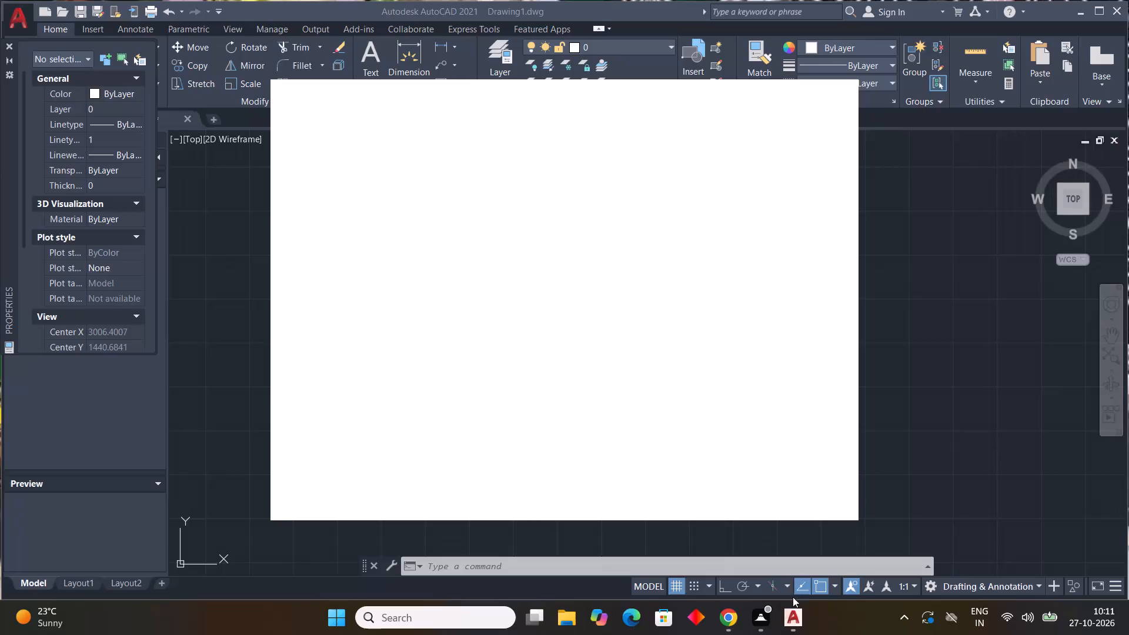
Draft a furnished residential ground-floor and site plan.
Switch to the AutoCAD window with the blank drawing Drawing1.dwg.
{"action": "left_click", "coordinate": [797, 562]}
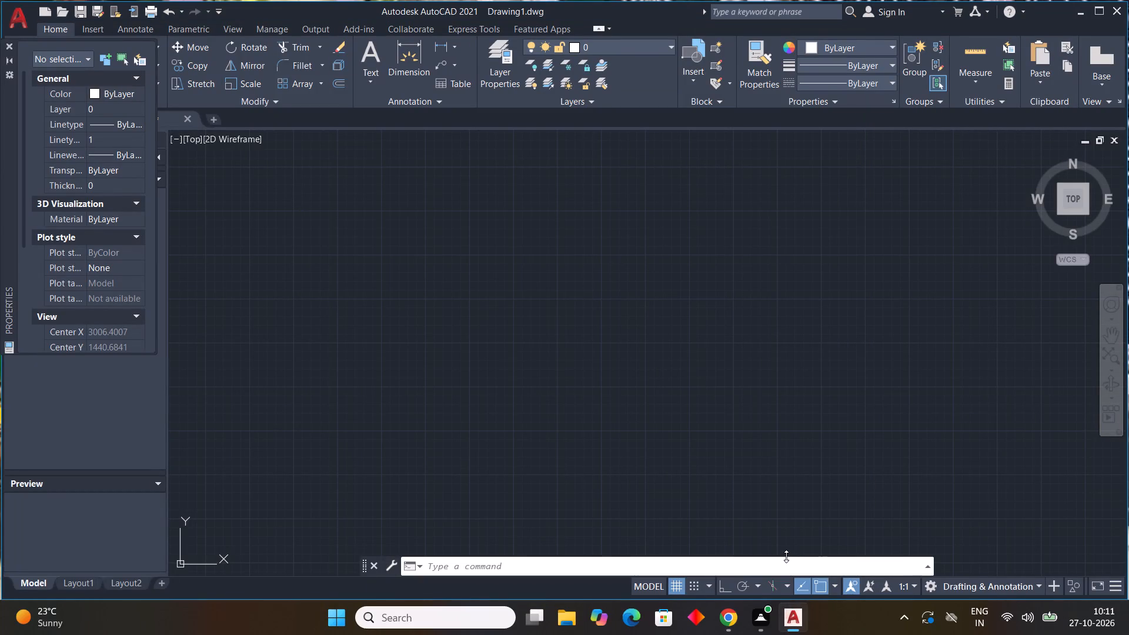
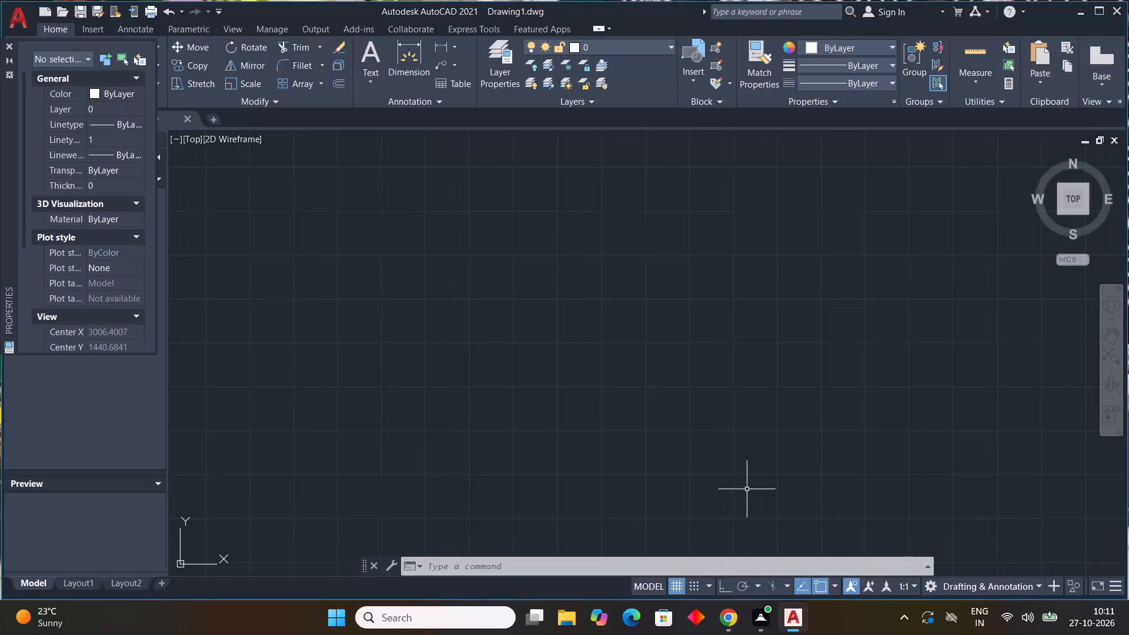
Open the drawing units and accept Engineering length with 0'-0.0" precision and inches for inserted content.
{"action": "scroll", "coordinate": [679, 423], "scroll_direction": "down", "scroll_amount": 6}
{"action": "middle_click_drag", "start_coordinate": [827, 331], "coordinate": [531, 416]}
{"action": "middle_click_drag", "start_coordinate": [927, 293], "coordinate": [610, 384]}
{"action": "type", "text": "un"}
{"action": "key", "text": "space"}
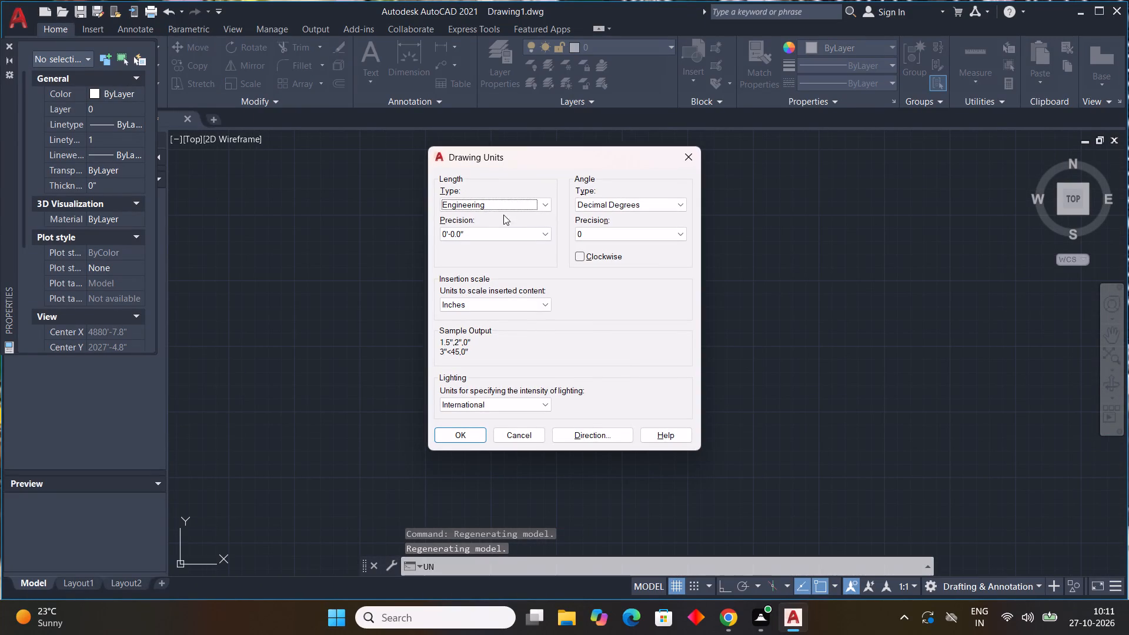
{"action": "left_click", "coordinate": [457, 438]}
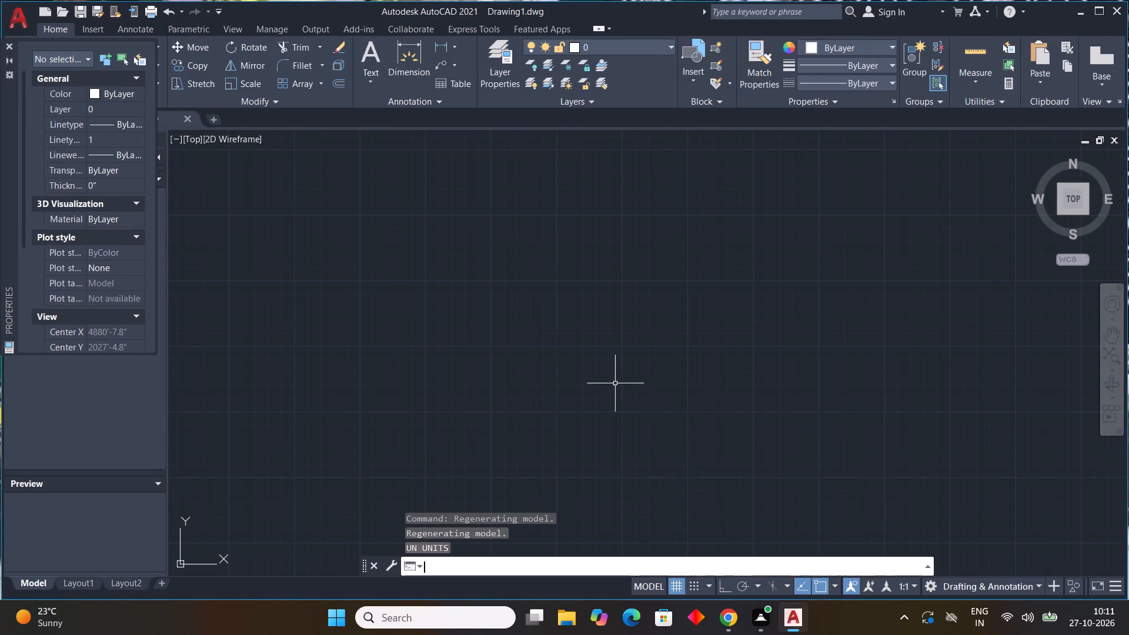
Set the ISO-25 dimension style's primary units to Engineering, precision 0'-0.0", with a 9" round off.
{"action": "key", "text": "d"}
{"action": "key", "text": "space"}
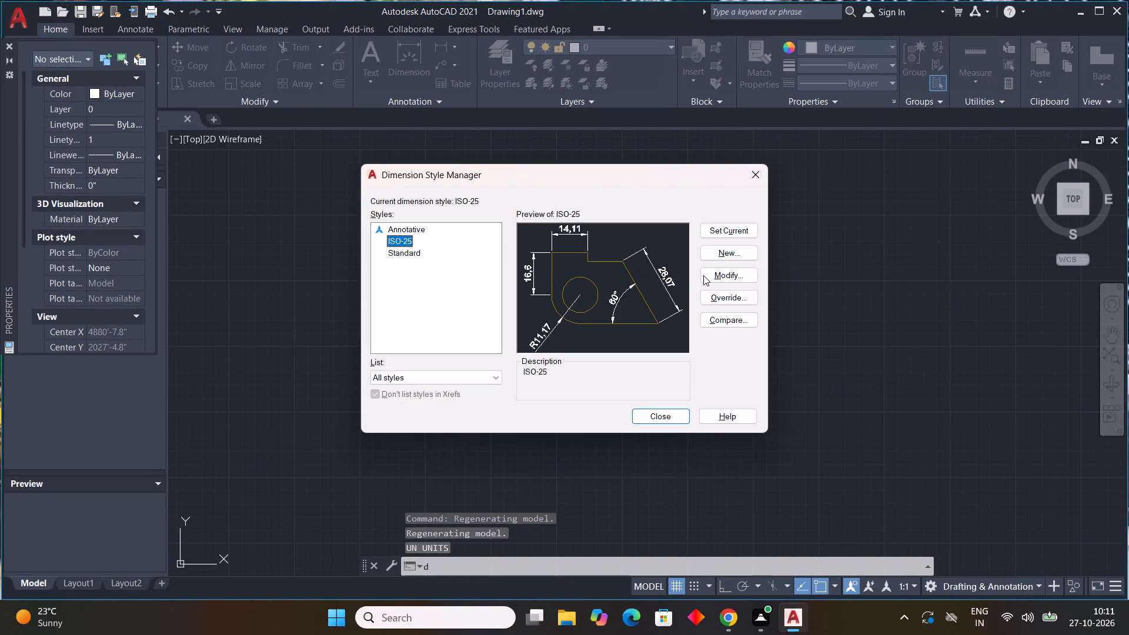
{"action": "left_click", "coordinate": [717, 274]}
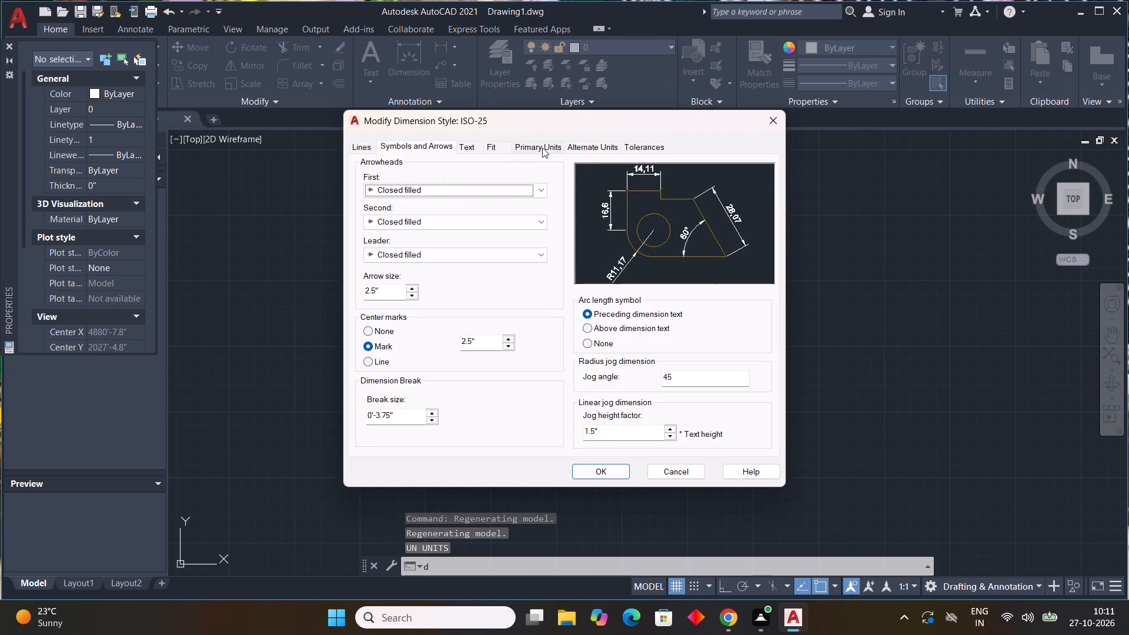
{"action": "left_click", "coordinate": [542, 148]}
{"action": "left_click", "coordinate": [535, 172]}
{"action": "left_click", "coordinate": [530, 206]}
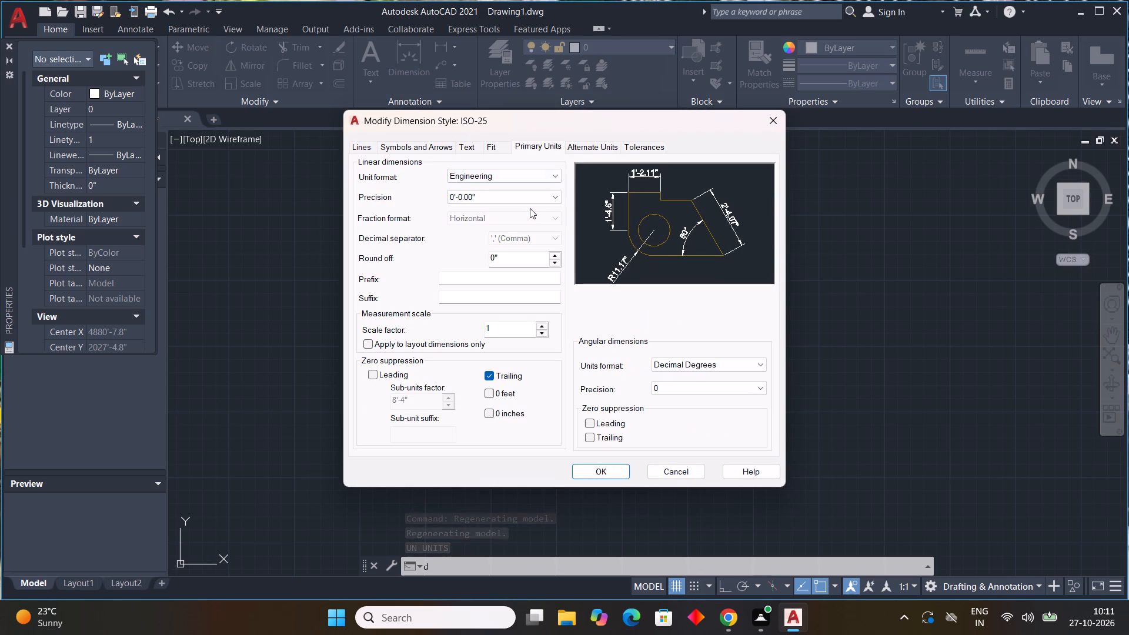
{"action": "left_click", "coordinate": [526, 200]}
{"action": "left_click", "coordinate": [529, 216]}
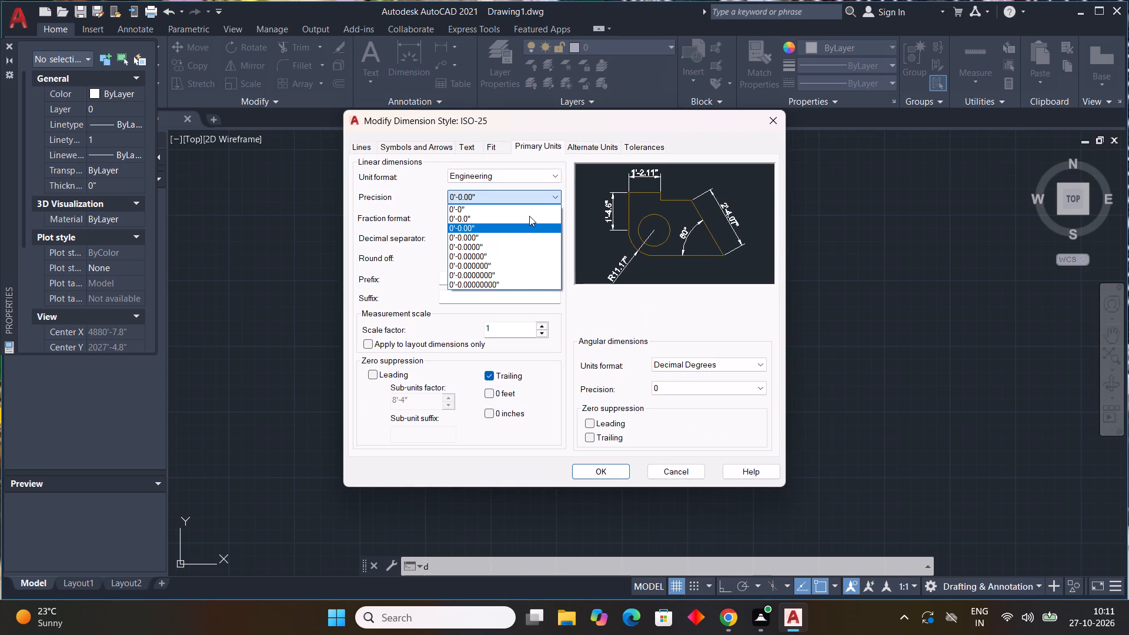
{"action": "left_click_drag", "start_coordinate": [519, 251], "coordinate": [406, 256]}
{"action": "left_click_drag", "start_coordinate": [510, 260], "coordinate": [376, 262]}
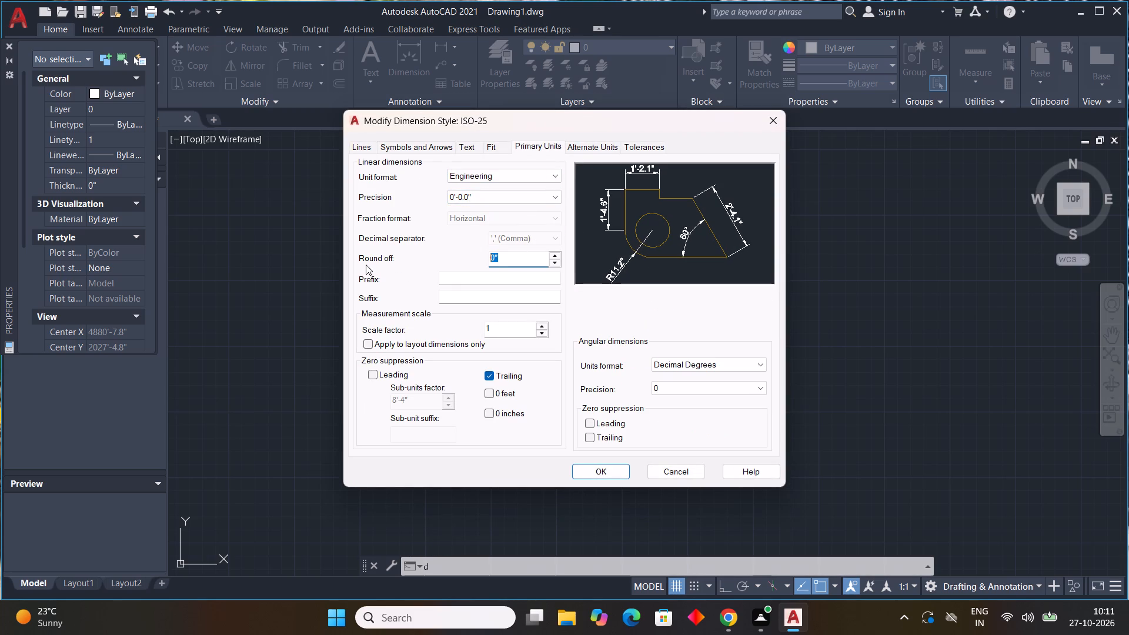
{"action": "type", "text": "9\""}
{"action": "key", "text": "Return"}
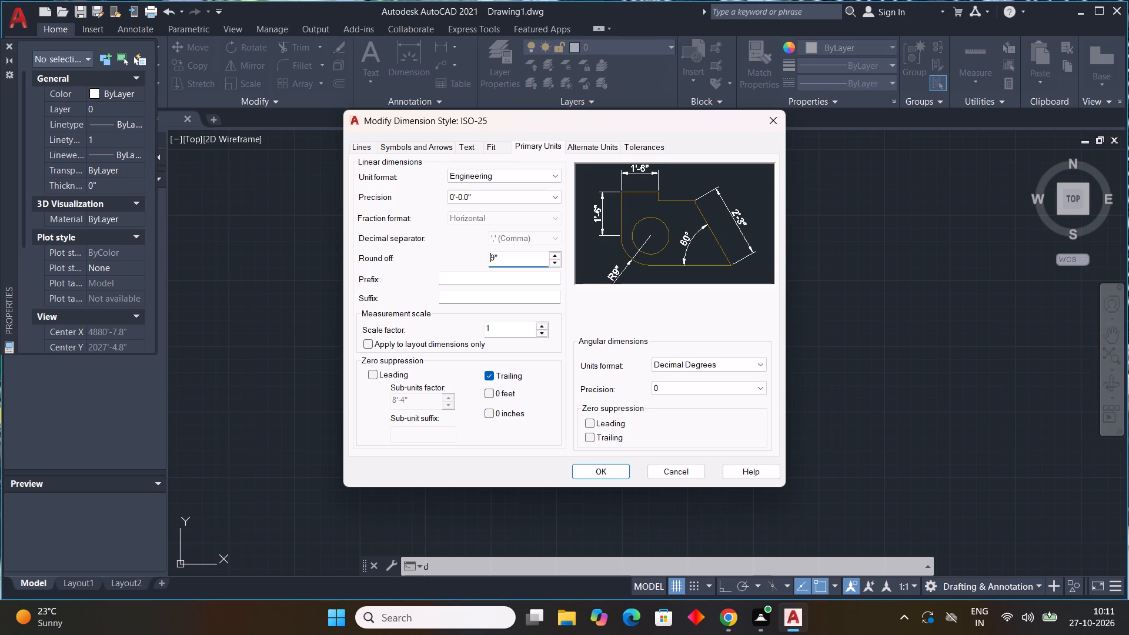
Set the dimension text height of ISO-25 to 9".
{"action": "left_click", "coordinate": [467, 148]}
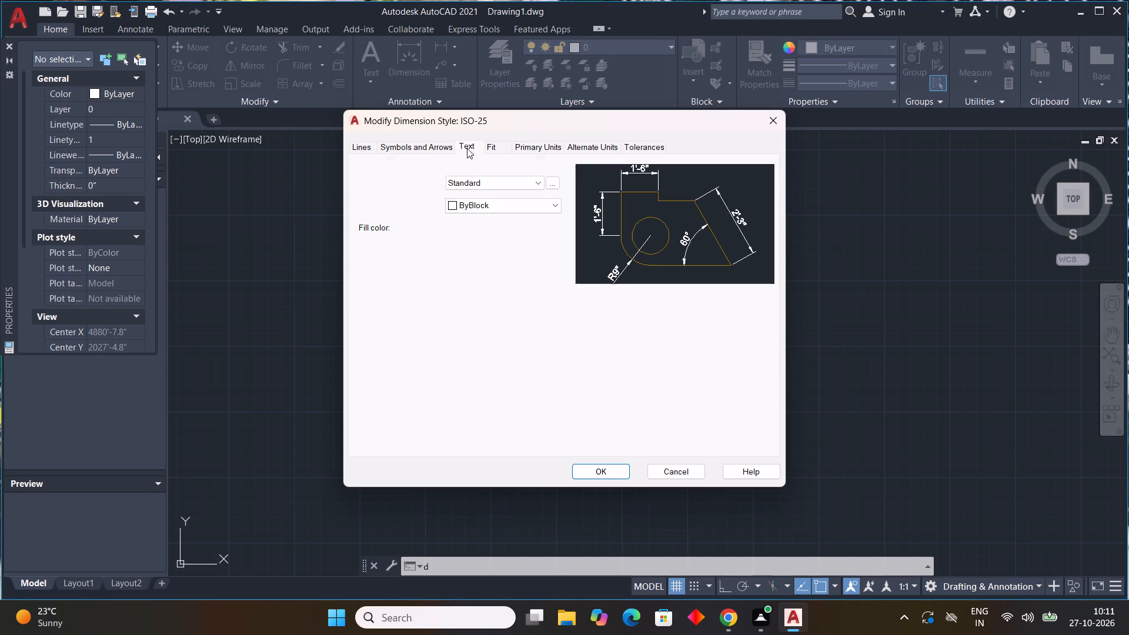
{"action": "left_click_drag", "start_coordinate": [532, 250], "coordinate": [370, 251]}
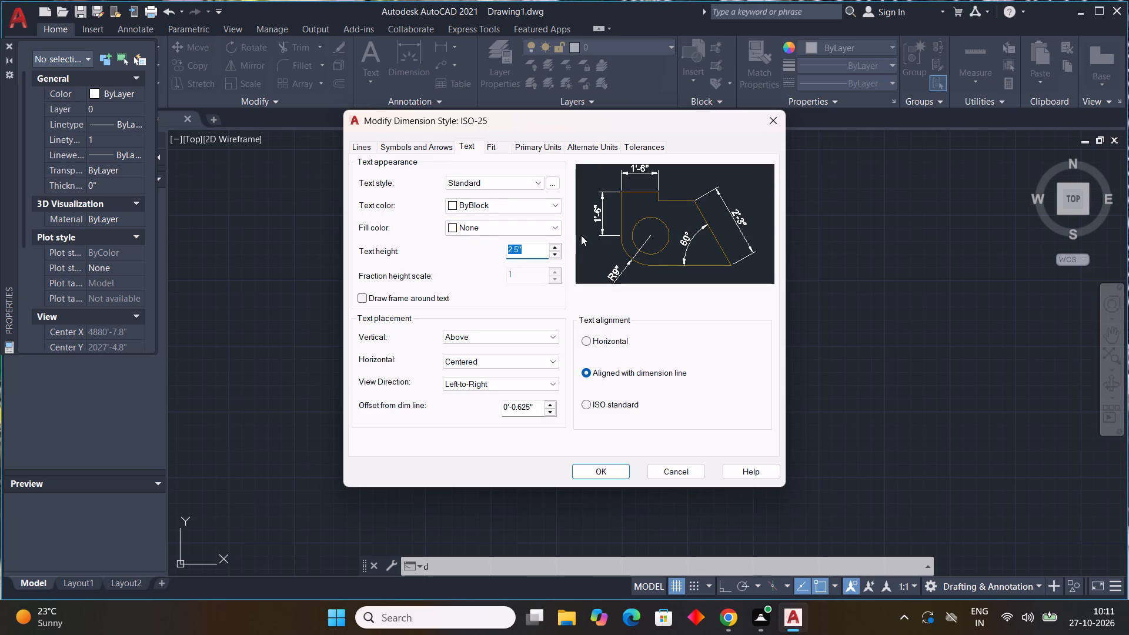
{"action": "type", "text": "9\""}
{"action": "key", "text": "Return"}
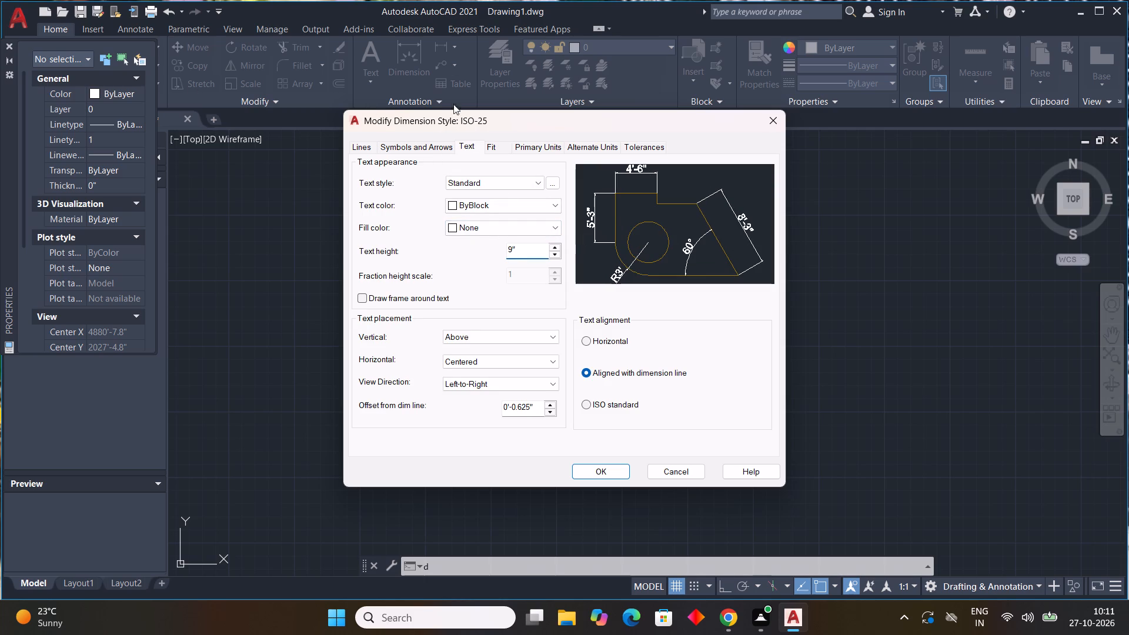
Set the ISO-25 arrow size to 9" and accept the dimension style changes.
{"action": "left_click", "coordinate": [423, 135]}
{"action": "left_click", "coordinate": [427, 145]}
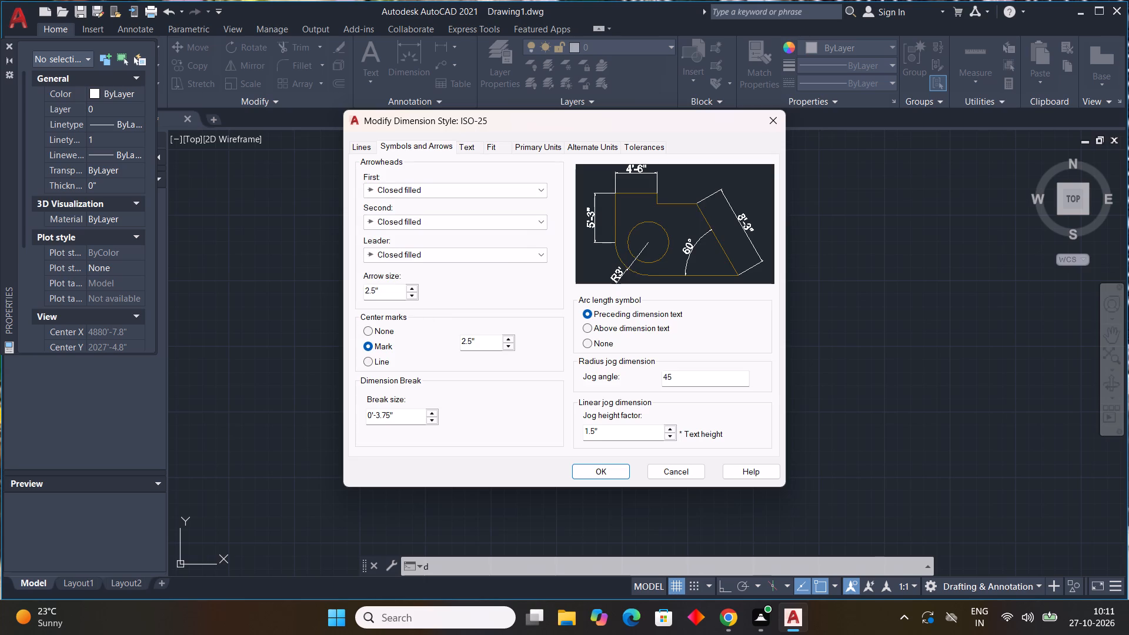
{"action": "left_click_drag", "start_coordinate": [386, 290], "coordinate": [315, 279]}
{"action": "type", "text": "9\""}
{"action": "key", "text": "Return"}
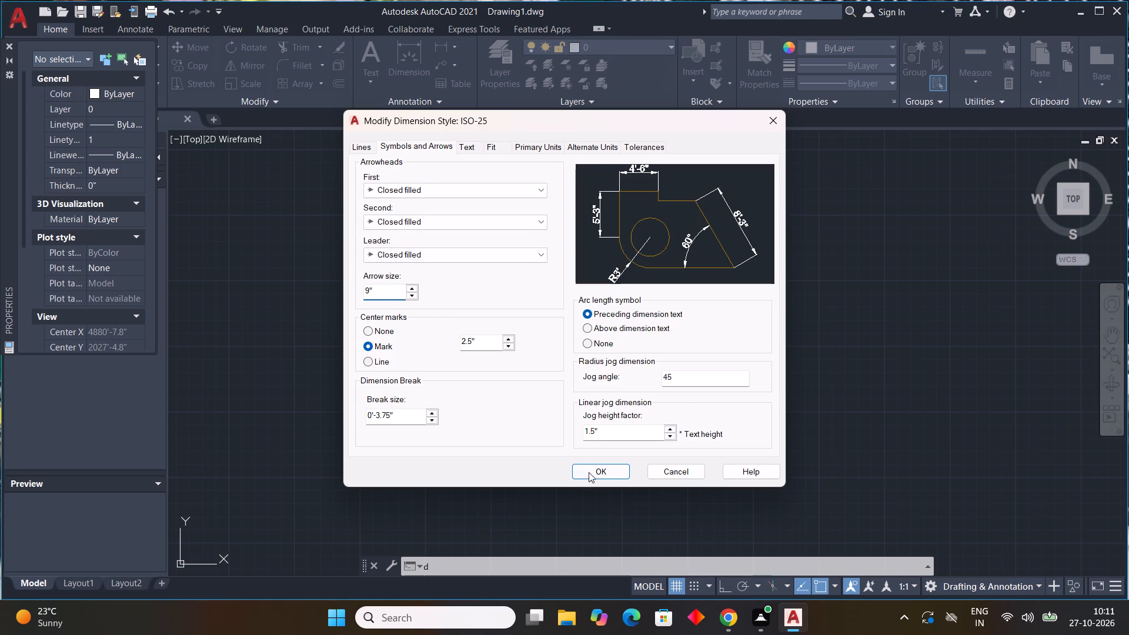
{"action": "left_click", "coordinate": [593, 475]}
Make ISO-25 the current dimension style and close the Dimension Style Manager.
{"action": "triple_click", "coordinate": [751, 232]}
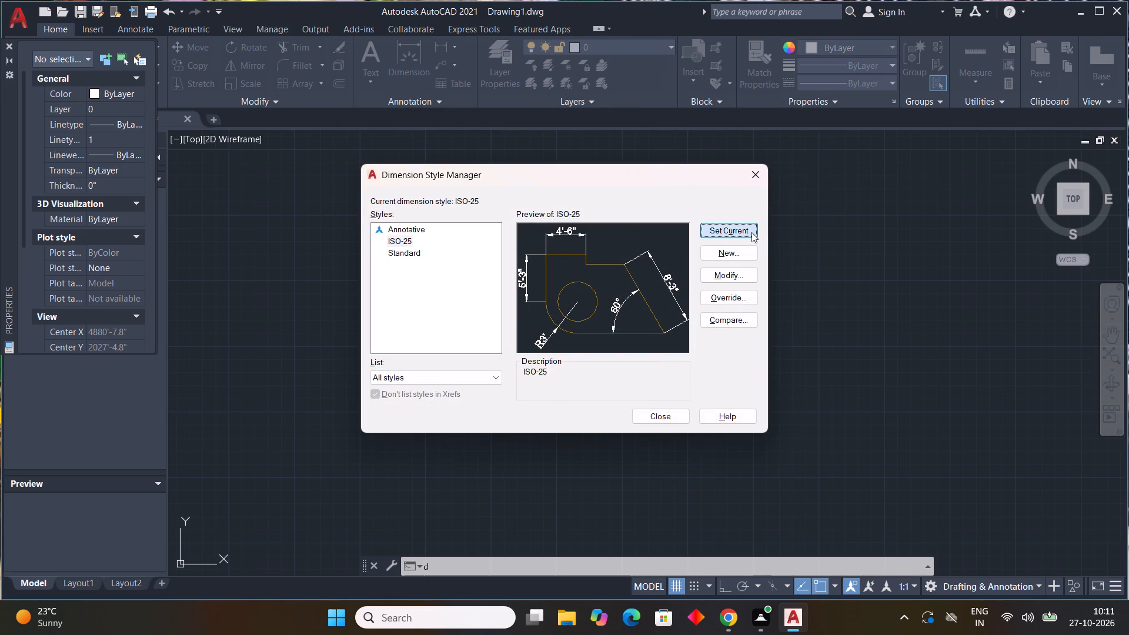
{"action": "left_click", "coordinate": [751, 232]}
{"action": "left_click", "coordinate": [665, 417]}
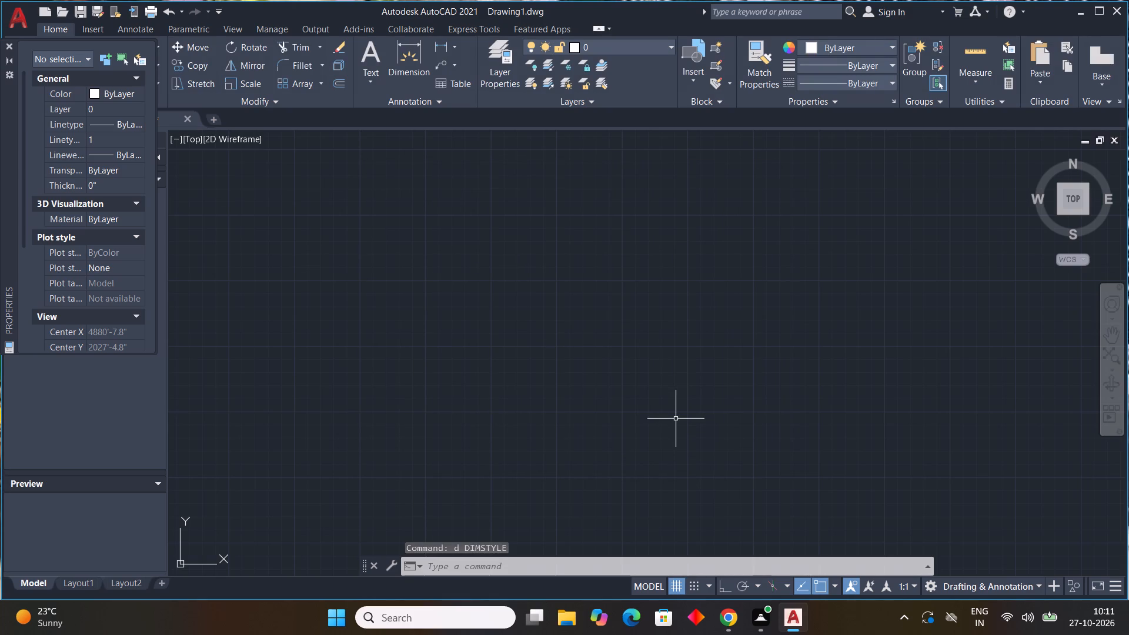
Start a line outline in the empty drawing with Ortho on and draw a 35' horizontal bottom edge towards the right.
{"action": "type", "text": "l"}
{"action": "key", "text": "space"}
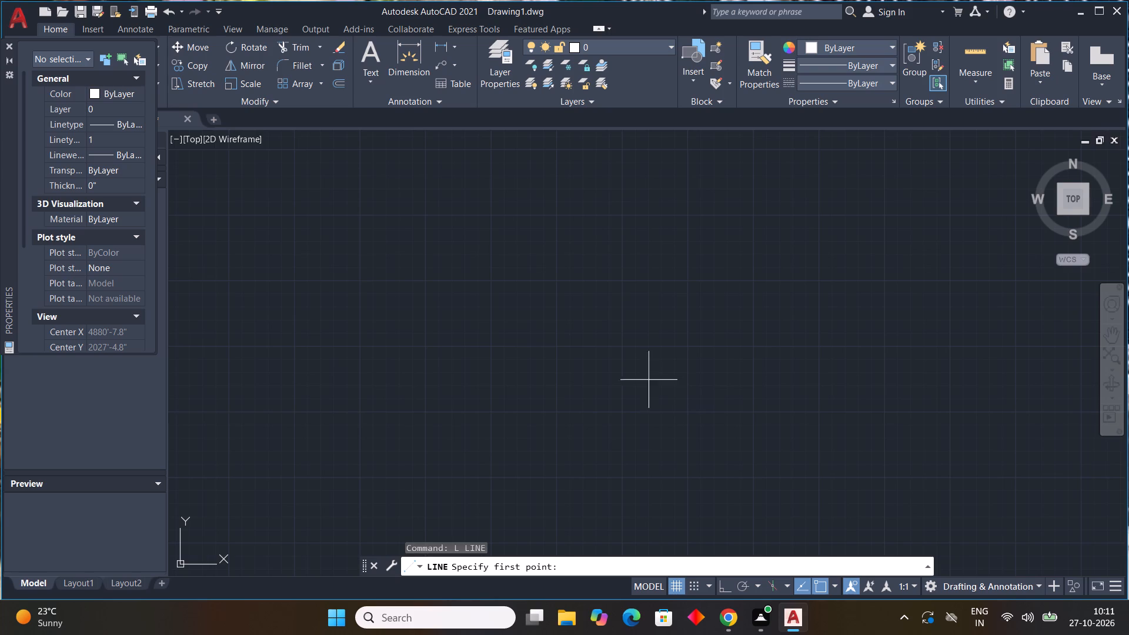
{"action": "left_click", "coordinate": [412, 417]}
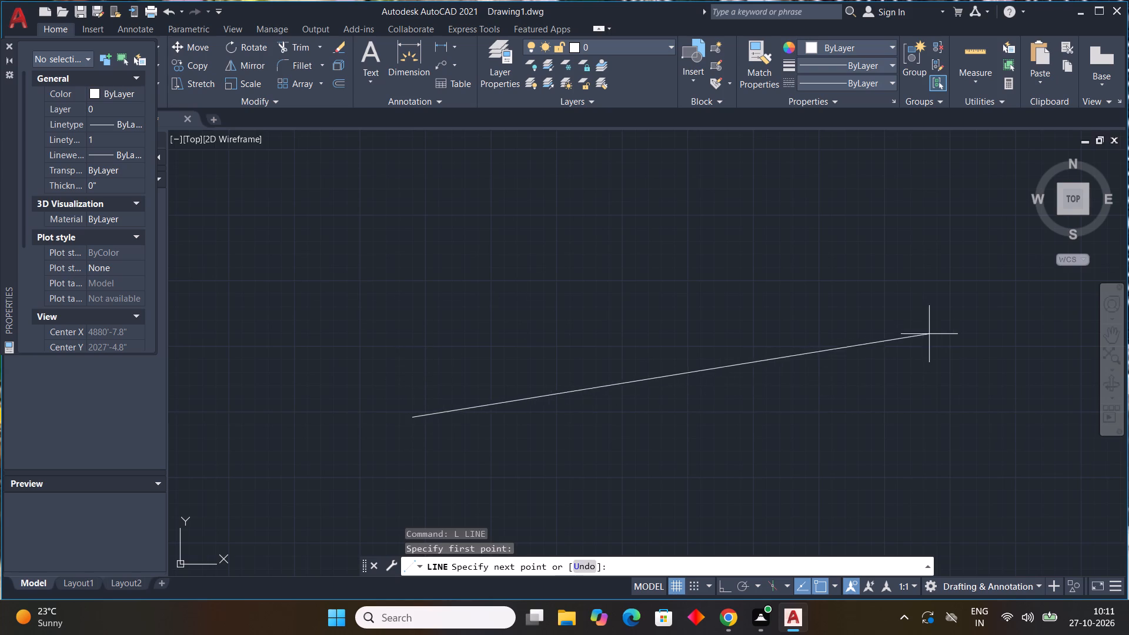
{"action": "key", "text": "F8"}
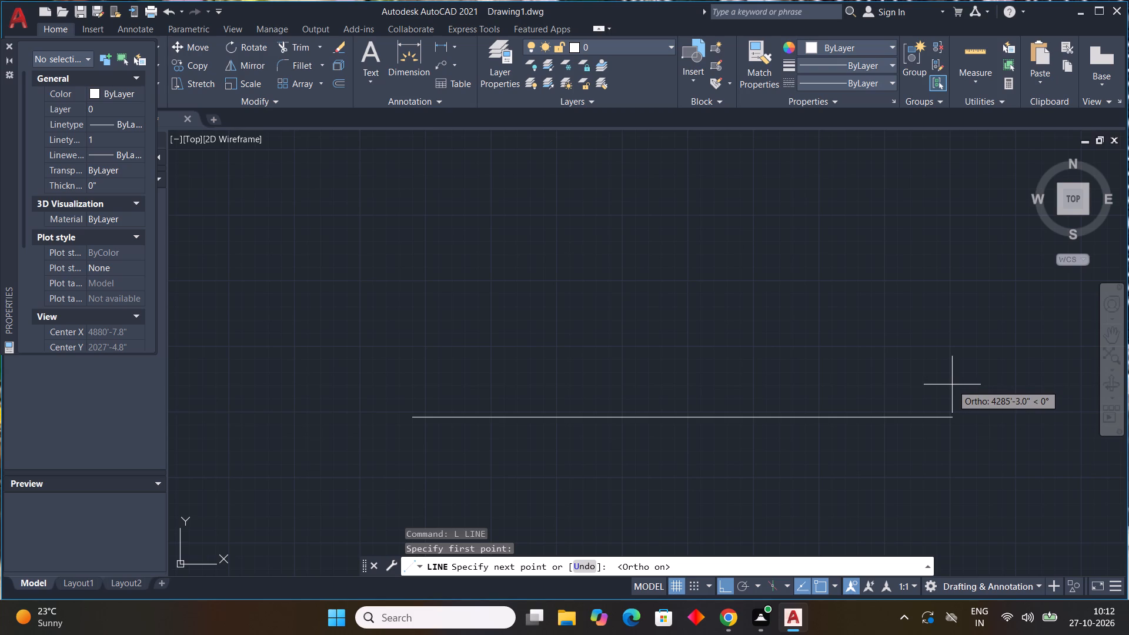
{"action": "type", "text": "35"}
{"action": "key", "text": "apostrophe"}
{"action": "key", "text": "Return"}
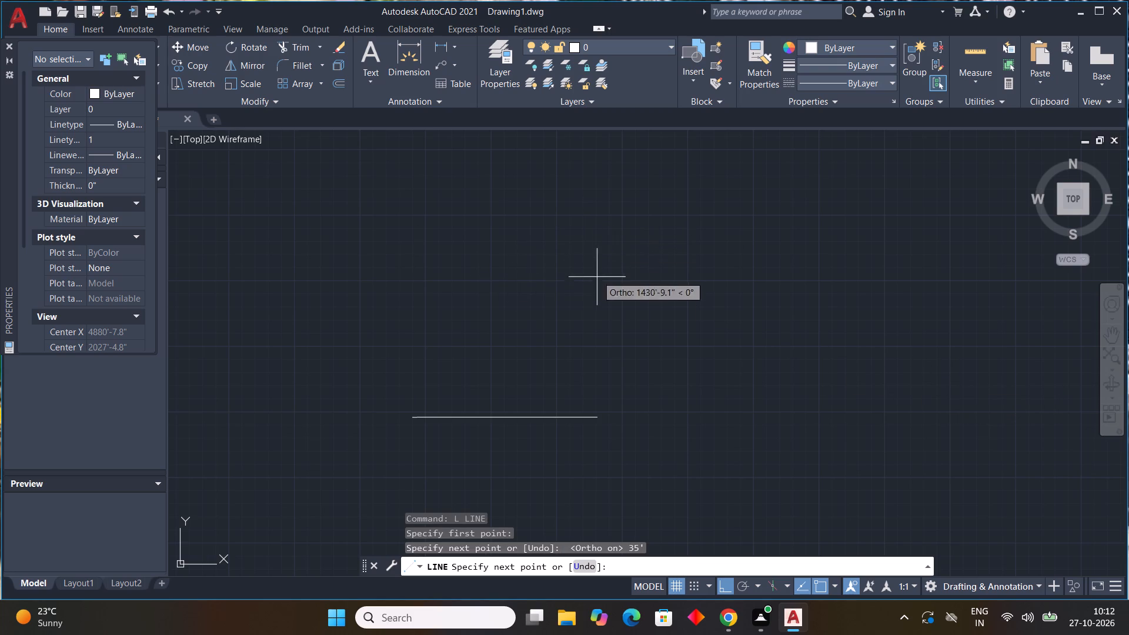
Continue the outline with a 65' vertical edge upward from the right end of the bottom edge.
{"action": "scroll", "coordinate": [490, 410], "scroll_direction": "up", "scroll_amount": 3}
{"action": "scroll", "coordinate": [502, 408], "scroll_direction": "down", "scroll_amount": 2}
{"action": "middle_click_drag", "start_coordinate": [539, 409], "coordinate": [807, 456]}
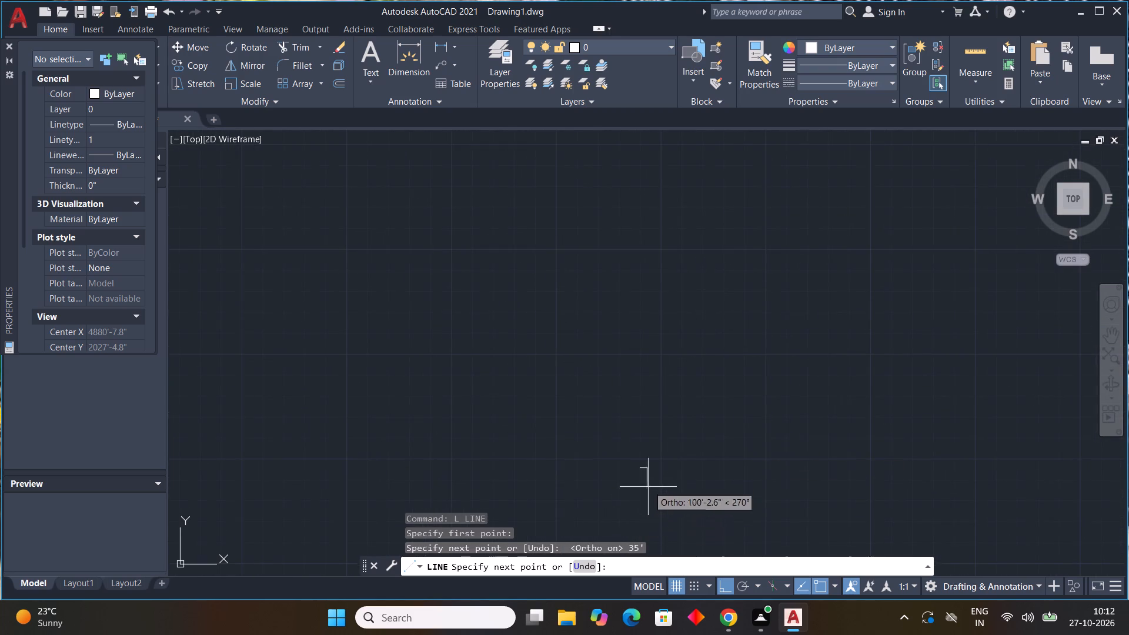
{"action": "scroll", "coordinate": [647, 473], "scroll_direction": "up", "scroll_amount": 8}
{"action": "scroll", "coordinate": [646, 465], "scroll_direction": "down", "scroll_amount": 2}
{"action": "middle_click_drag", "start_coordinate": [649, 468], "coordinate": [649, 511]}
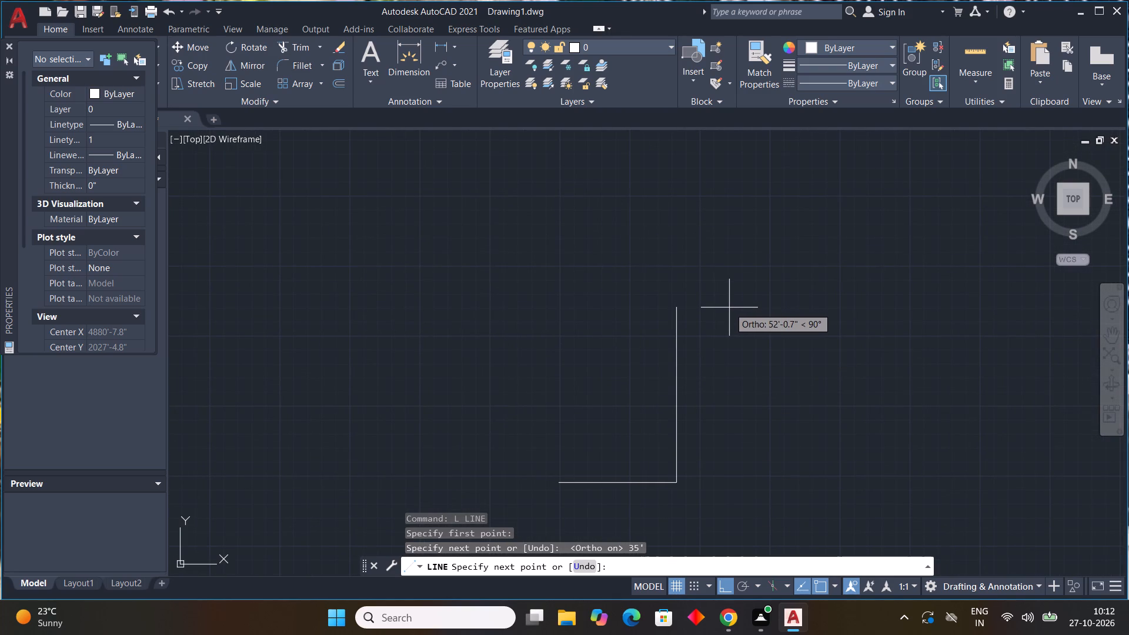
{"action": "type", "text": "65'"}
{"action": "key", "text": "Return"}
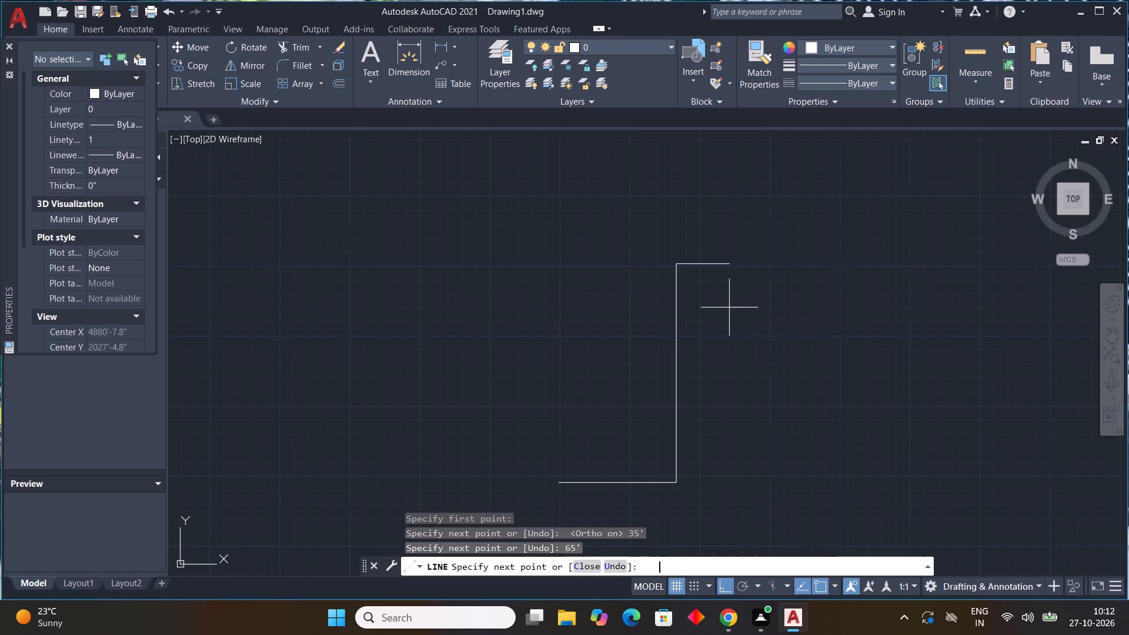
Complete the rectangle with a 35' top edge to the left and a left edge down to the starting corner.
{"action": "type", "text": "35'"}
{"action": "key", "text": "Return"}
{"action": "scroll", "coordinate": [619, 377], "scroll_direction": "down", "scroll_amount": 1}
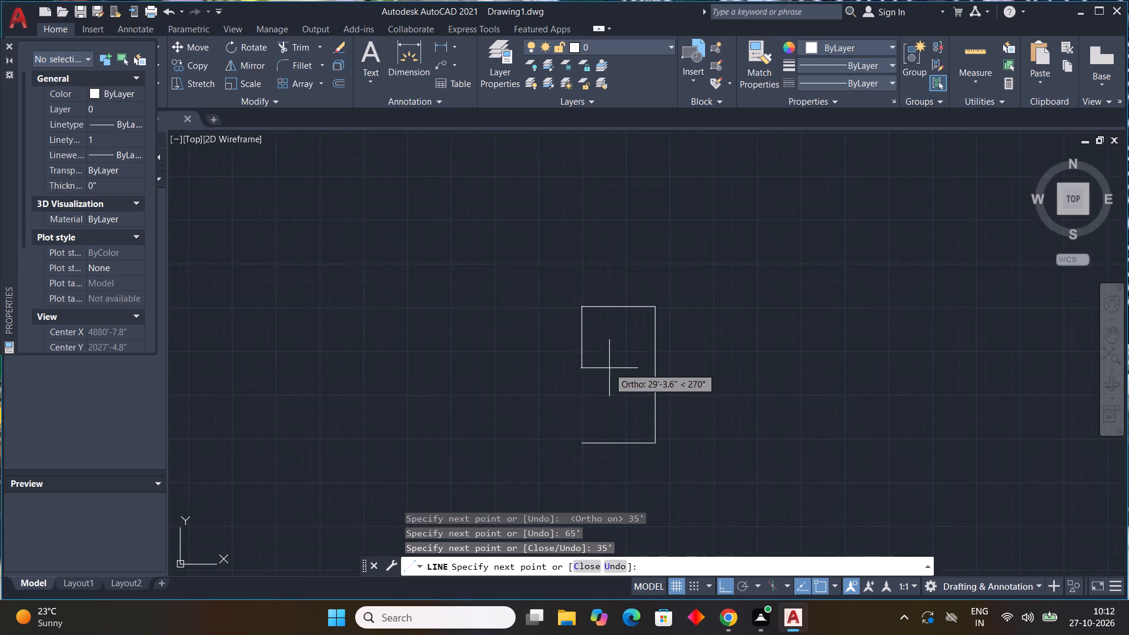
{"action": "middle_click_drag", "start_coordinate": [606, 366], "coordinate": [600, 332]}
{"action": "left_click", "coordinate": [578, 406]}
{"action": "key", "text": "Escape"}
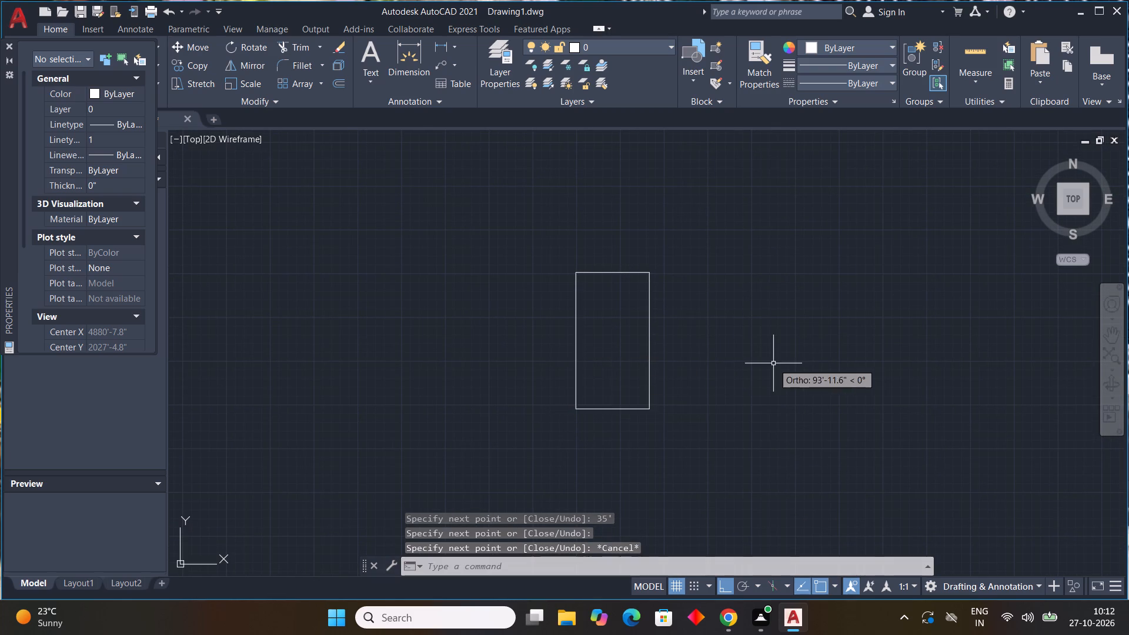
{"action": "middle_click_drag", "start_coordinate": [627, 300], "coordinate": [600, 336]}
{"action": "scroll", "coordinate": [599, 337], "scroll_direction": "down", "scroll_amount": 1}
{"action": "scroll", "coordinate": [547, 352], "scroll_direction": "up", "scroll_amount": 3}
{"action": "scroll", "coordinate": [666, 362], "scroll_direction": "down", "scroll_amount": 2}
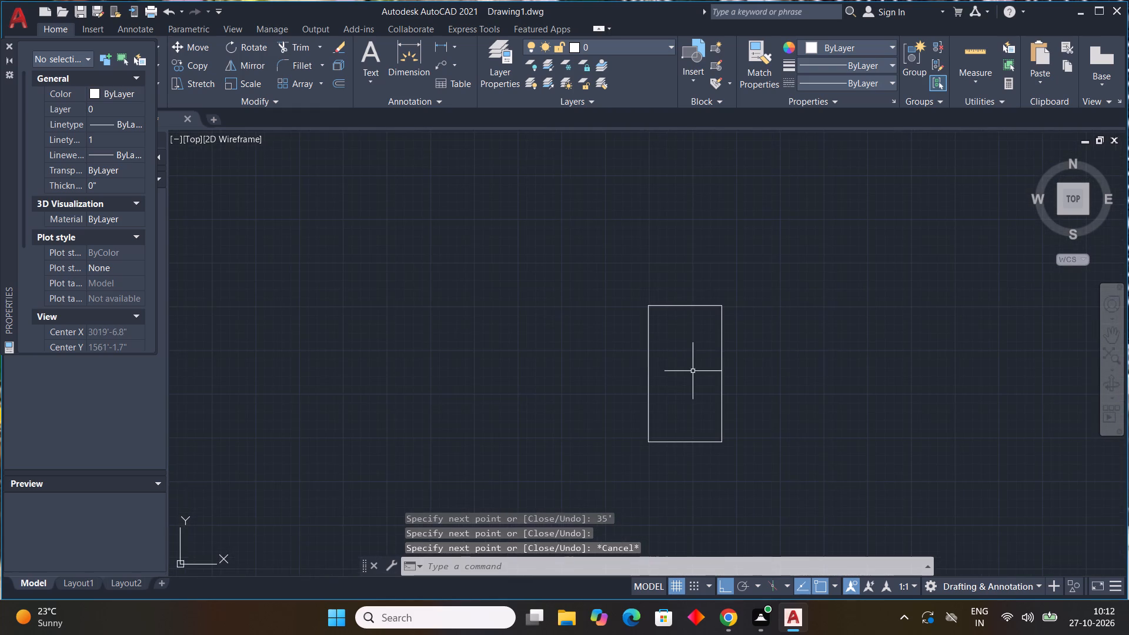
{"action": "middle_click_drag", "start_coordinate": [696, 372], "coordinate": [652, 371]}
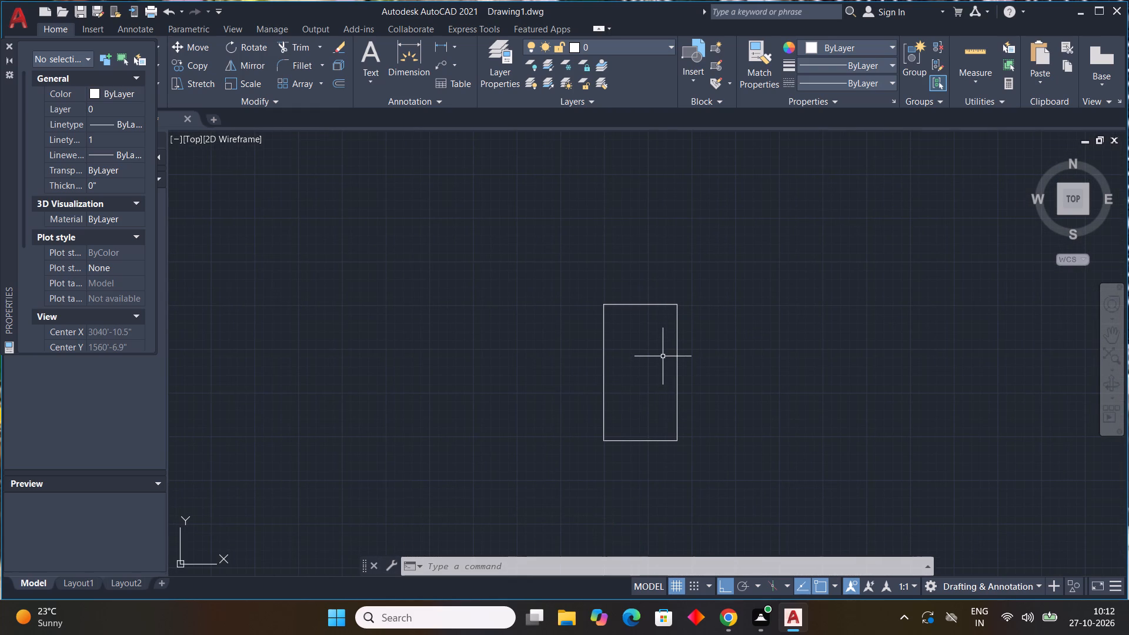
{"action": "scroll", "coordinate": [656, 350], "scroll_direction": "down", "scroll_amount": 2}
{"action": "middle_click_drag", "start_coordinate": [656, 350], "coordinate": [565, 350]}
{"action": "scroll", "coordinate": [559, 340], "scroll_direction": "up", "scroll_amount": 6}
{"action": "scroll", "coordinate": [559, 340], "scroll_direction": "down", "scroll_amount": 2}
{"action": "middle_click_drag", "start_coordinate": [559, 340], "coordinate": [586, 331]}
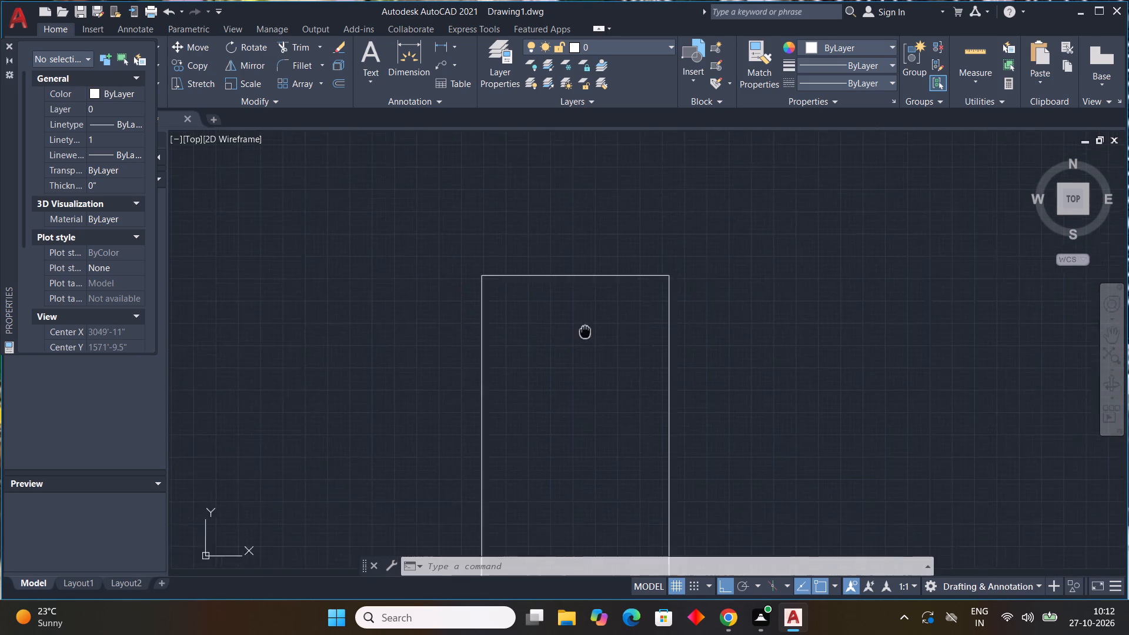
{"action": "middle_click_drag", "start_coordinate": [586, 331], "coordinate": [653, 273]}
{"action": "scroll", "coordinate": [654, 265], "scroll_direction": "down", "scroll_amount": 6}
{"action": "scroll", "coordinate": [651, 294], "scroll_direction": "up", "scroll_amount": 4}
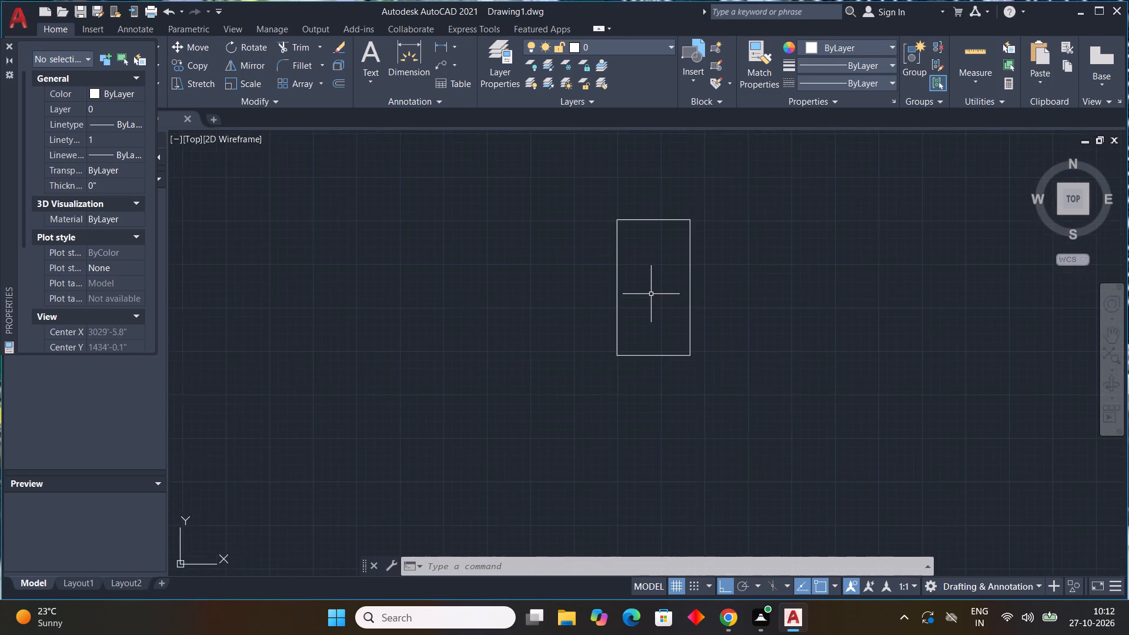
Offset the top, left and right edges of the rectangle 4.5" inward.
{"action": "scroll", "coordinate": [651, 294], "scroll_direction": "up", "scroll_amount": 4}
{"action": "scroll", "coordinate": [651, 294], "scroll_direction": "down", "scroll_amount": 2}
{"action": "middle_click_drag", "start_coordinate": [651, 300], "coordinate": [573, 416]}
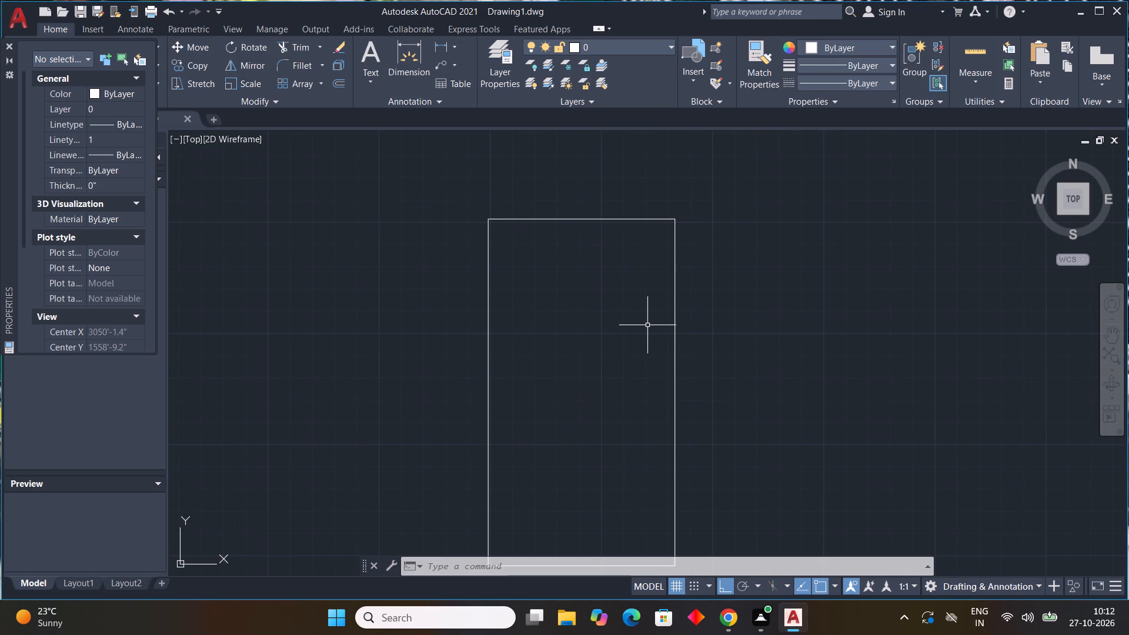
{"action": "key", "text": "o"}
{"action": "type", "text": "ff"}
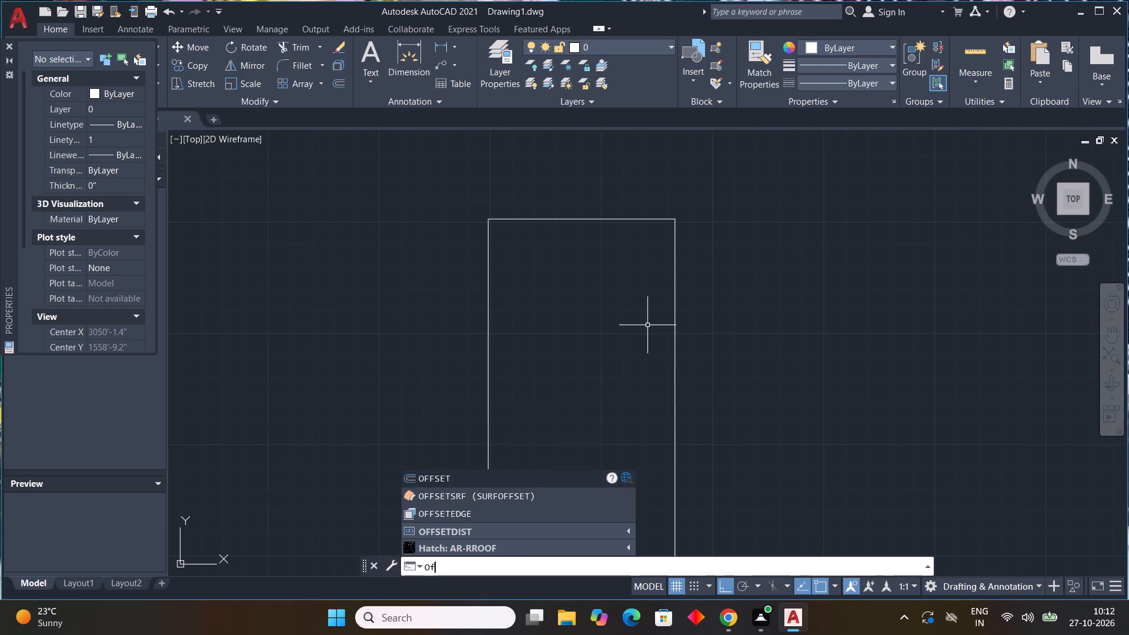
{"action": "key", "text": "space"}
{"action": "type", "text": "4.5\""}
{"action": "key", "text": "Return"}
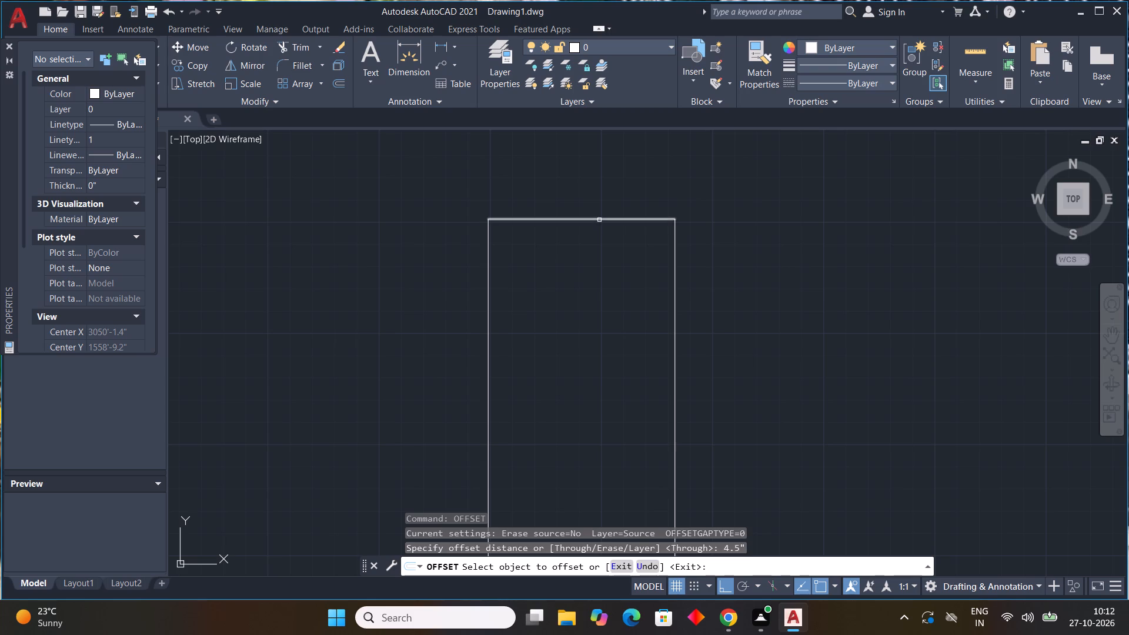
{"action": "left_click", "coordinate": [599, 220]}
{"action": "left_click", "coordinate": [596, 233]}
{"action": "left_click_drag", "start_coordinate": [489, 258], "coordinate": [494, 257]}
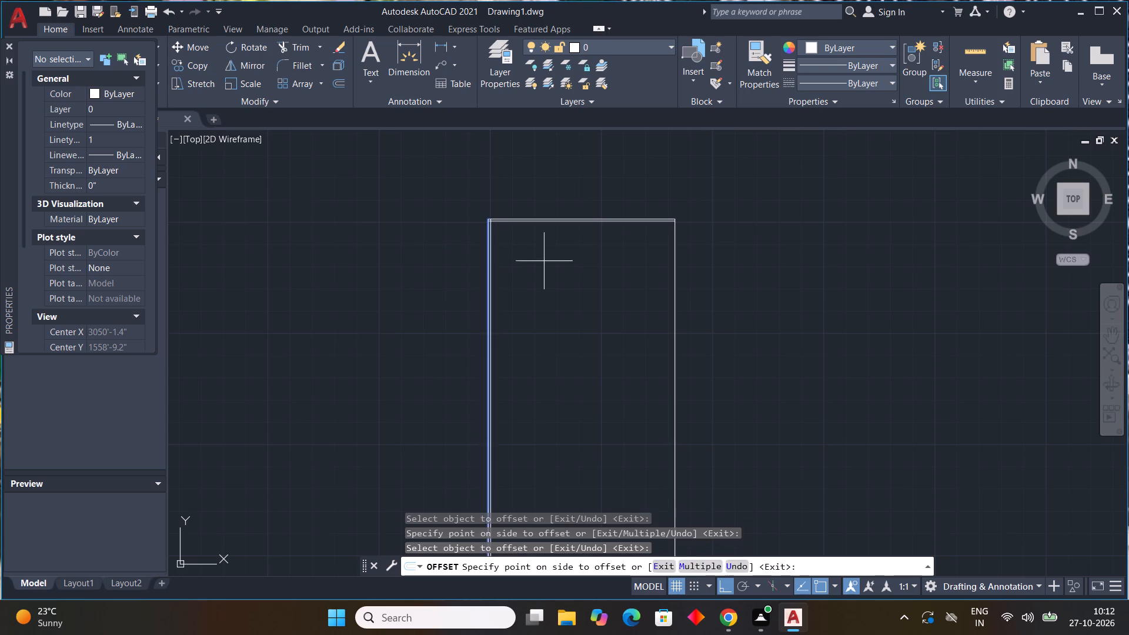
{"action": "left_click", "coordinate": [545, 261]}
{"action": "left_click_drag", "start_coordinate": [676, 304], "coordinate": [655, 304]}
{"action": "left_click", "coordinate": [567, 304]}
Offset the rectangle's bottom edge 4.5" inward to complete the double-line walls, and end the Offset command.
{"action": "scroll", "coordinate": [693, 348], "scroll_direction": "down", "scroll_amount": 1}
{"action": "middle_click_drag", "start_coordinate": [693, 348], "coordinate": [574, 232]}
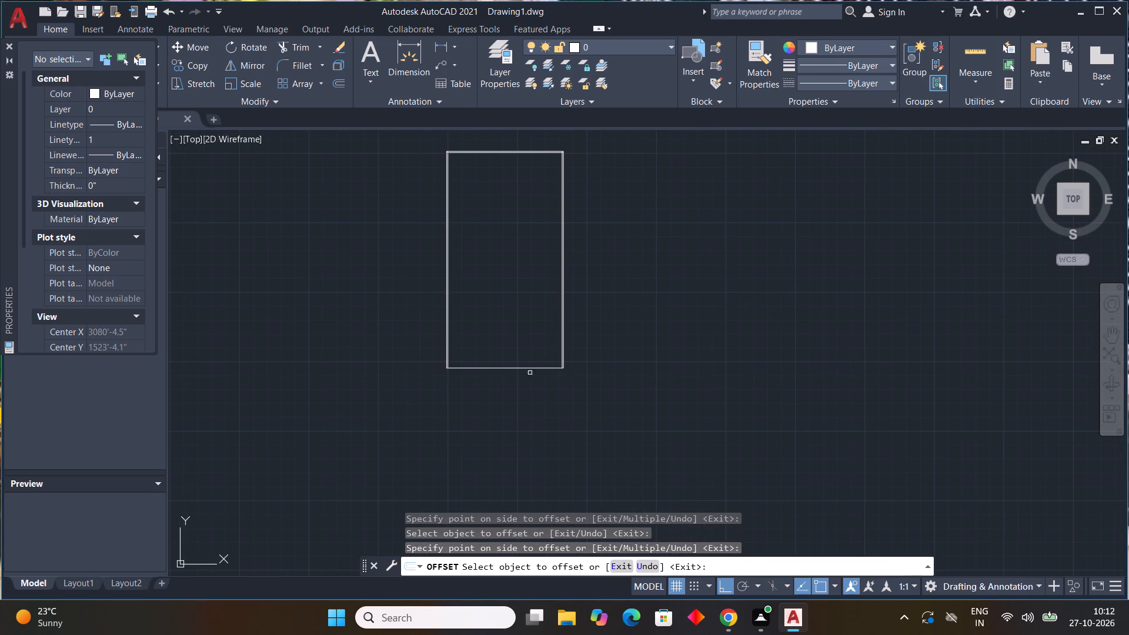
{"action": "left_click_drag", "start_coordinate": [531, 367], "coordinate": [533, 343]}
{"action": "left_click", "coordinate": [527, 297]}
{"action": "middle_click_drag", "start_coordinate": [722, 290], "coordinate": [709, 467]}
{"action": "middle_click_drag", "start_coordinate": [607, 323], "coordinate": [607, 329]}
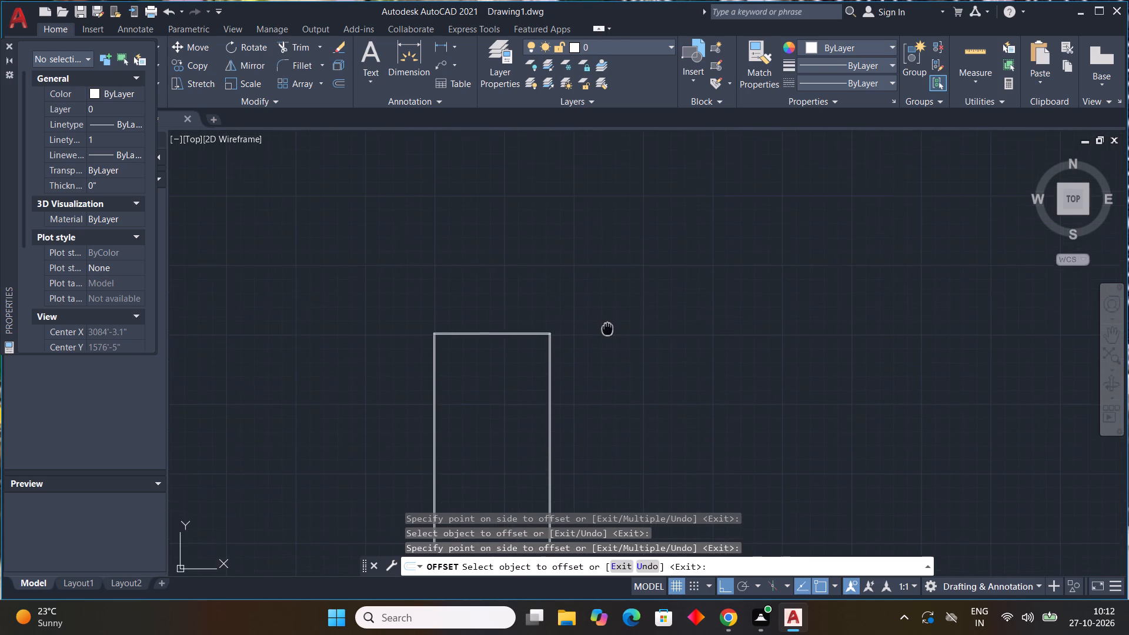
{"action": "middle_click_drag", "start_coordinate": [607, 329], "coordinate": [679, 312]}
{"action": "middle_click_drag", "start_coordinate": [680, 307], "coordinate": [684, 276]}
{"action": "key", "text": "Escape"}
{"action": "key", "text": "Escape"}
{"action": "key", "text": "Escape"}
{"action": "key", "text": "Escape"}
{"action": "key", "text": "Escape"}
{"action": "key", "text": "Escape"}
{"action": "key", "text": "Escape"}
{"action": "key", "text": "Escape"}
{"action": "key", "text": "Escape"}
{"action": "key", "text": "Escape"}
{"action": "key", "text": "Escape"}
{"action": "key", "text": "Escape"}
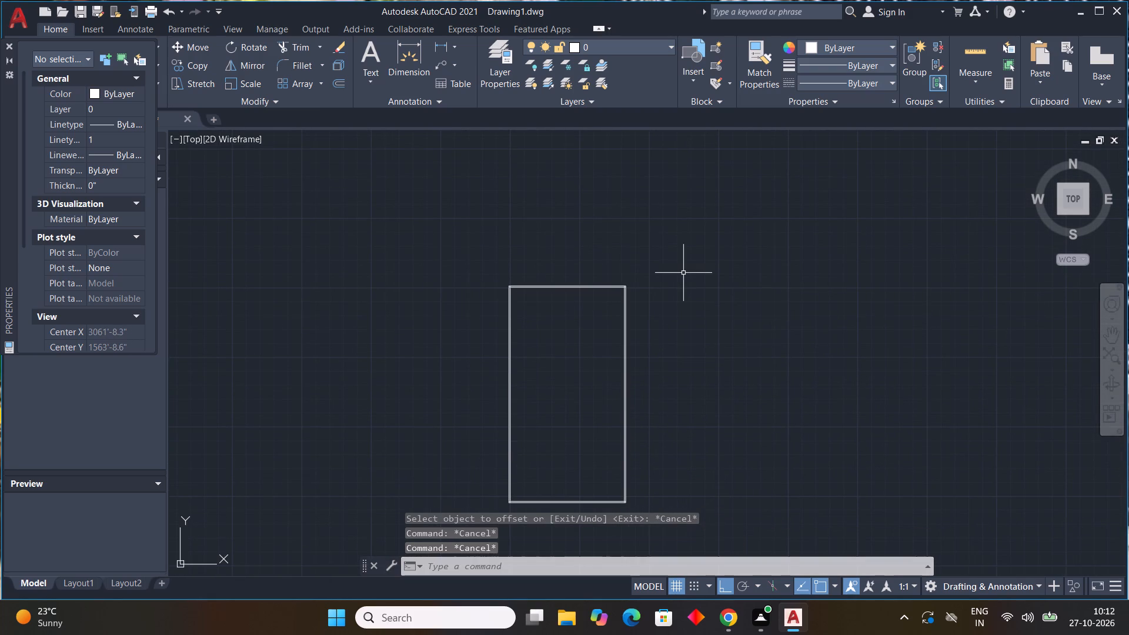
Trim the overlapping ends of the inner wall lines at the top-left and top-right corners of the outline.
{"action": "type", "text": "tr"}
{"action": "key", "text": "space"}
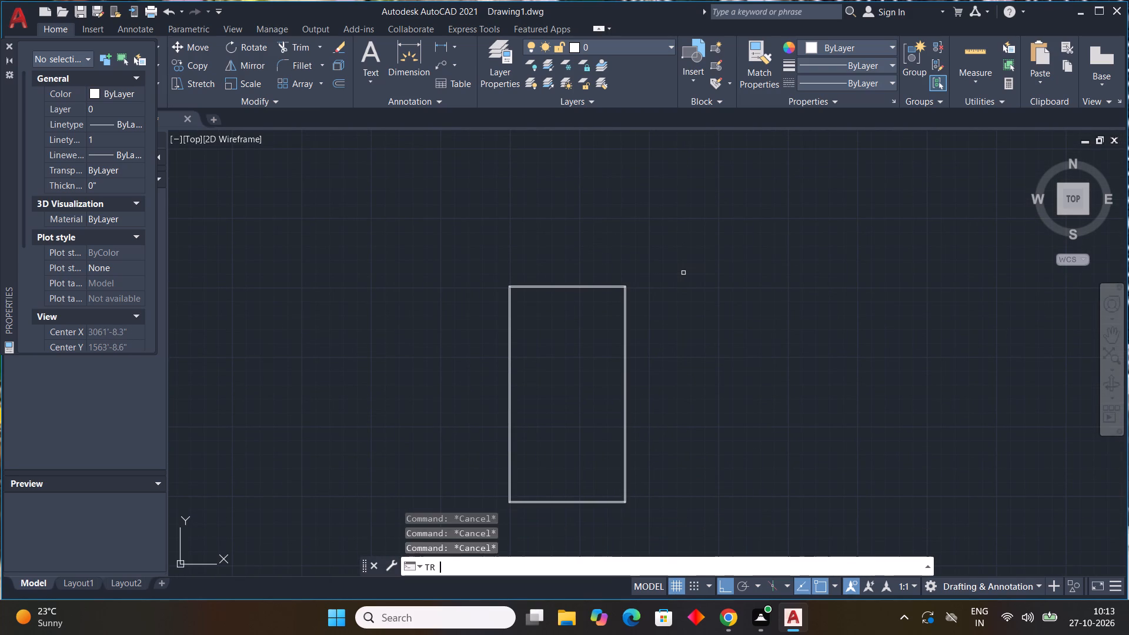
{"action": "scroll", "coordinate": [506, 288], "scroll_direction": "up", "scroll_amount": 7}
{"action": "left_click_drag", "start_coordinate": [538, 278], "coordinate": [570, 232]}
{"action": "scroll", "coordinate": [707, 358], "scroll_direction": "down", "scroll_amount": 3}
{"action": "middle_click_drag", "start_coordinate": [864, 400], "coordinate": [509, 366]}
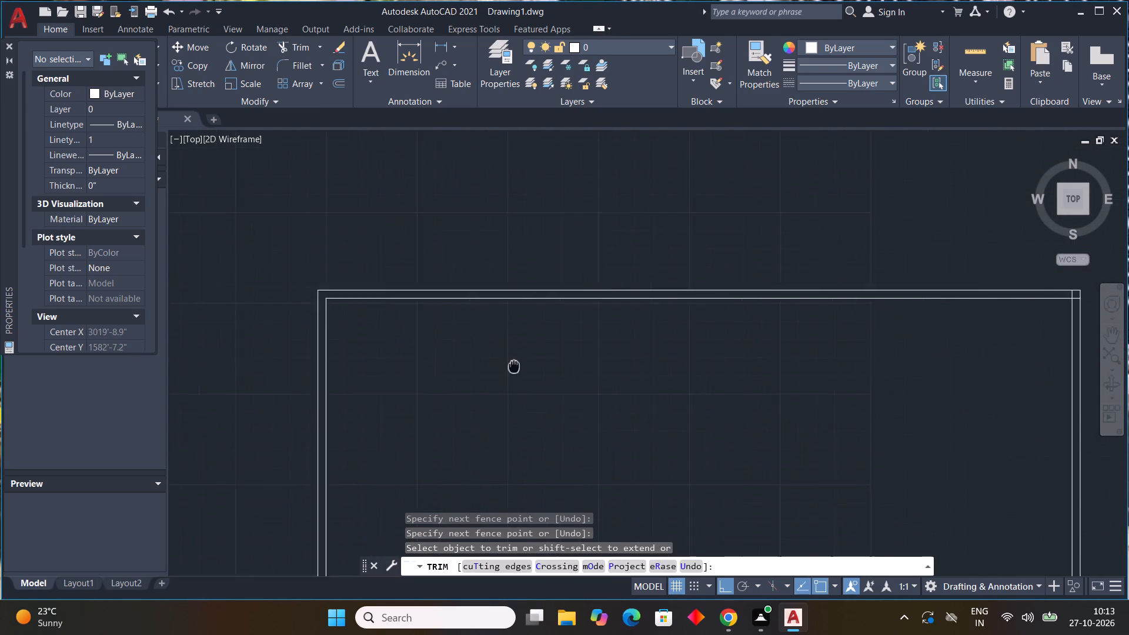
{"action": "middle_click_drag", "start_coordinate": [509, 366], "coordinate": [404, 364]}
{"action": "middle_click_drag", "start_coordinate": [844, 370], "coordinate": [616, 360]}
{"action": "scroll", "coordinate": [734, 287], "scroll_direction": "up", "scroll_amount": 2}
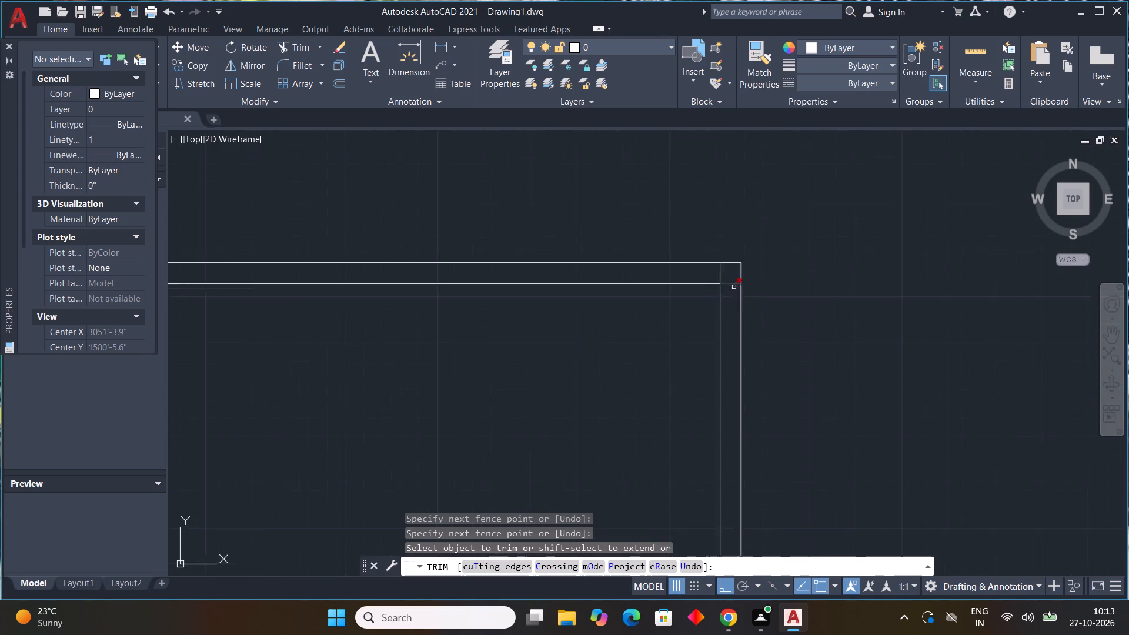
{"action": "scroll", "coordinate": [734, 287], "scroll_direction": "up", "scroll_amount": 2}
{"action": "left_click_drag", "start_coordinate": [721, 296], "coordinate": [686, 253]}
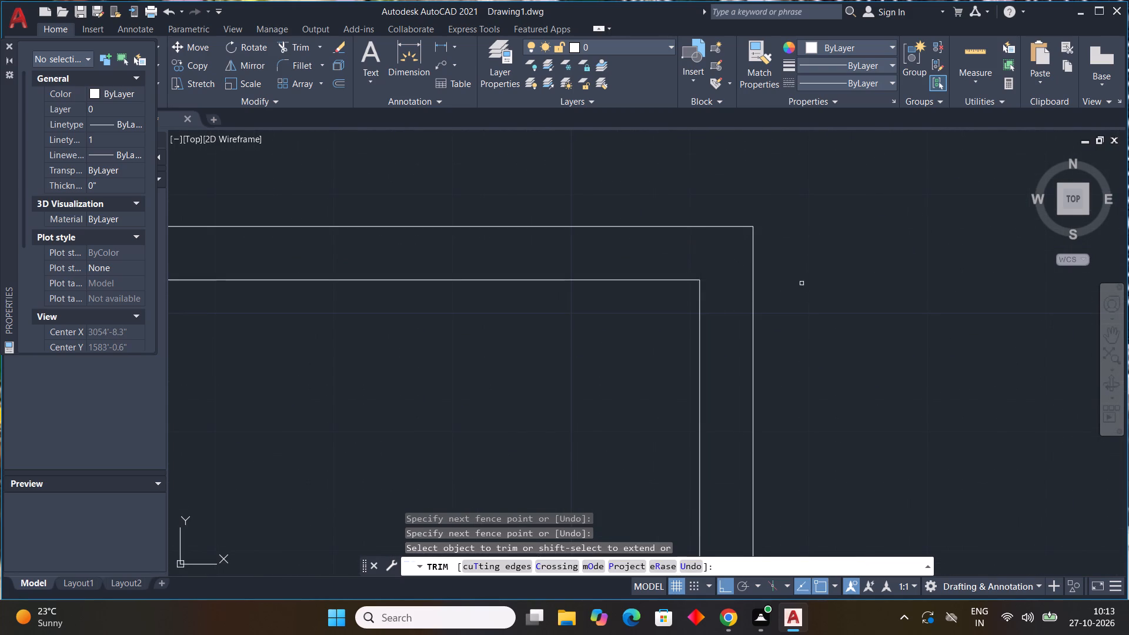
Trim the overlapping inner wall line ends at the bottom-right and bottom-left corners, and end the Trim command.
{"action": "scroll", "coordinate": [803, 283], "scroll_direction": "down", "scroll_amount": 3}
{"action": "scroll", "coordinate": [879, 407], "scroll_direction": "down", "scroll_amount": 4}
{"action": "middle_click_drag", "start_coordinate": [941, 436], "coordinate": [683, 219]}
{"action": "middle_click_drag", "start_coordinate": [813, 441], "coordinate": [819, 224]}
{"action": "scroll", "coordinate": [819, 224], "scroll_direction": "down", "scroll_amount": 1}
{"action": "middle_click_drag", "start_coordinate": [750, 415], "coordinate": [759, 375]}
{"action": "scroll", "coordinate": [692, 346], "scroll_direction": "up", "scroll_amount": 8}
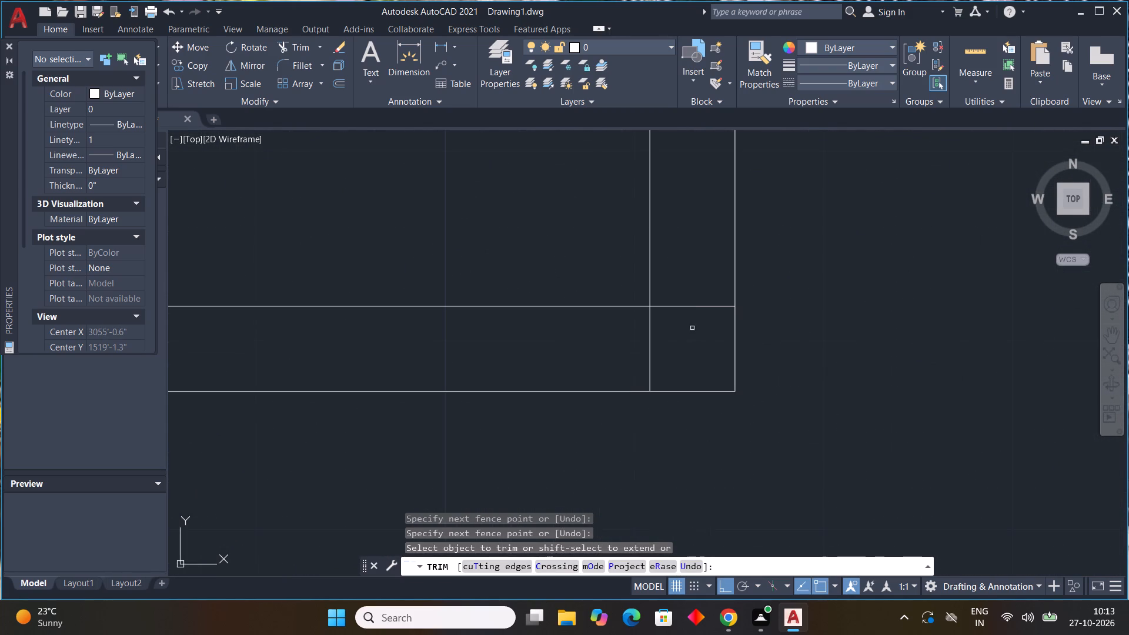
{"action": "left_click_drag", "start_coordinate": [700, 292], "coordinate": [628, 359]}
{"action": "scroll", "coordinate": [866, 430], "scroll_direction": "down", "scroll_amount": 7}
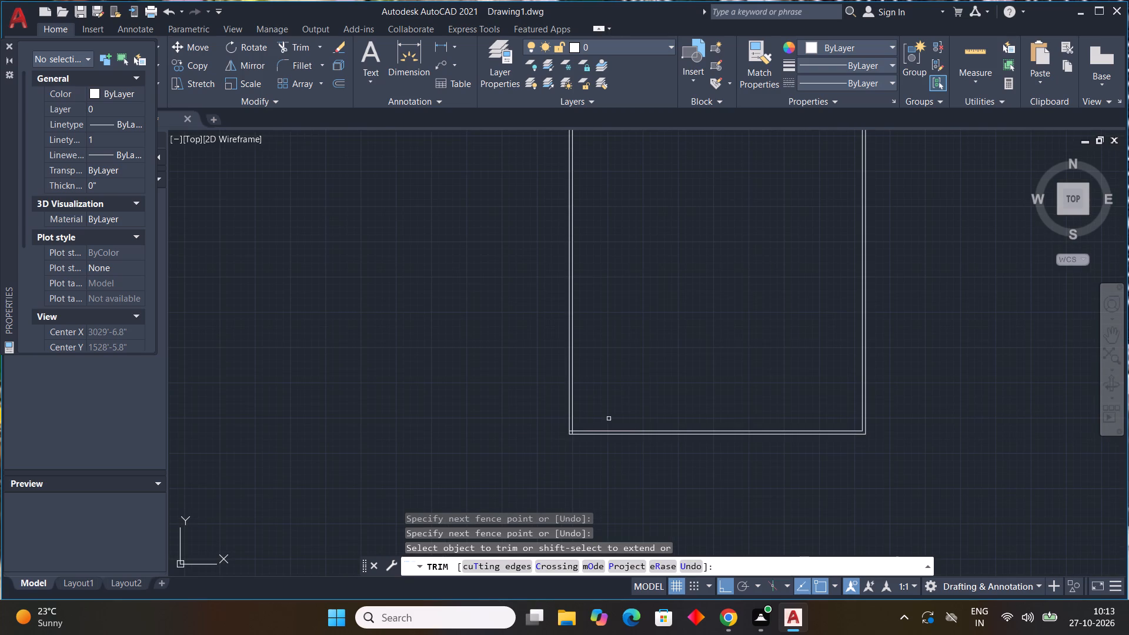
{"action": "scroll", "coordinate": [573, 434], "scroll_direction": "up", "scroll_amount": 7}
{"action": "left_click_drag", "start_coordinate": [499, 396], "coordinate": [502, 419]}
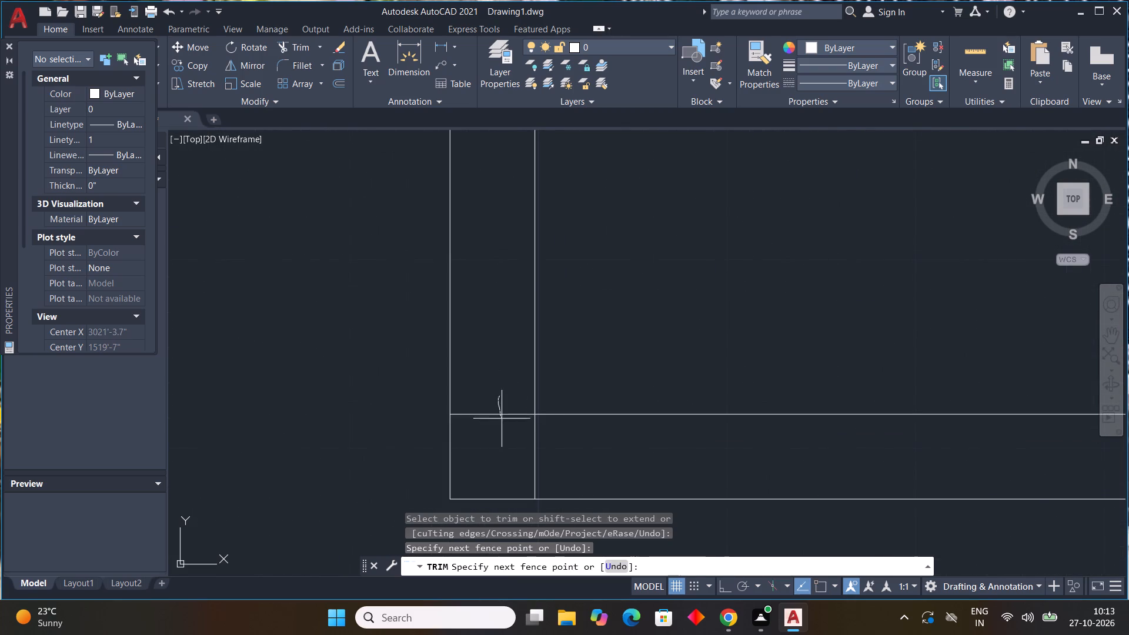
{"action": "left_click_drag", "start_coordinate": [502, 419], "coordinate": [566, 454]}
{"action": "scroll", "coordinate": [662, 307], "scroll_direction": "down", "scroll_amount": 4}
{"action": "scroll", "coordinate": [714, 278], "scroll_direction": "down", "scroll_amount": 4}
{"action": "scroll", "coordinate": [761, 260], "scroll_direction": "down", "scroll_amount": 1}
{"action": "middle_click_drag", "start_coordinate": [752, 276], "coordinate": [636, 450]}
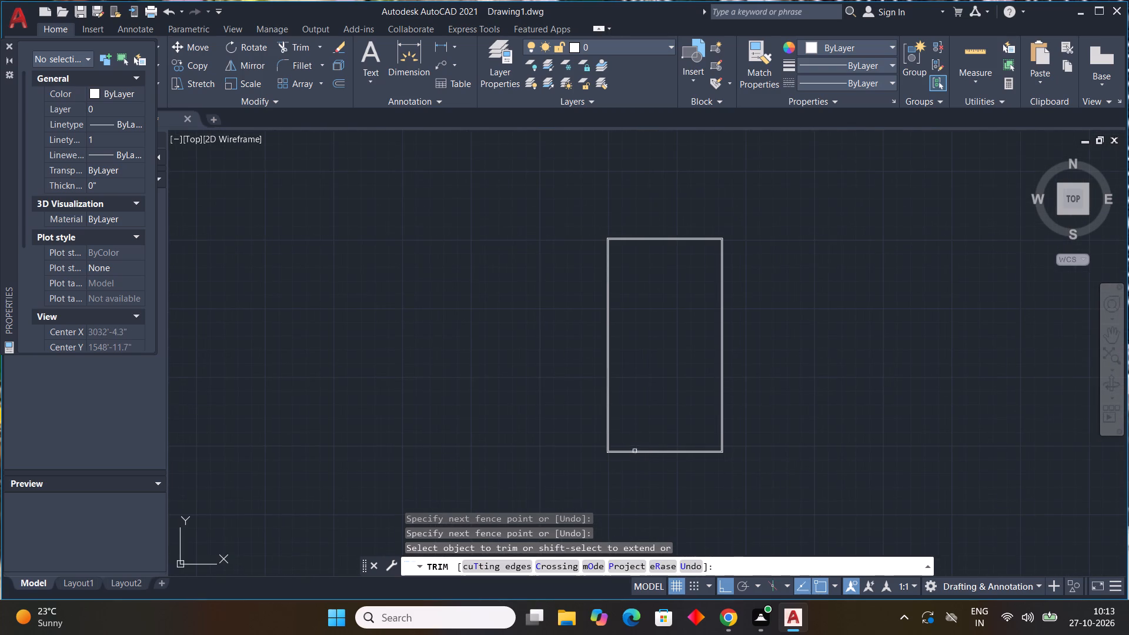
{"action": "scroll", "coordinate": [607, 236], "scroll_direction": "up", "scroll_amount": 3}
{"action": "key", "text": "Escape"}
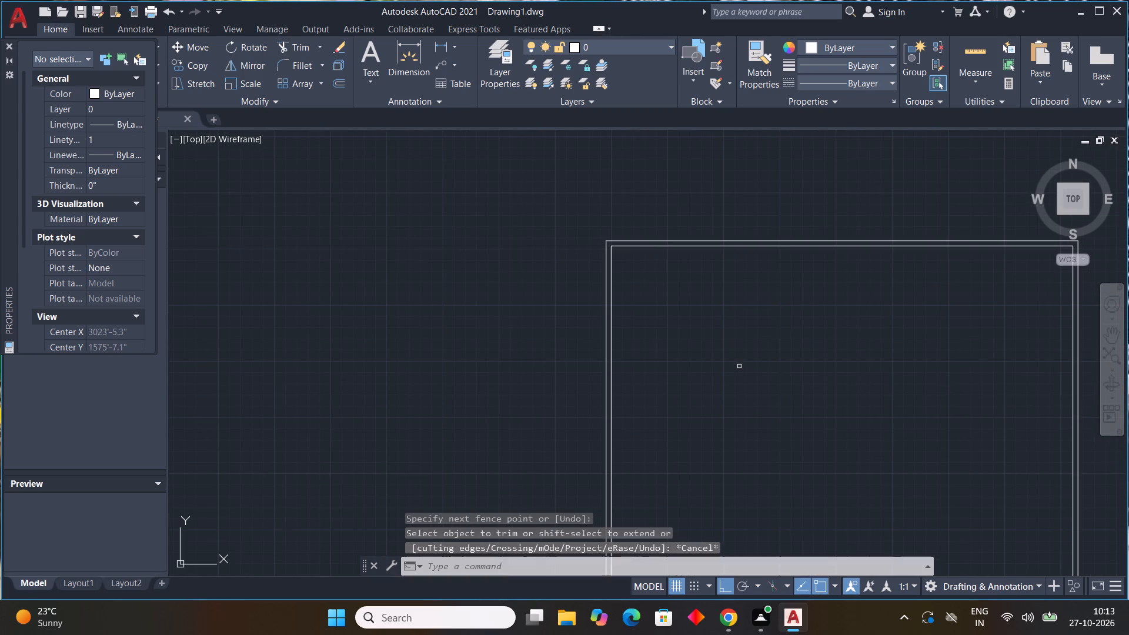
{"action": "key", "text": "Escape"}
{"action": "key", "text": "Escape"}
{"action": "key", "text": "Escape"}
{"action": "key", "text": "Escape"}
{"action": "key", "text": "Escape"}
{"action": "key", "text": "Escape"}
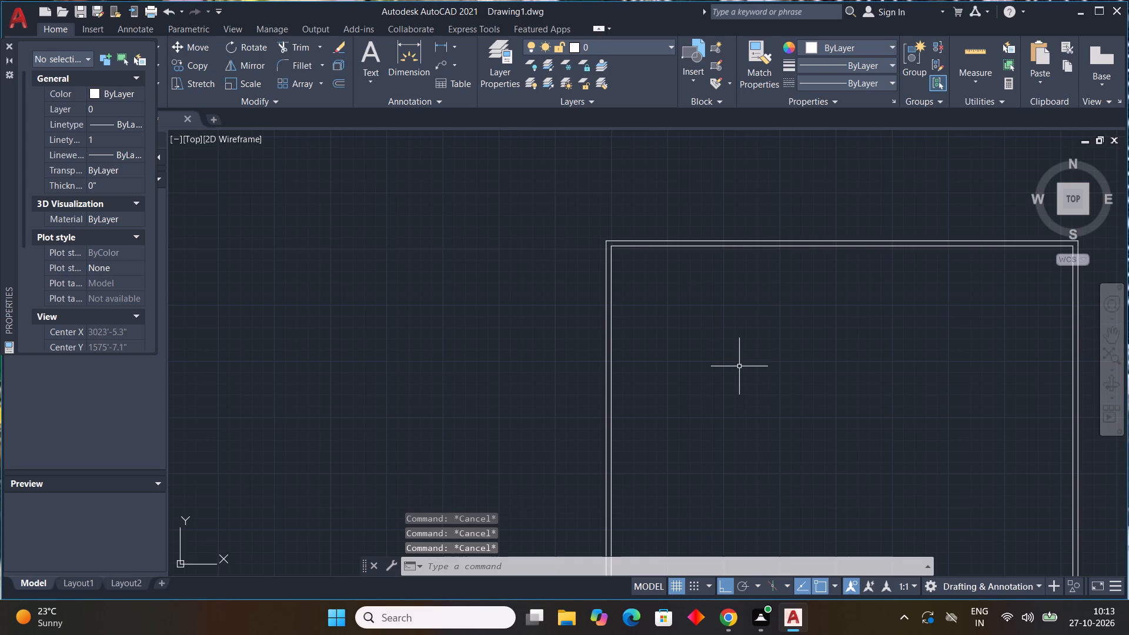
{"action": "key", "text": "Escape"}
{"action": "key", "text": "Escape"}
Offset the inner line of the right wall 8'7" to the left, into the plan.
{"action": "scroll", "coordinate": [739, 366], "scroll_direction": "down", "scroll_amount": 3}
{"action": "middle_click_drag", "start_coordinate": [779, 379], "coordinate": [594, 314]}
{"action": "scroll", "coordinate": [606, 336], "scroll_direction": "up", "scroll_amount": 3}
{"action": "scroll", "coordinate": [611, 341], "scroll_direction": "down", "scroll_amount": 1}
{"action": "middle_click_drag", "start_coordinate": [611, 342], "coordinate": [660, 353]}
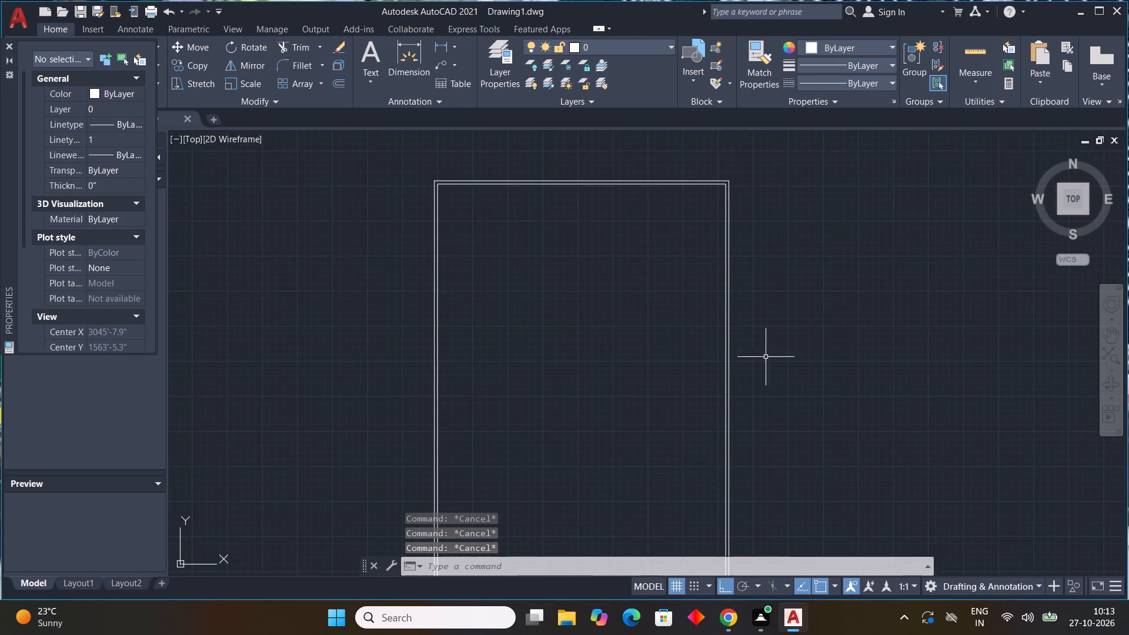
{"action": "type", "text": "off"}
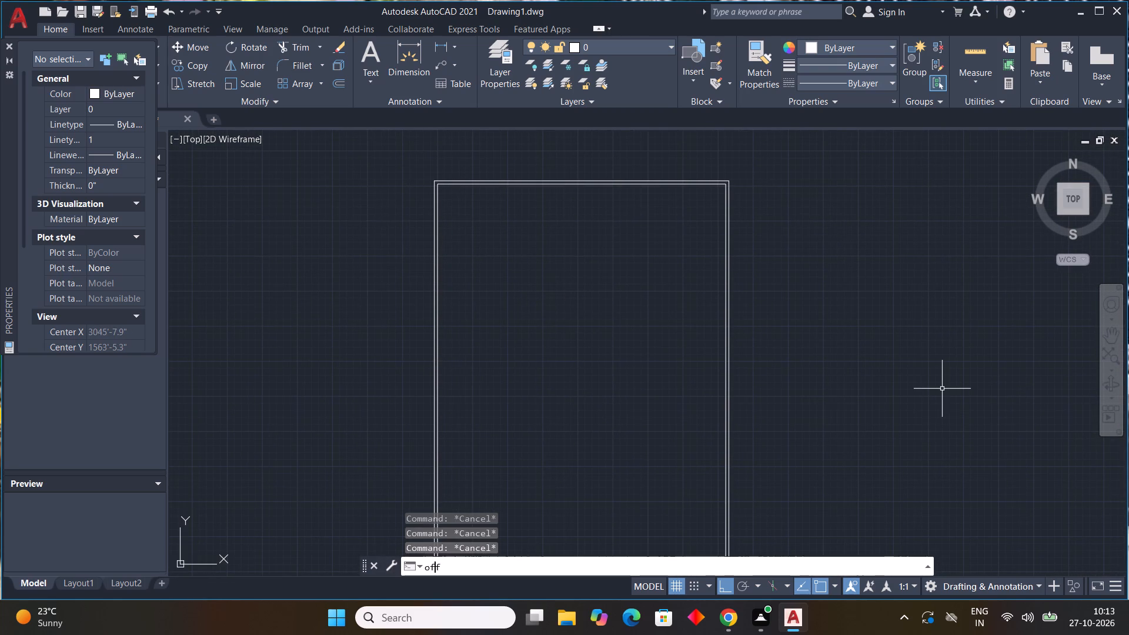
{"action": "key", "text": "space"}
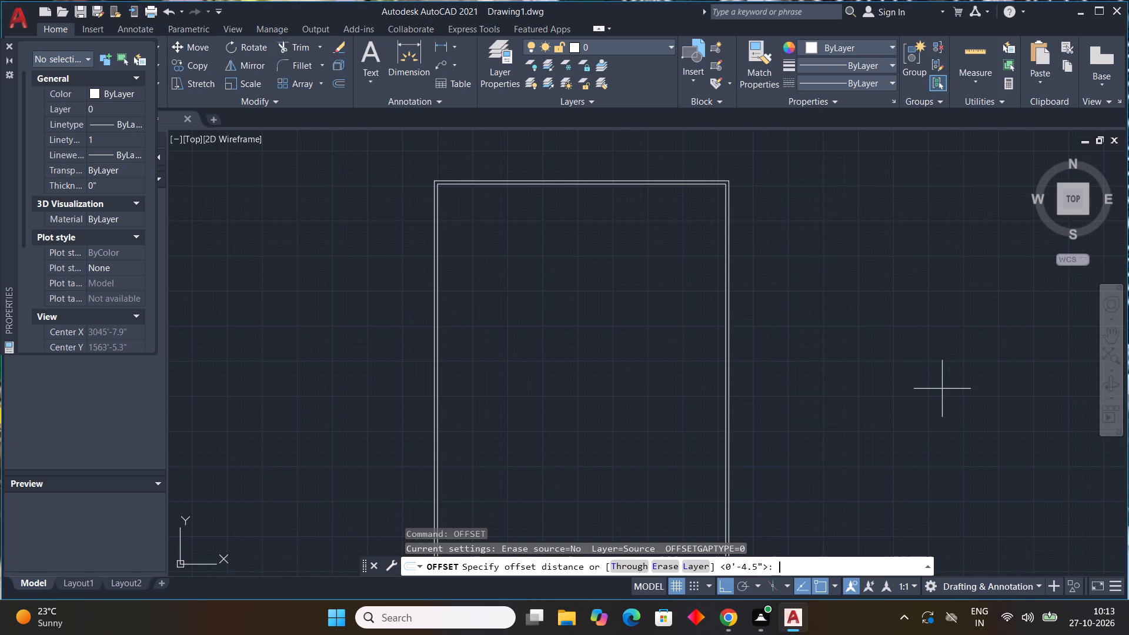
{"action": "type", "text": "8'"}
{"action": "type", "text": "7\""}
{"action": "key", "text": "Return"}
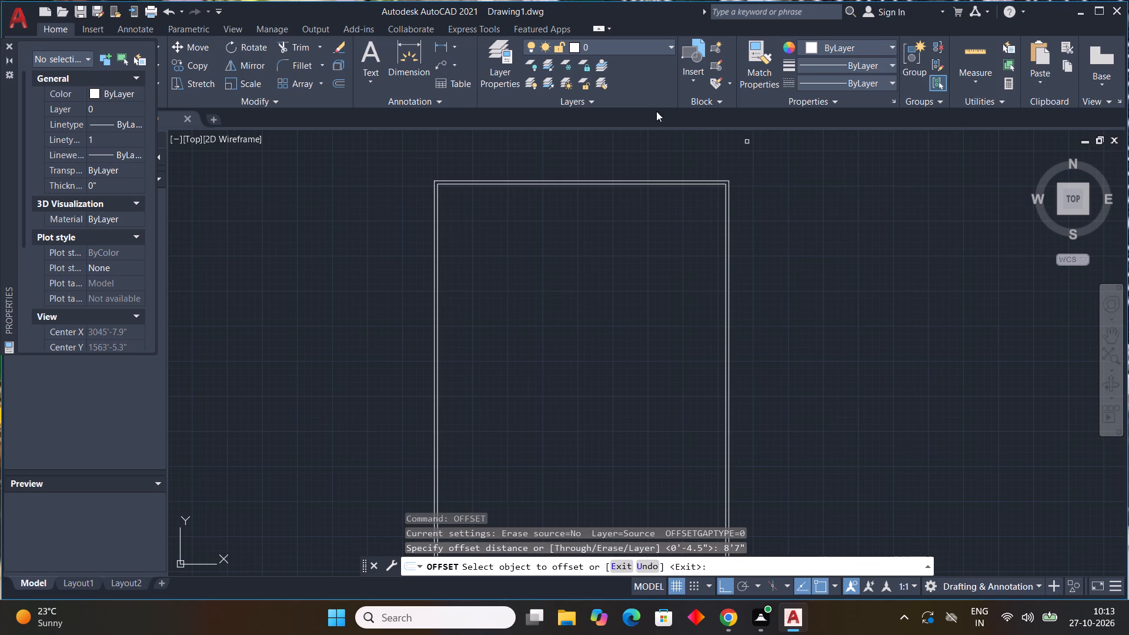
{"action": "left_click_drag", "start_coordinate": [726, 212], "coordinate": [703, 210]}
{"action": "left_click", "coordinate": [586, 226]}
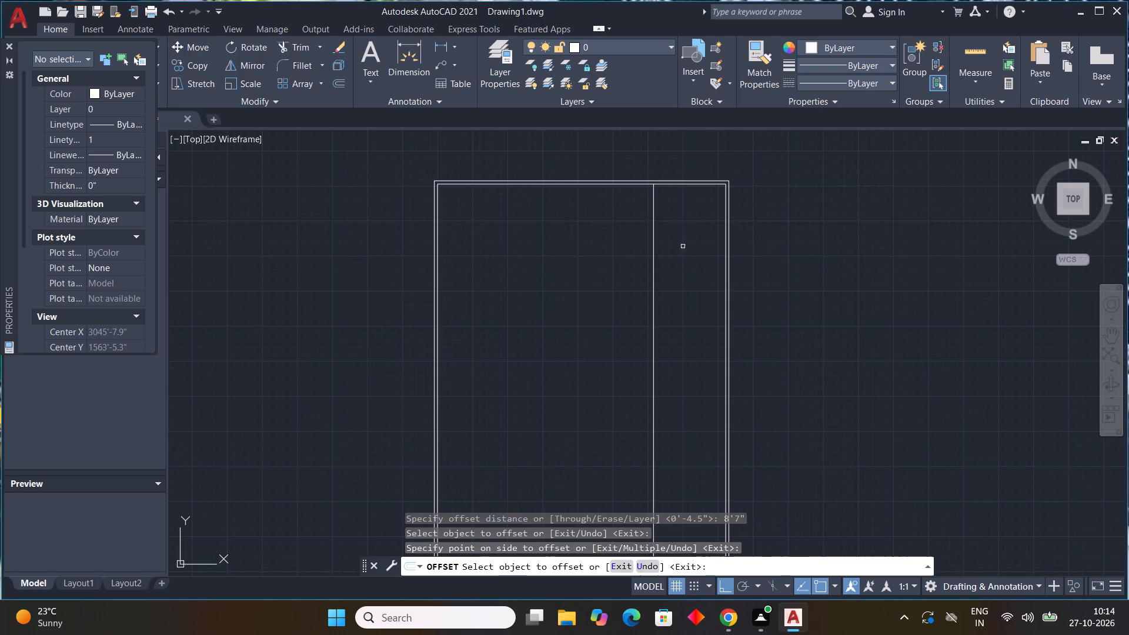
{"action": "key", "text": "Escape"}
{"action": "key", "text": "Escape"}
{"action": "key", "text": "Escape"}
{"action": "key", "text": "Escape"}
{"action": "key", "text": "Escape"}
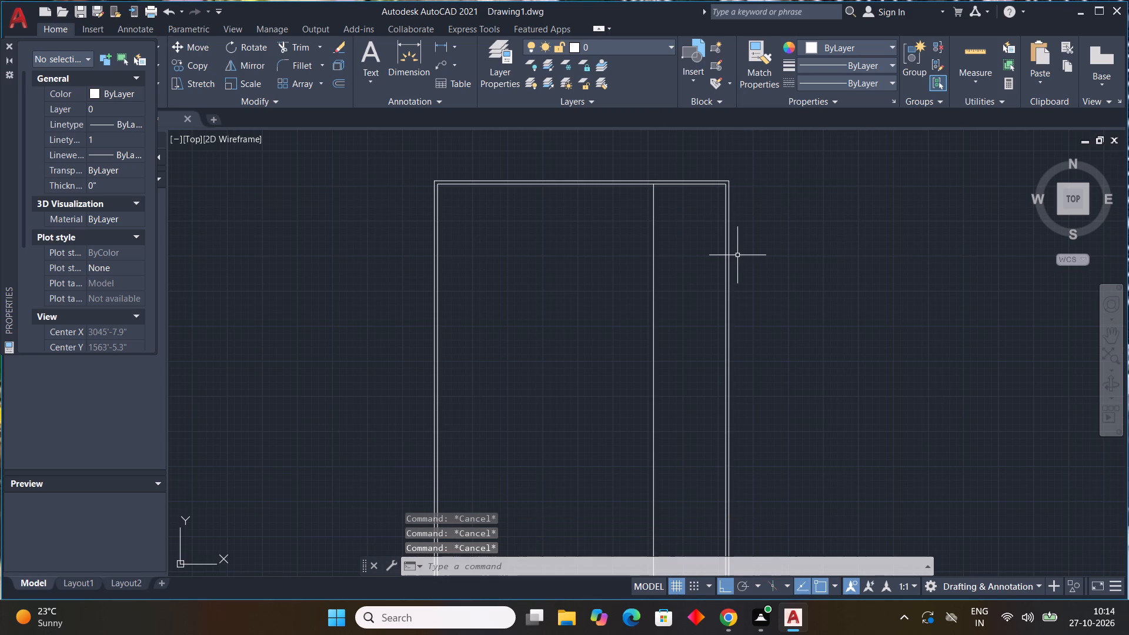
{"action": "key", "text": "Escape"}
{"action": "key", "text": "Escape"}
{"action": "key", "text": "Escape"}
{"action": "key", "text": "Escape"}
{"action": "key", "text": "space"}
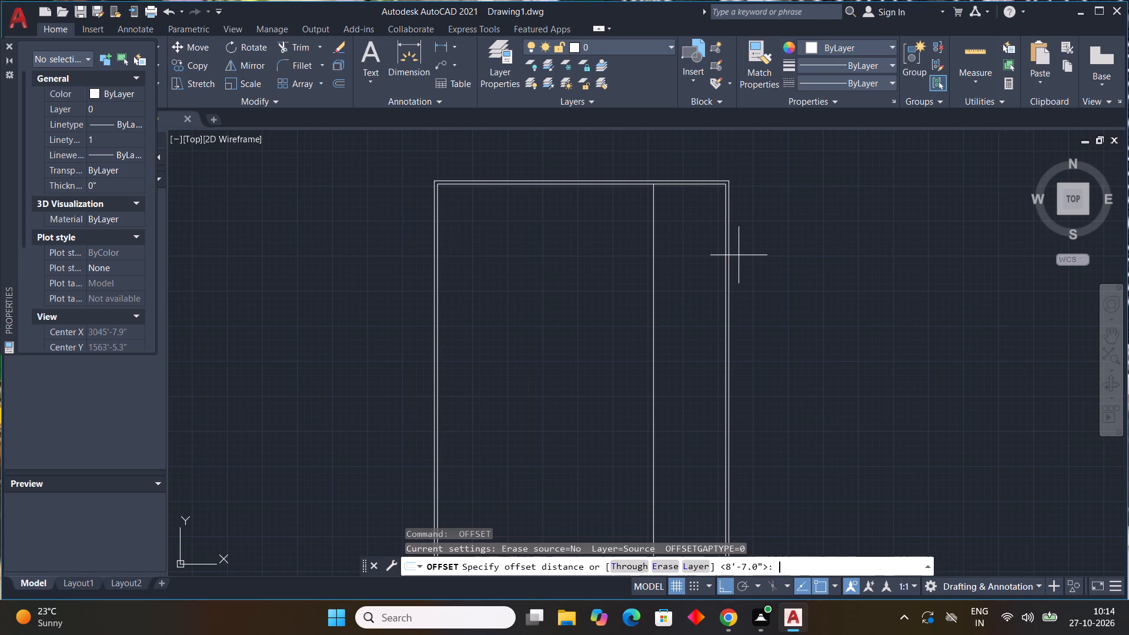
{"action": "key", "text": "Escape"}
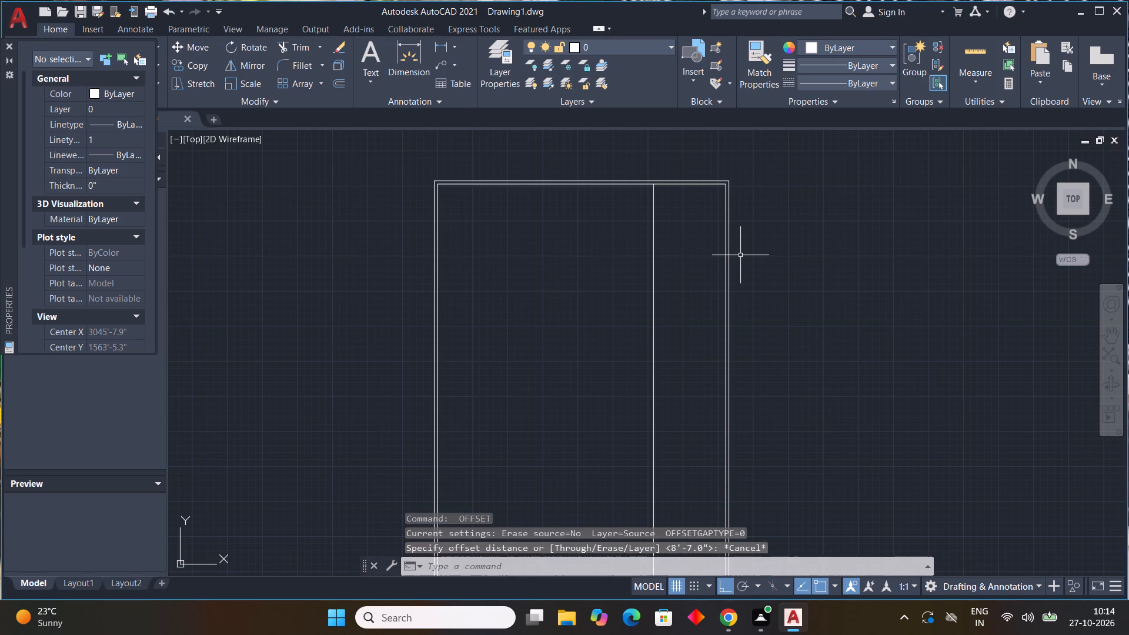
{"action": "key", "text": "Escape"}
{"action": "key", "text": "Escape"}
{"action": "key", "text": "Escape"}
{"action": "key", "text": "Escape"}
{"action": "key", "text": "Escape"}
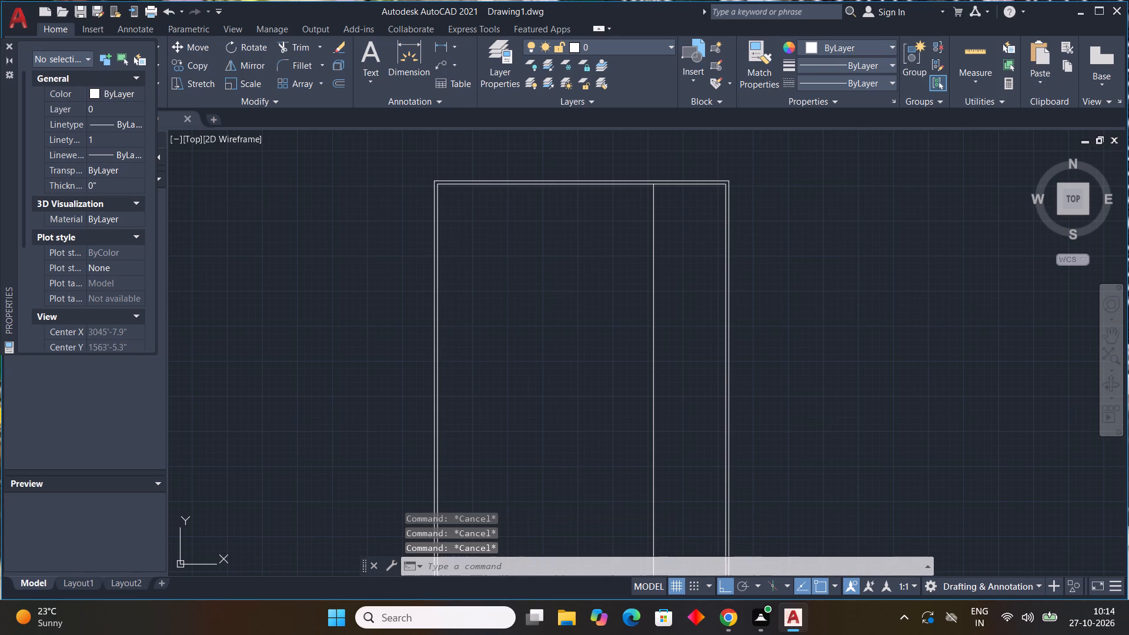
Offset the new vertical partition line 4.5" to the left to give the partition wall its thickness.
{"action": "type", "text": "off"}
{"action": "key", "text": "space"}
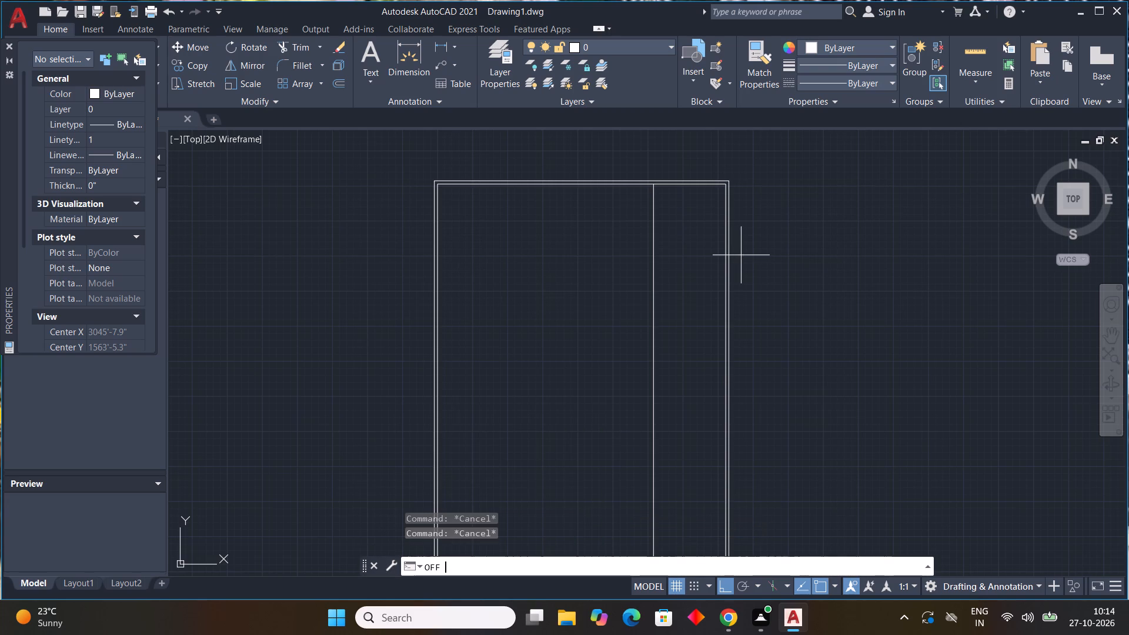
{"action": "type", "text": "4.5\""}
{"action": "key", "text": "Return"}
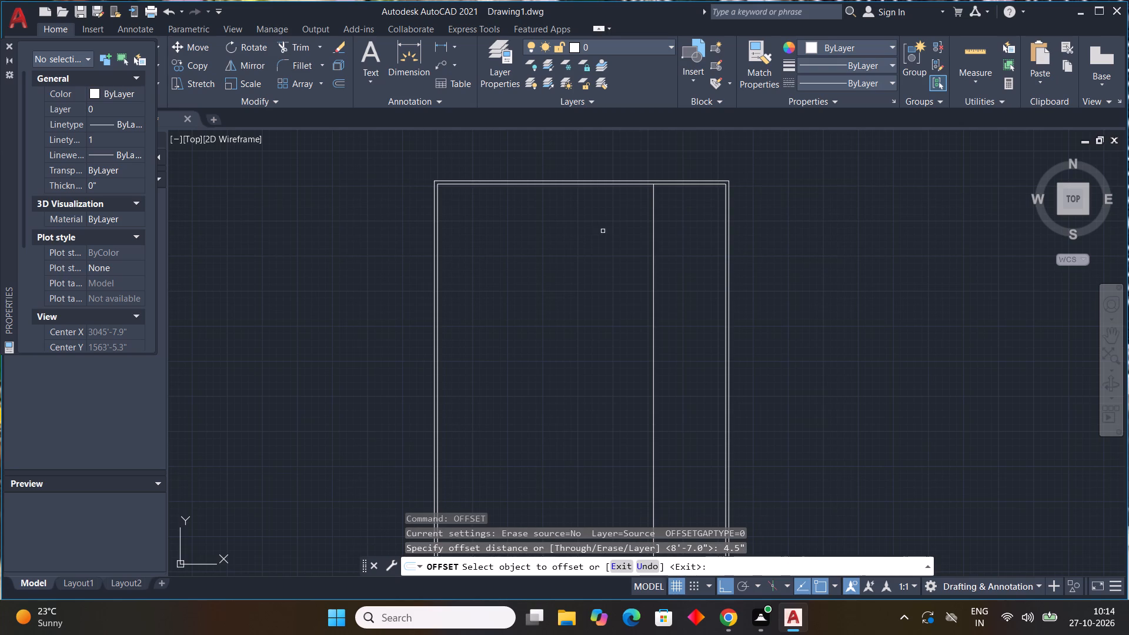
{"action": "left_click_drag", "start_coordinate": [653, 220], "coordinate": [646, 218]}
{"action": "left_click", "coordinate": [522, 215]}
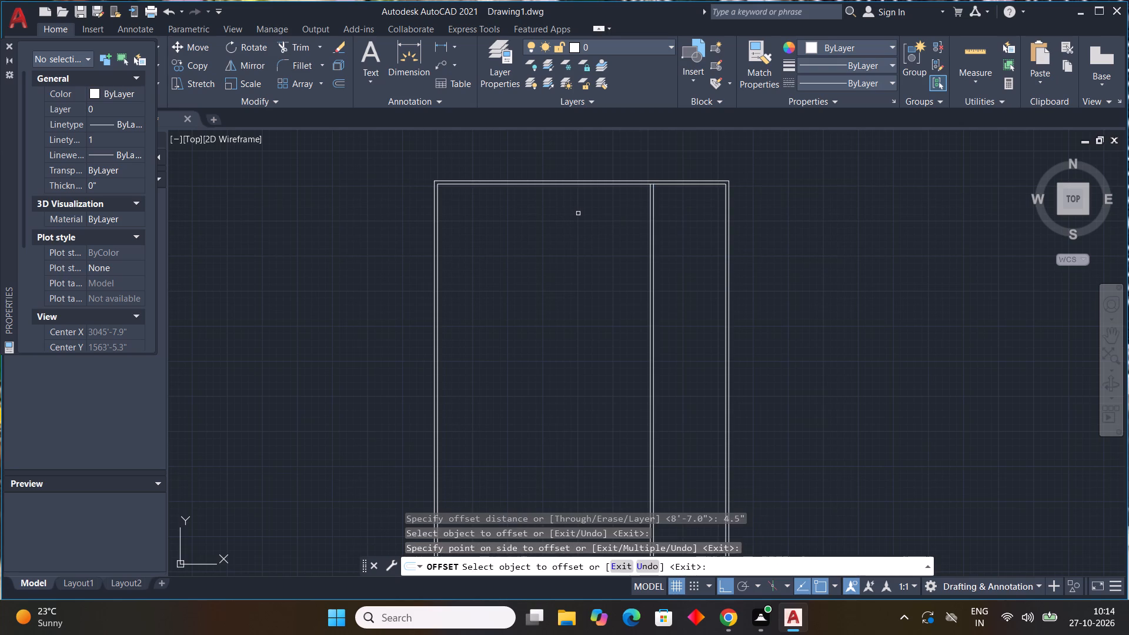
{"action": "key", "text": "Escape"}
{"action": "key", "text": "Escape"}
{"action": "key", "text": "Escape"}
{"action": "key", "text": "Escape"}
{"action": "key", "text": "Escape"}
{"action": "key", "text": "Escape"}
{"action": "key", "text": "Escape"}
{"action": "key", "text": "Escape"}
{"action": "key", "text": "Escape"}
{"action": "key", "text": "Escape"}
{"action": "key", "text": "Escape"}
{"action": "key", "text": "Escape"}
{"action": "key", "text": "Escape"}
{"action": "key", "text": "Escape"}
{"action": "key", "text": "Escape"}
{"action": "key", "text": "Escape"}
{"action": "key", "text": "Escape"}
{"action": "key", "text": "Escape"}
{"action": "key", "text": "Escape"}
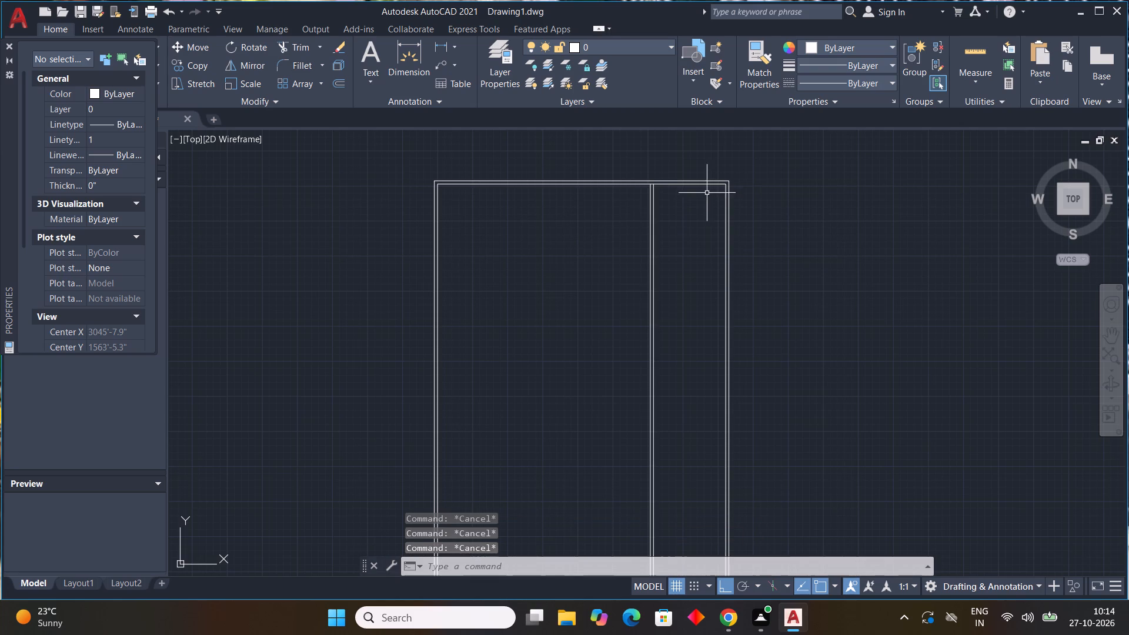
Trim the inner line of the top wall where it crosses between the two vertical partition lines.
{"action": "middle_click_drag", "start_coordinate": [704, 203], "coordinate": [604, 295]}
{"action": "scroll", "coordinate": [591, 285], "scroll_direction": "up", "scroll_amount": 3}
{"action": "middle_click_drag", "start_coordinate": [591, 285], "coordinate": [590, 290]}
{"action": "scroll", "coordinate": [591, 285], "scroll_direction": "down", "scroll_amount": 1}
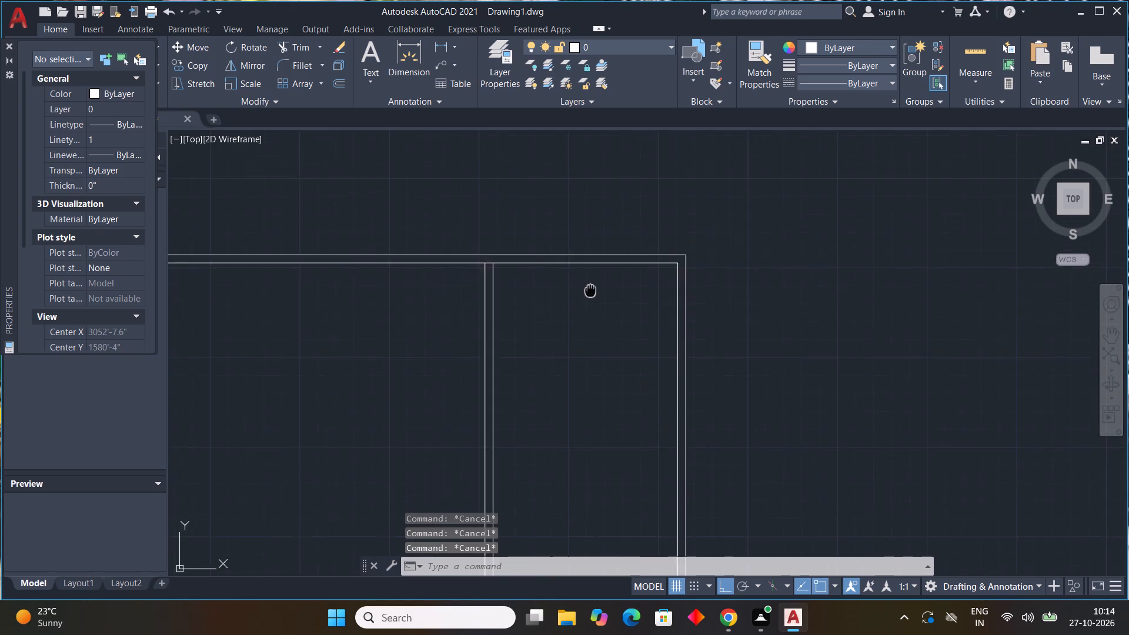
{"action": "scroll", "coordinate": [590, 290], "scroll_direction": "down", "scroll_amount": 1}
{"action": "middle_click_drag", "start_coordinate": [590, 290], "coordinate": [604, 298]}
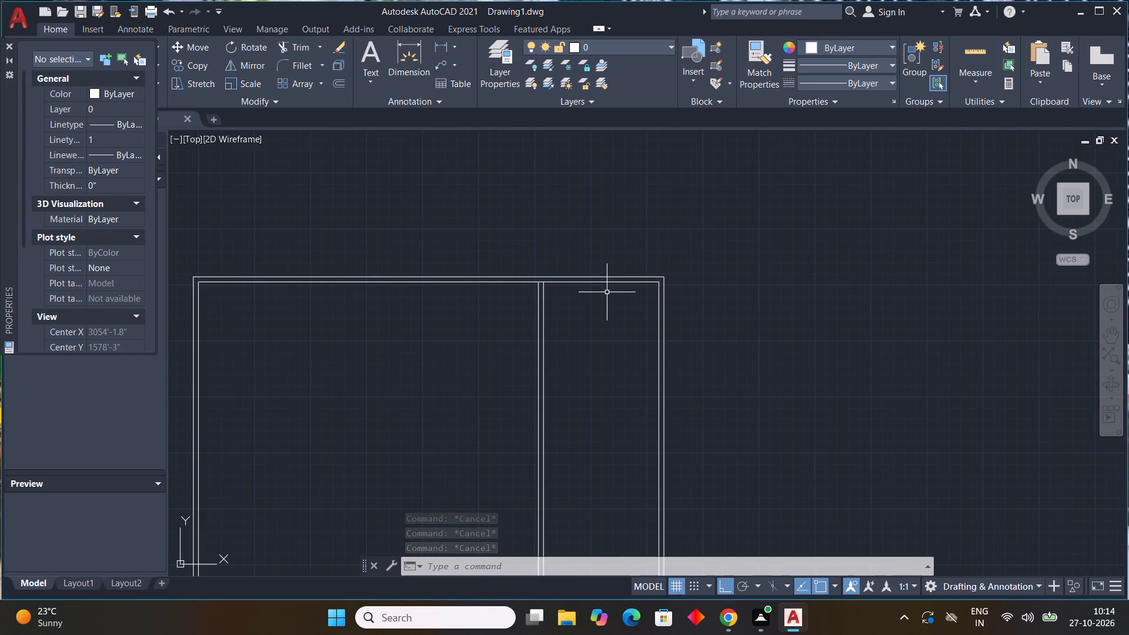
{"action": "scroll", "coordinate": [610, 302], "scroll_direction": "down", "scroll_amount": 1}
{"action": "middle_click_drag", "start_coordinate": [612, 308], "coordinate": [642, 280]}
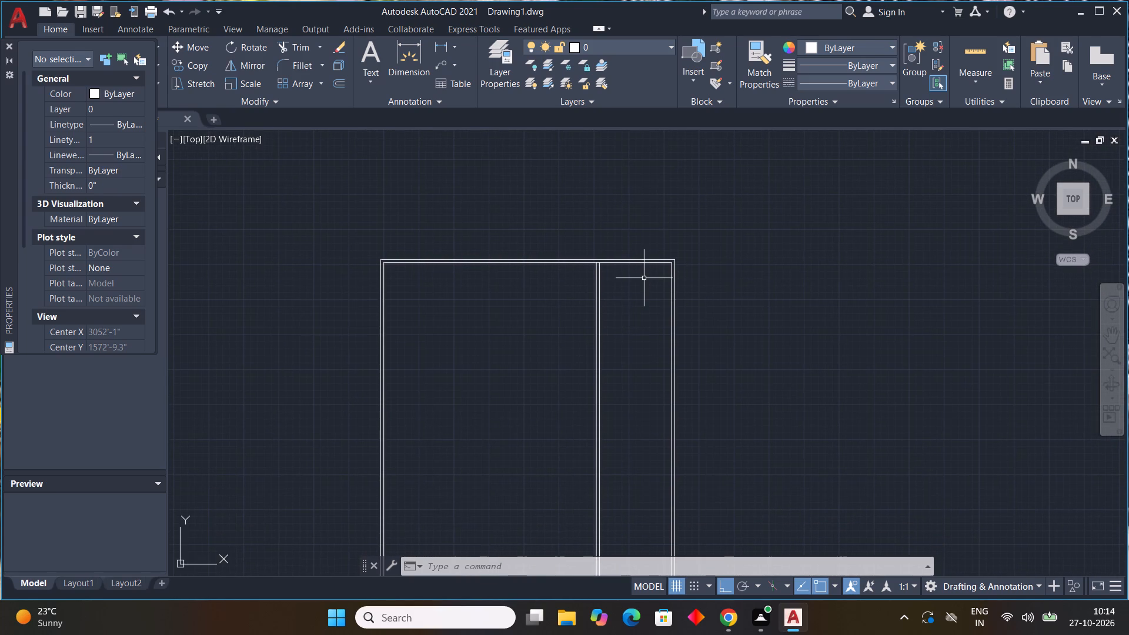
{"action": "type", "text": "tr"}
{"action": "key", "text": "space"}
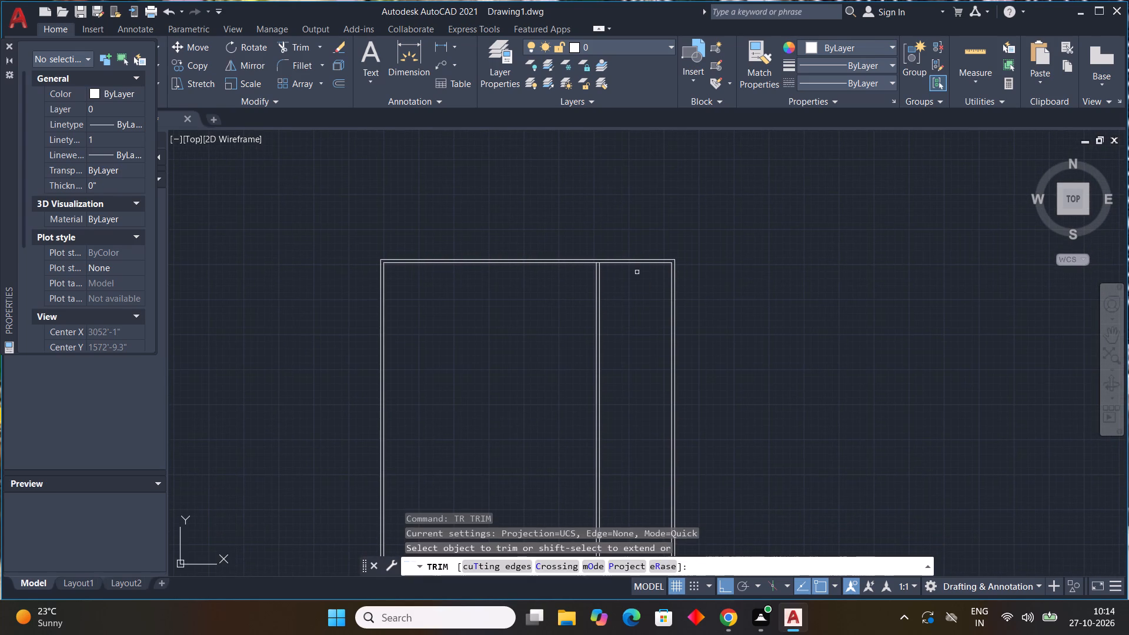
{"action": "scroll", "coordinate": [601, 255], "scroll_direction": "up", "scroll_amount": 3}
{"action": "left_click", "coordinate": [587, 283]}
{"action": "key", "text": "Escape"}
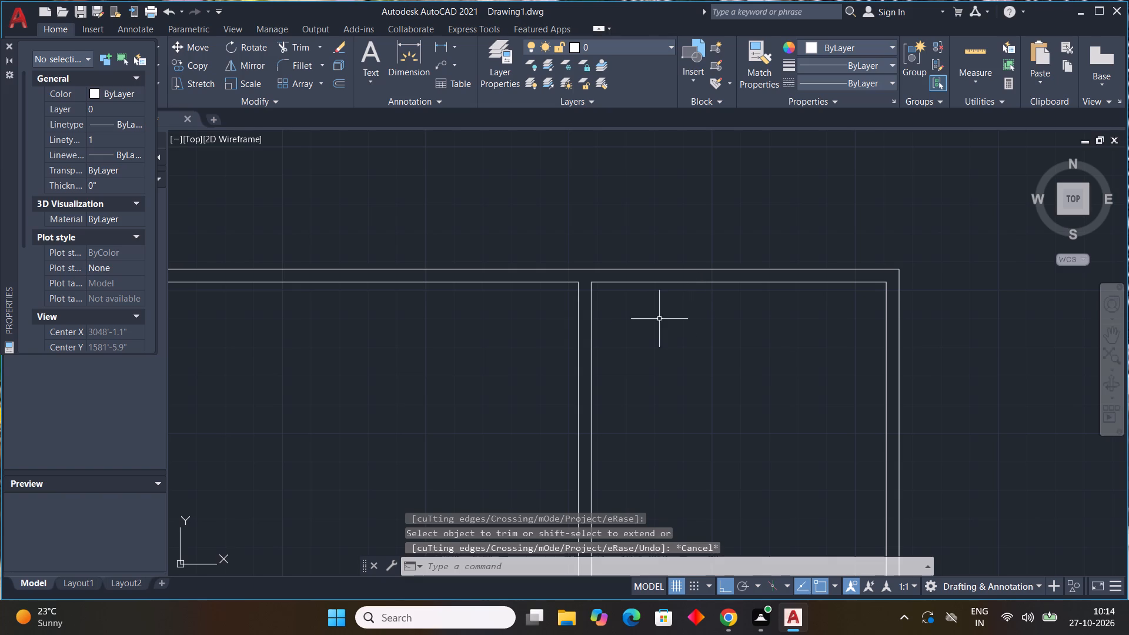
Stretch the upper end of the left vertical partition line up to the outer line of the top wall.
{"action": "left_click", "coordinate": [577, 315]}
{"action": "left_click", "coordinate": [578, 279]}
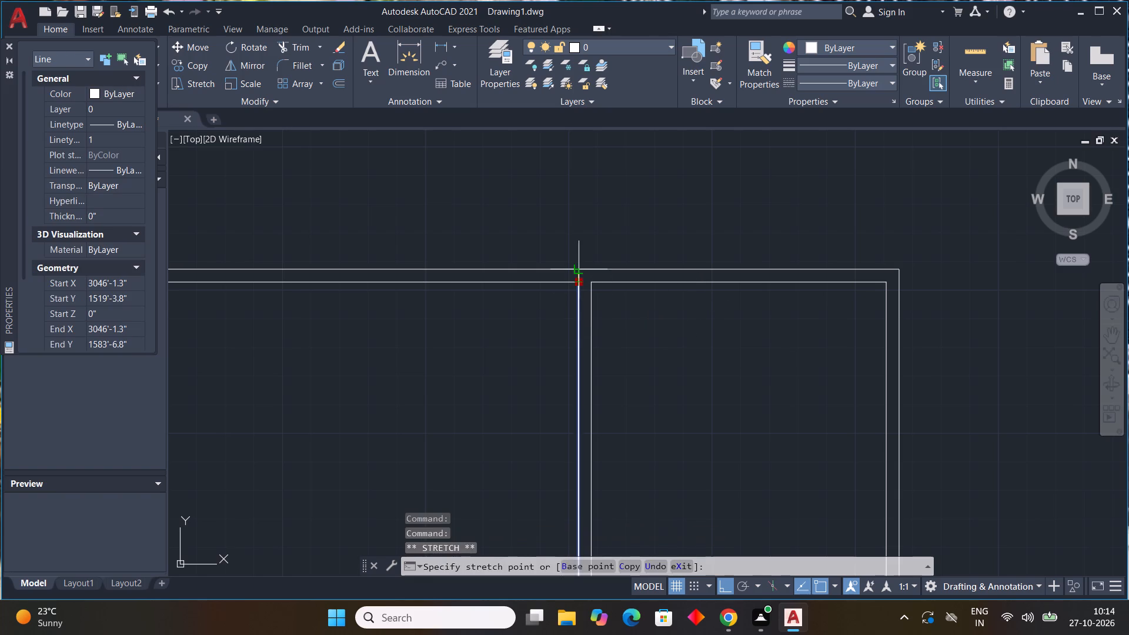
{"action": "left_click", "coordinate": [577, 265]}
{"action": "key", "text": "Escape"}
{"action": "scroll", "coordinate": [693, 275], "scroll_direction": "down", "scroll_amount": 3}
{"action": "middle_click_drag", "start_coordinate": [709, 319], "coordinate": [652, 289]}
{"action": "key", "text": "Escape"}
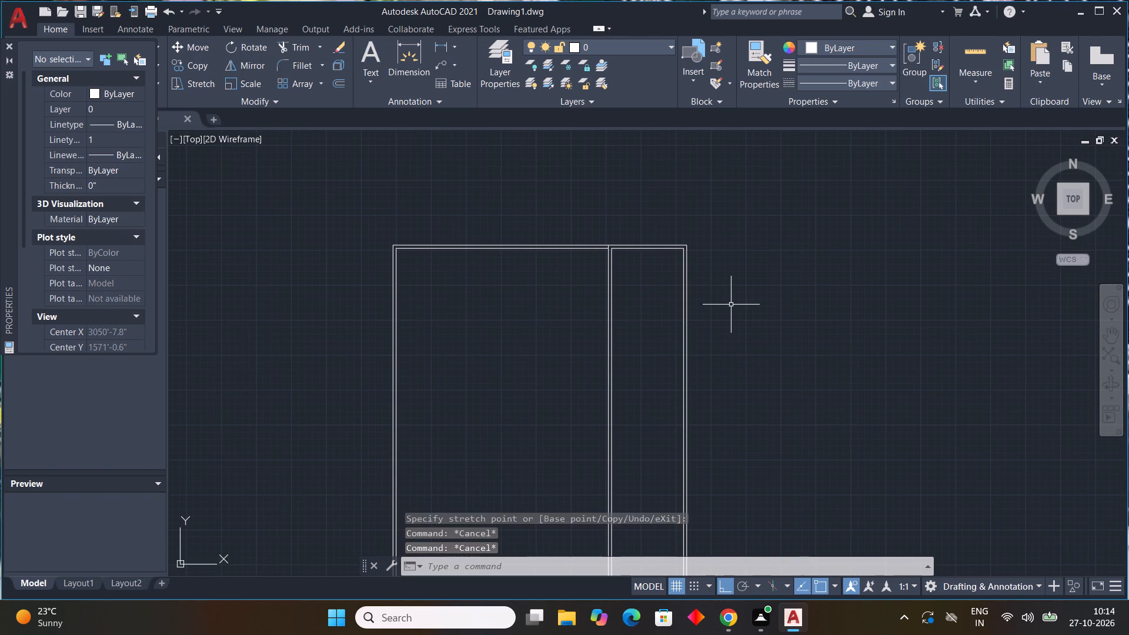
{"action": "key", "text": "Escape"}
{"action": "key", "text": "Escape"}
{"action": "key", "text": "Escape"}
{"action": "key", "text": "Escape"}
{"action": "key", "text": "Escape"}
Offset the top wall's inner line in the top-right room 9'0" downward.
{"action": "type", "text": "off"}
{"action": "key", "text": "space"}
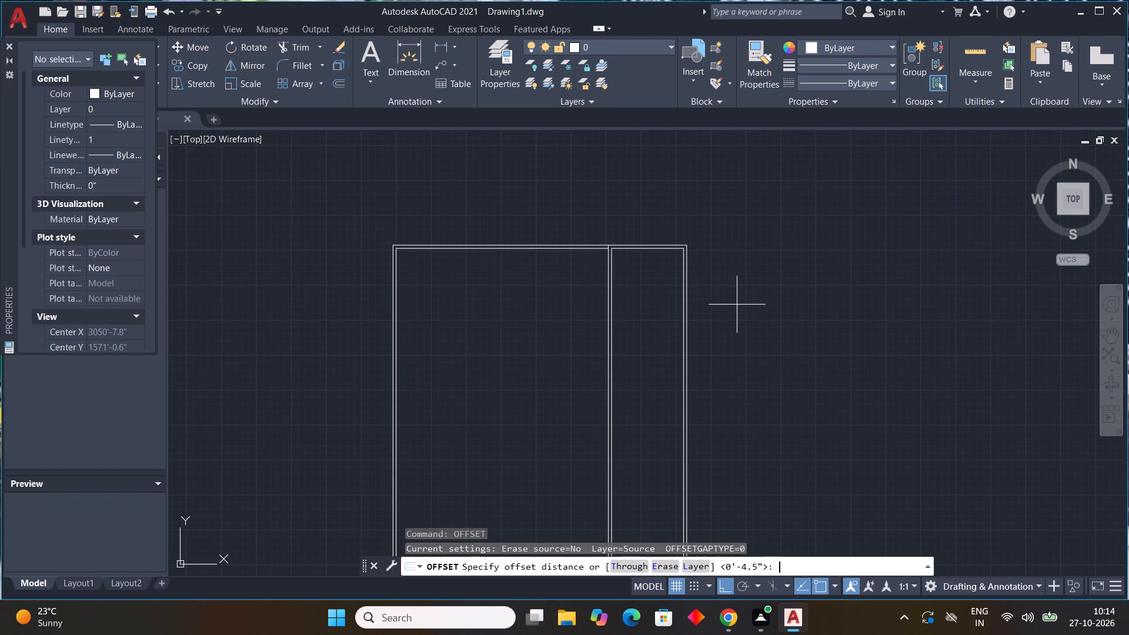
{"action": "type", "text": "9'0\""}
{"action": "key", "text": "Return"}
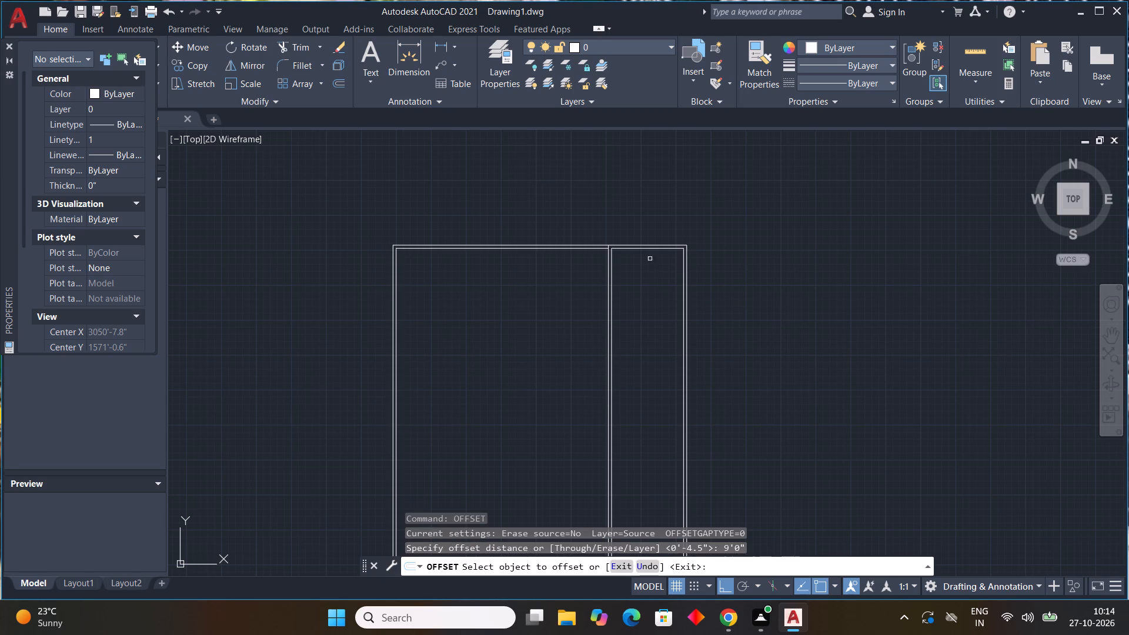
{"action": "left_click", "coordinate": [643, 248]}
{"action": "left_click", "coordinate": [640, 323]}
{"action": "key", "text": "Escape"}
{"action": "key", "text": "Escape"}
{"action": "key", "text": "Escape"}
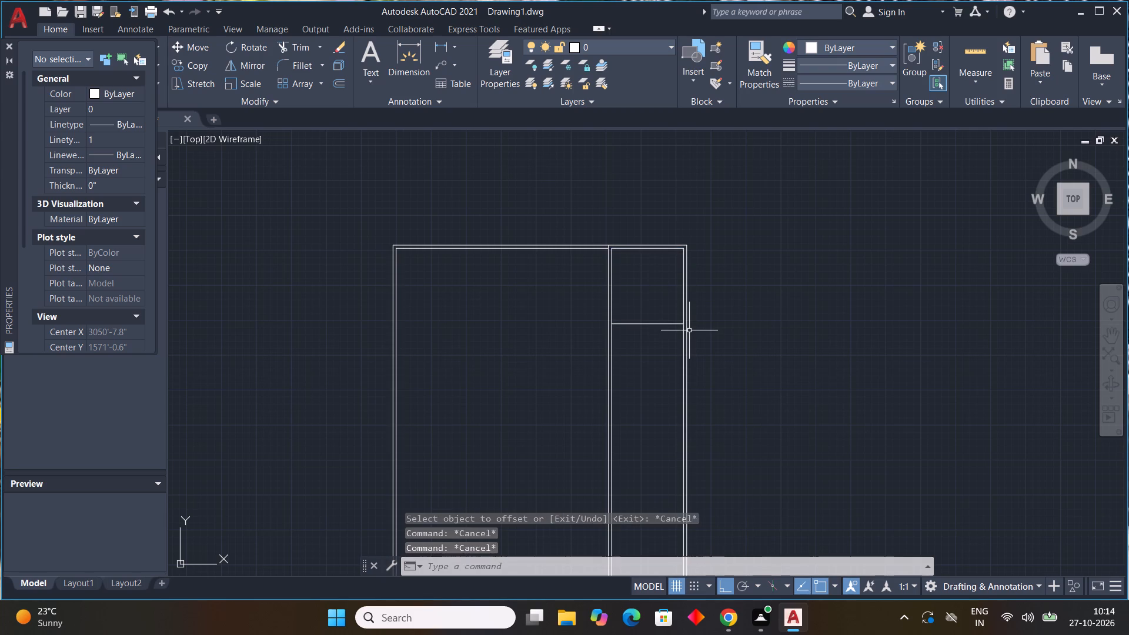
{"action": "key", "text": "Escape"}
{"action": "key", "text": "Escape"}
{"action": "key", "text": "Escape"}
{"action": "key", "text": "Escape"}
{"action": "key", "text": "Escape"}
{"action": "key", "text": "Escape"}
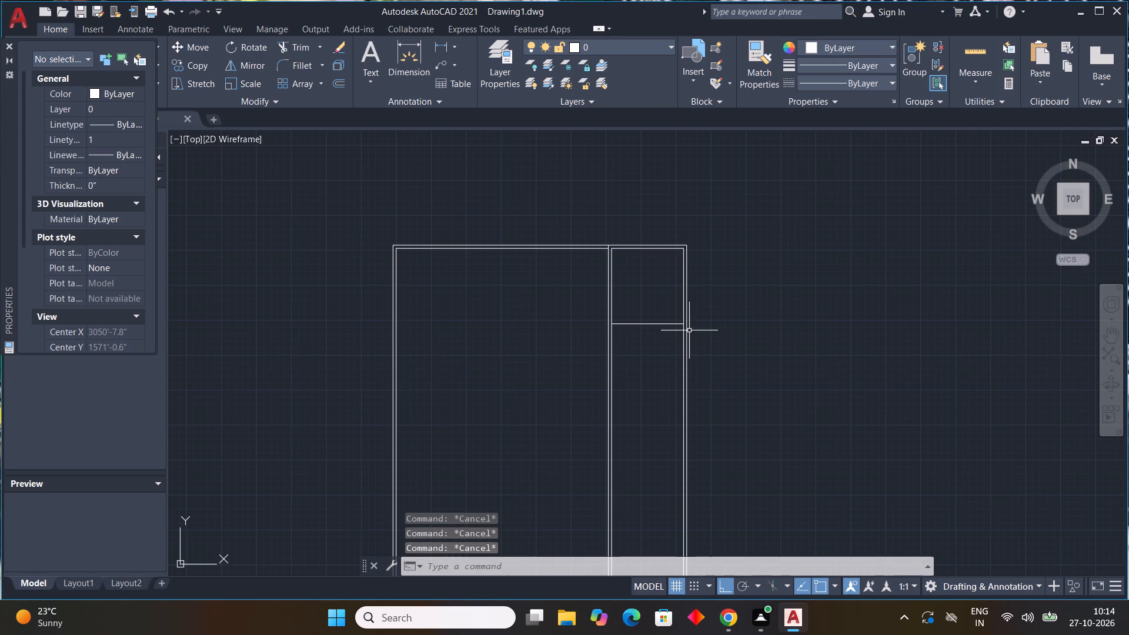
Offset the new horizontal line in the right-hand bay 4.5" downward to give the partition its thickness.
{"action": "key", "text": "space"}
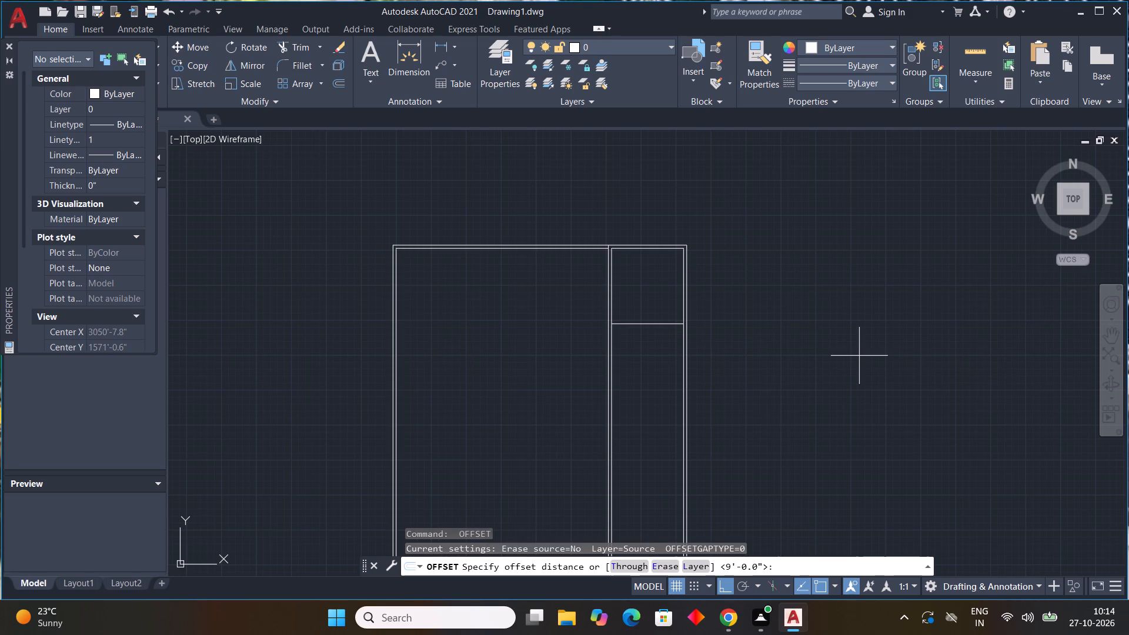
{"action": "type", "text": "4.5\""}
{"action": "key", "text": "Return"}
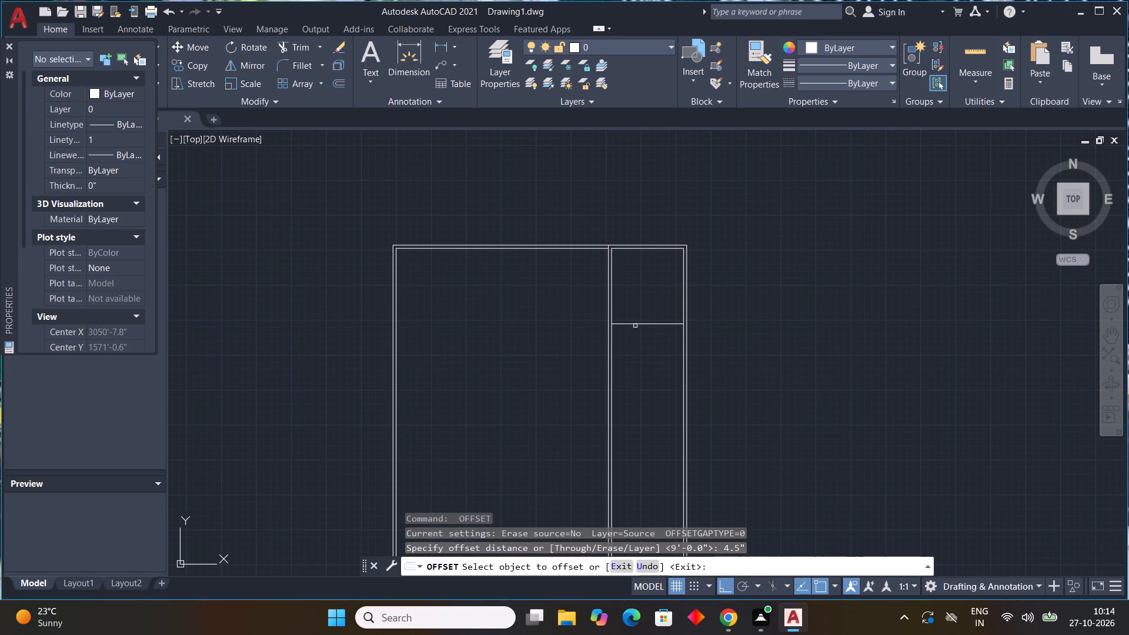
{"action": "left_click", "coordinate": [635, 323]}
{"action": "left_click", "coordinate": [635, 336]}
{"action": "middle_click_drag", "start_coordinate": [665, 339], "coordinate": [718, 326]}
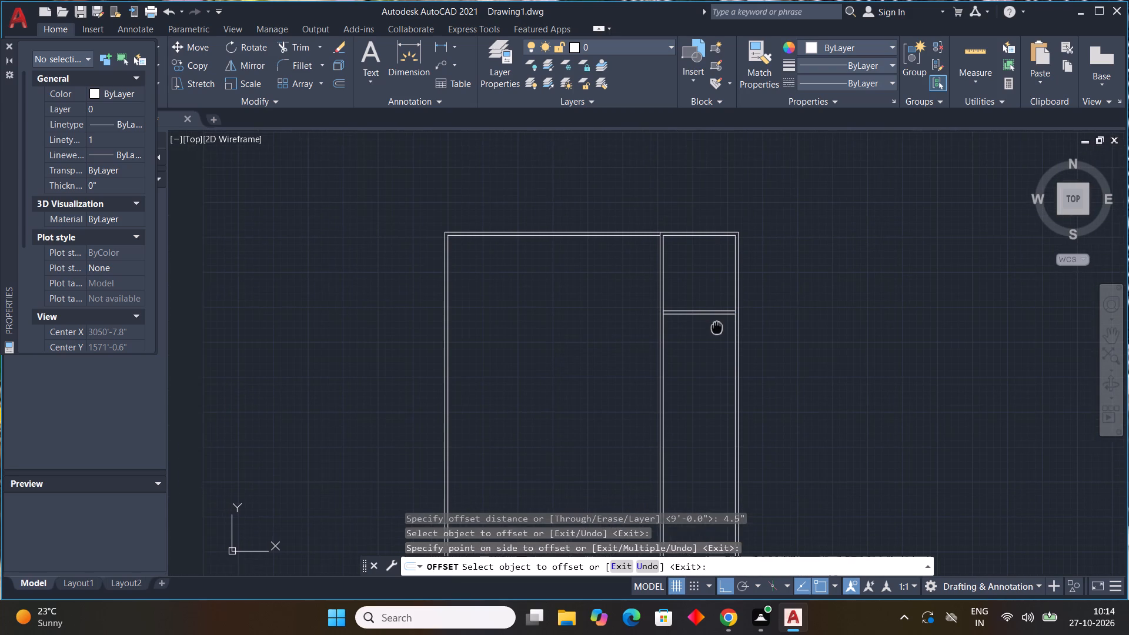
{"action": "middle_click_drag", "start_coordinate": [718, 326], "coordinate": [719, 326]}
{"action": "key", "text": "Escape"}
{"action": "key", "text": "Escape"}
{"action": "key", "text": "Escape"}
{"action": "key", "text": "Escape"}
{"action": "key", "text": "Escape"}
{"action": "key", "text": "Escape"}
{"action": "key", "text": "Escape"}
{"action": "key", "text": "Escape"}
{"action": "key", "text": "Escape"}
{"action": "key", "text": "Escape"}
{"action": "key", "text": "Escape"}
{"action": "key", "text": "Escape"}
{"action": "key", "text": "Escape"}
{"action": "key", "text": "Escape"}
{"action": "key", "text": "Escape"}
{"action": "key", "text": "Escape"}
{"action": "key", "text": "Escape"}
{"action": "key", "text": "Escape"}
{"action": "key", "text": "Escape"}
{"action": "key", "text": "Escape"}
{"action": "key", "text": "Escape"}
{"action": "key", "text": "Escape"}
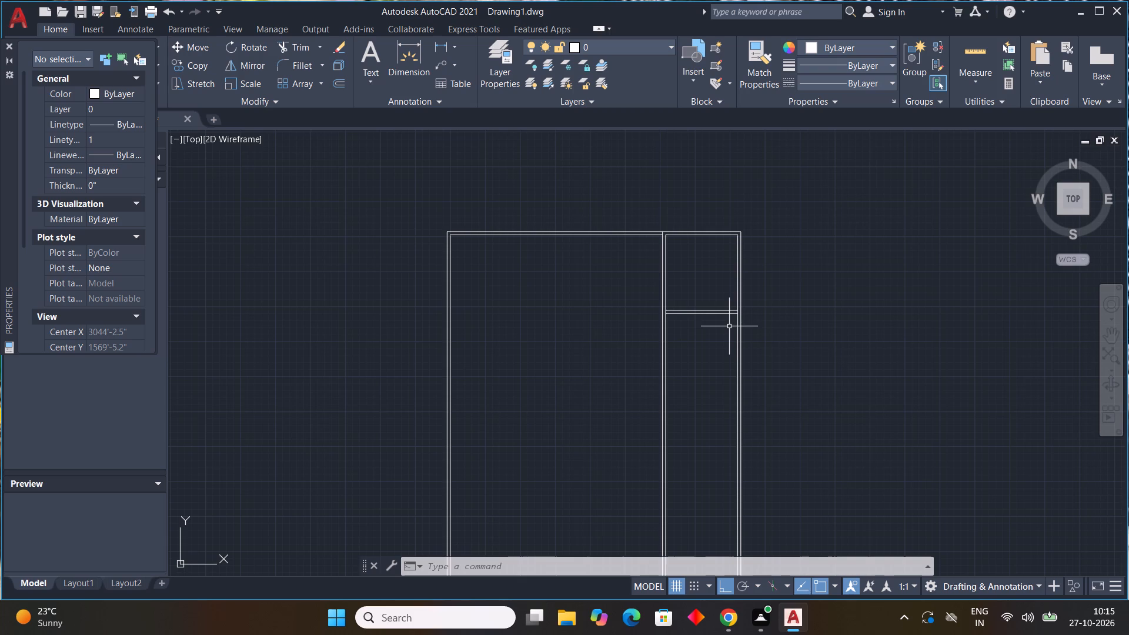
Offset the top wall's inner line in the wide left section 7'0" downward.
{"action": "type", "text": "off"}
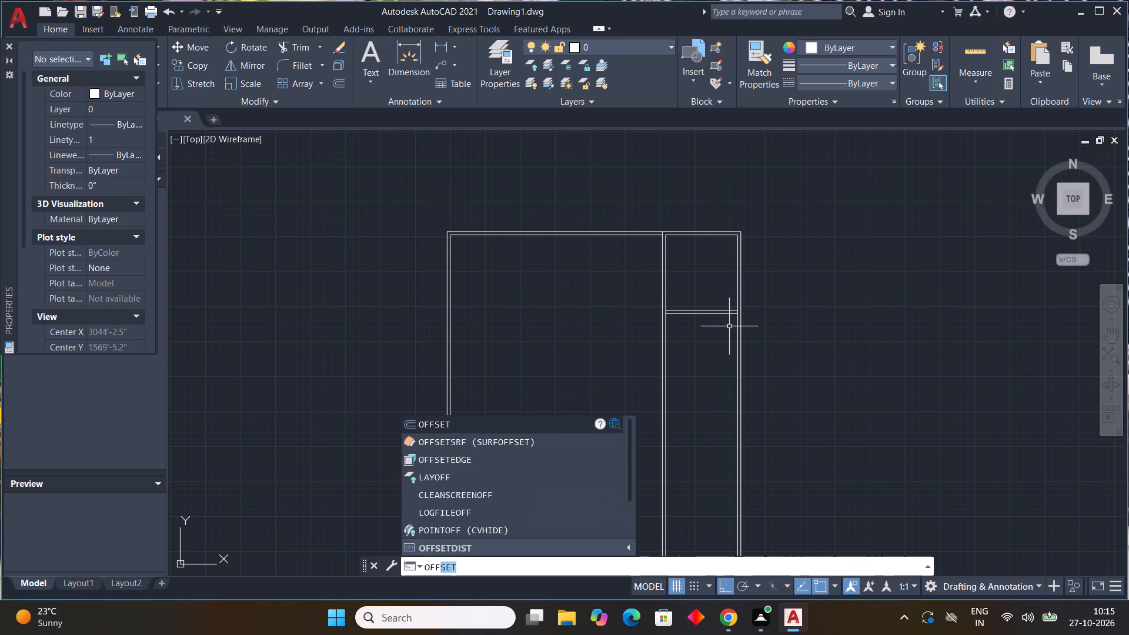
{"action": "key", "text": "space"}
{"action": "type", "text": "7'0\""}
{"action": "key", "text": "Return"}
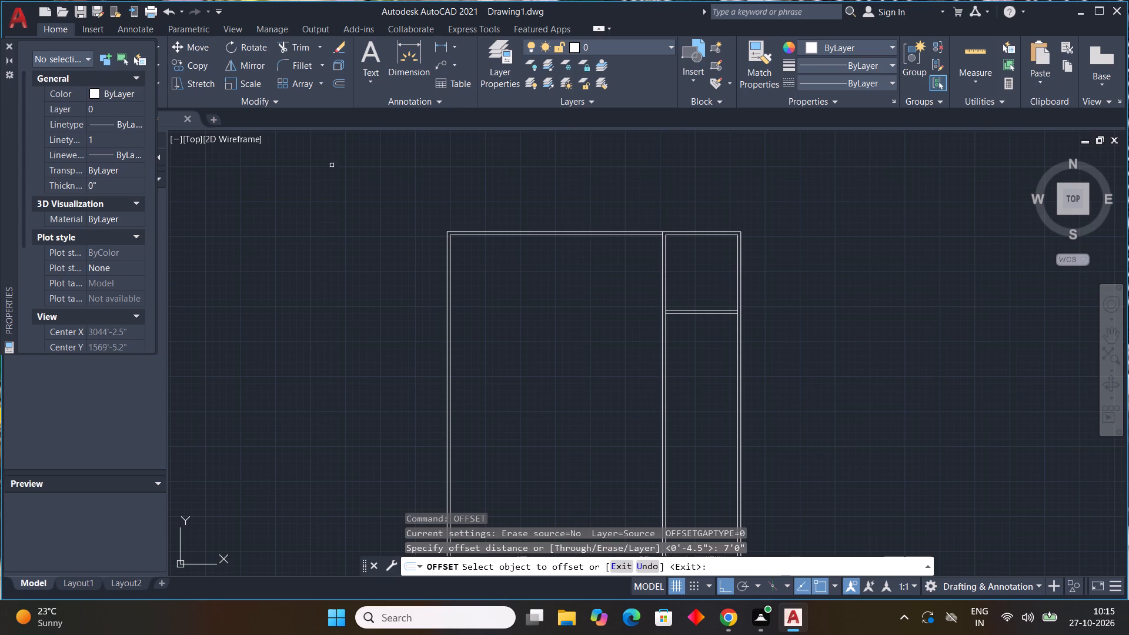
{"action": "left_click", "coordinate": [469, 236]}
{"action": "left_click", "coordinate": [490, 315]}
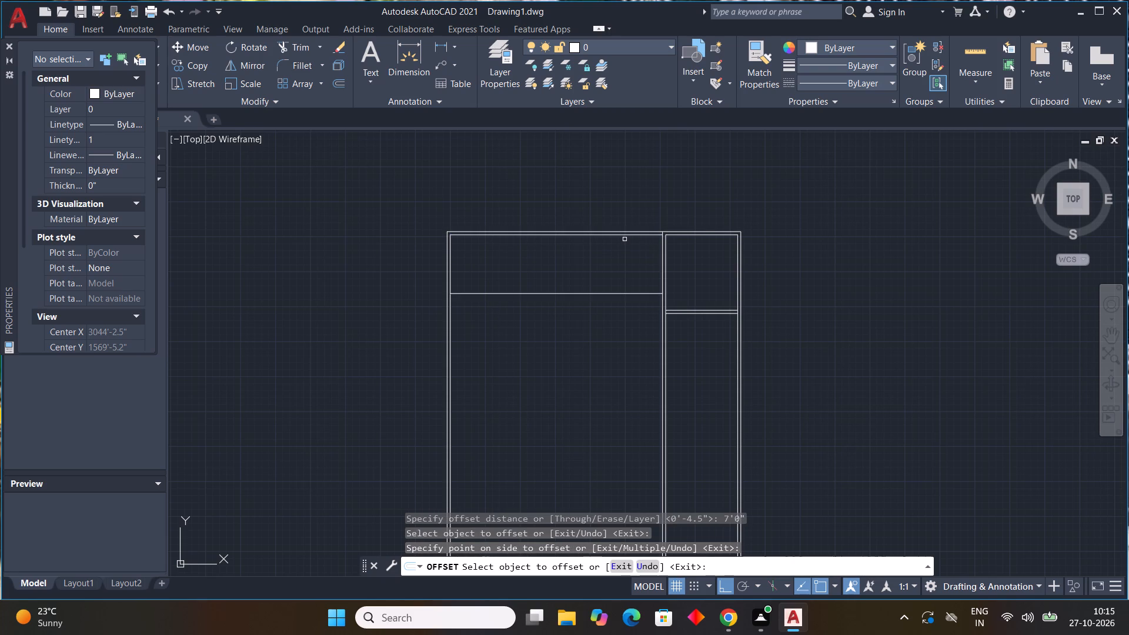
{"action": "key", "text": "Escape"}
{"action": "key", "text": "Escape"}
{"action": "key", "text": "Escape"}
Offset the new horizontal line in the wide left section 9" downward to form a wall.
{"action": "middle_click_drag", "start_coordinate": [710, 264], "coordinate": [660, 243]}
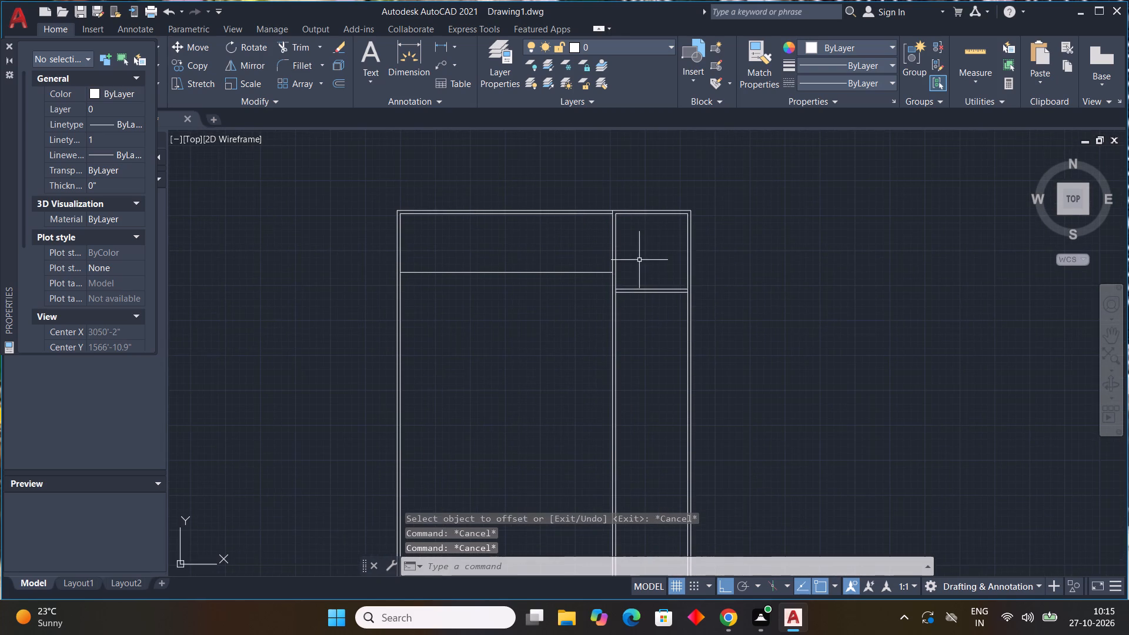
{"action": "scroll", "coordinate": [636, 276], "scroll_direction": "up", "scroll_amount": 2}
{"action": "scroll", "coordinate": [661, 270], "scroll_direction": "down", "scroll_amount": 3}
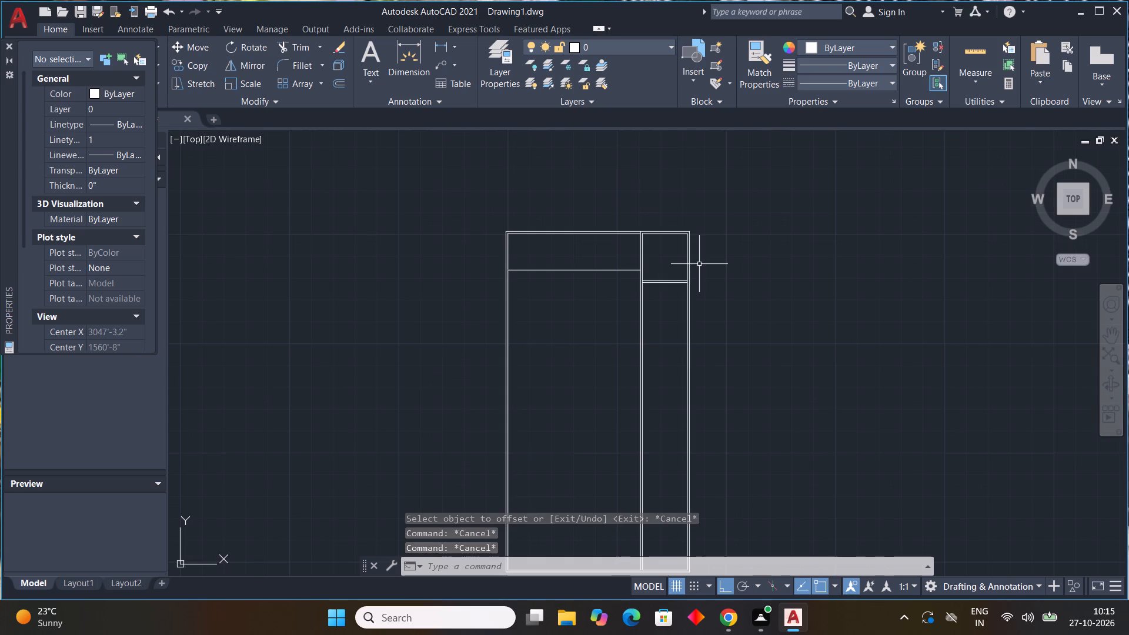
{"action": "type", "text": "off"}
{"action": "key", "text": "space"}
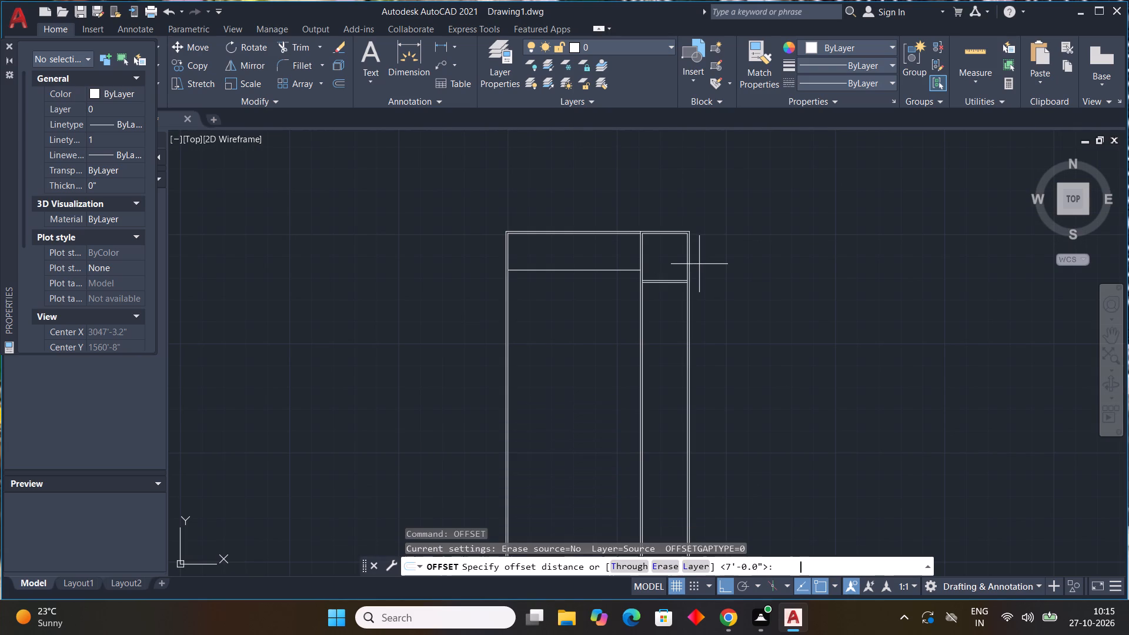
{"action": "type", "text": "9\""}
{"action": "key", "text": "Return"}
{"action": "scroll", "coordinate": [574, 252], "scroll_direction": "up", "scroll_amount": 3}
{"action": "middle_click_drag", "start_coordinate": [568, 268], "coordinate": [500, 281]}
{"action": "left_click_drag", "start_coordinate": [537, 337], "coordinate": [538, 350]}
{"action": "left_click", "coordinate": [550, 376]}
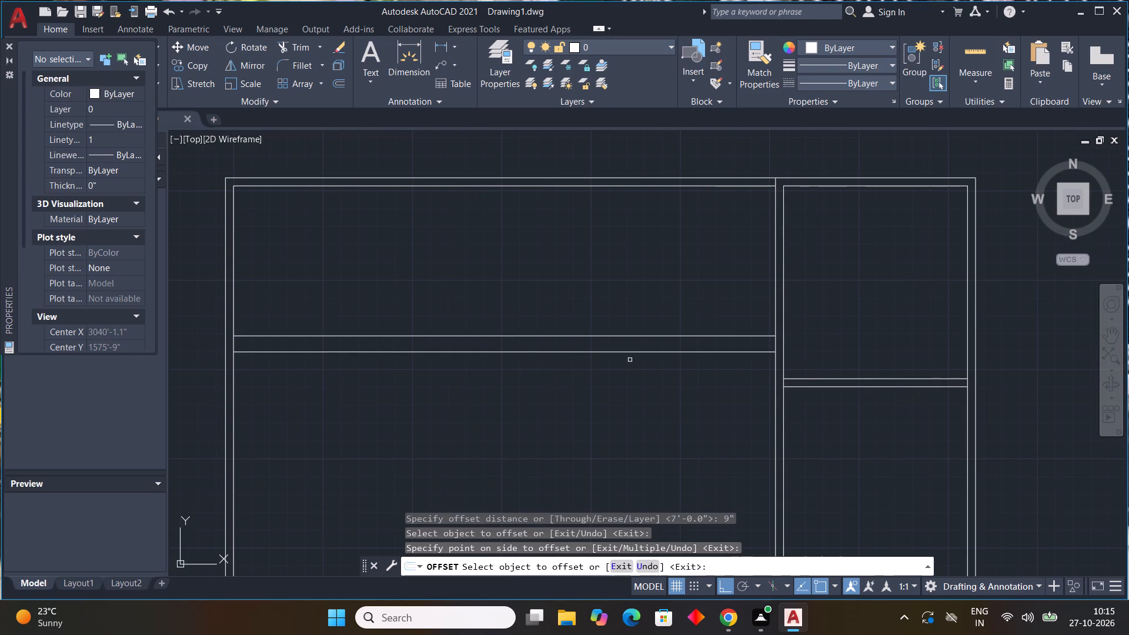
{"action": "key", "text": "Escape"}
{"action": "key", "text": "Escape"}
{"action": "key", "text": "Escape"}
{"action": "key", "text": "Escape"}
Offset the inner line of the right wall 5'0" to the left, into the right-hand bay.
{"action": "middle_click_drag", "start_coordinate": [817, 350], "coordinate": [753, 360]}
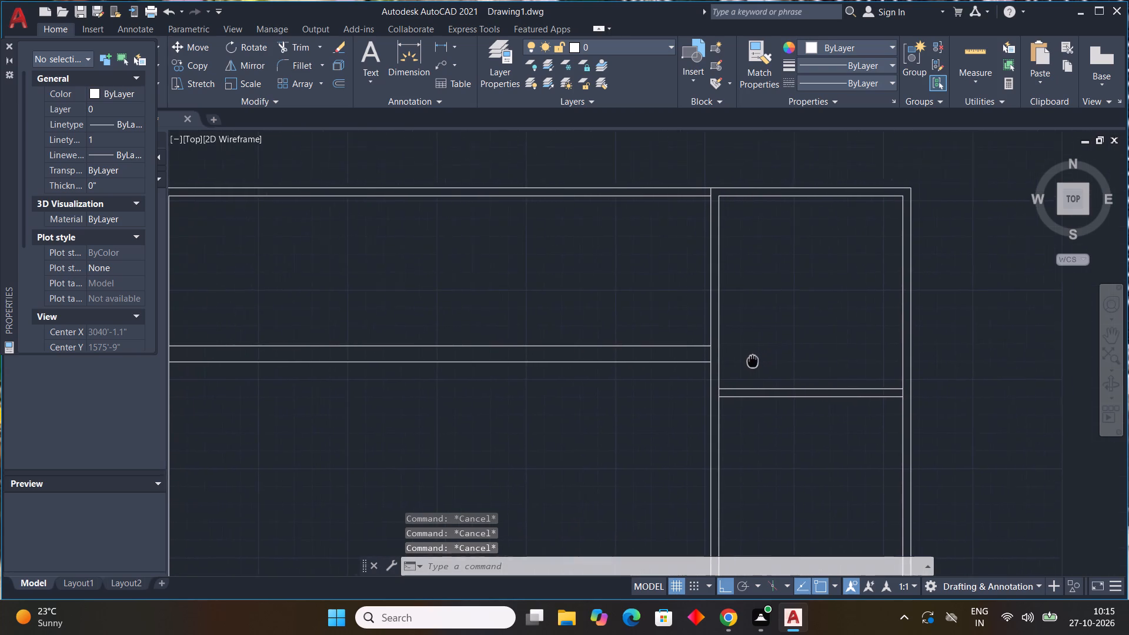
{"action": "middle_click_drag", "start_coordinate": [753, 360], "coordinate": [678, 338]}
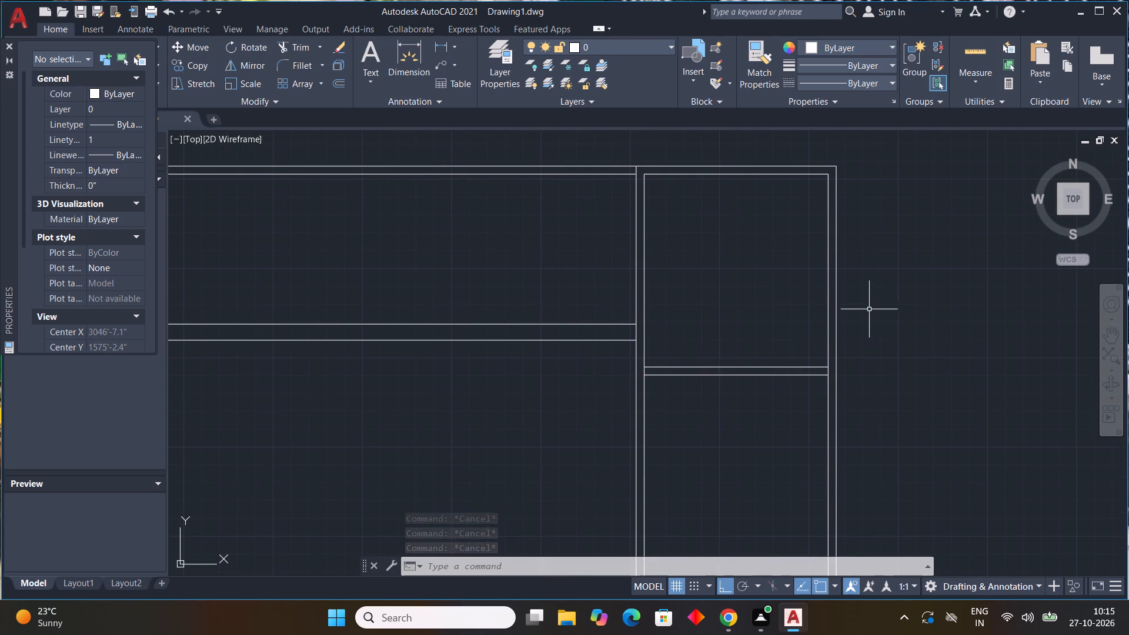
{"action": "scroll", "coordinate": [867, 309], "scroll_direction": "down", "scroll_amount": 2}
{"action": "middle_click_drag", "start_coordinate": [909, 326], "coordinate": [875, 335]}
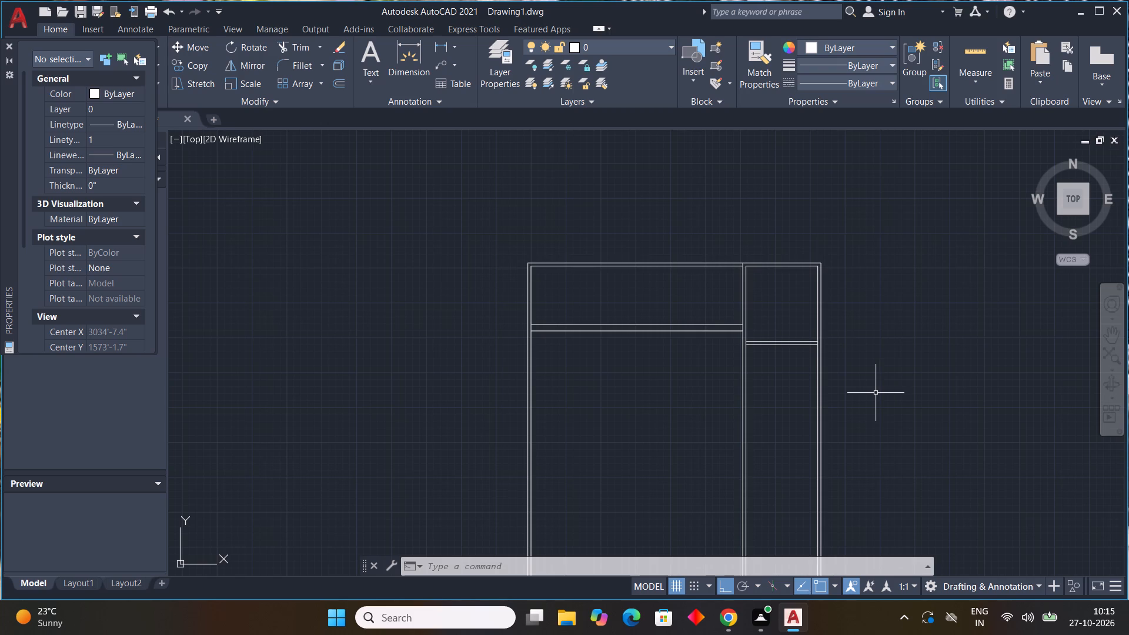
{"action": "type", "text": "off"}
{"action": "key", "text": "space"}
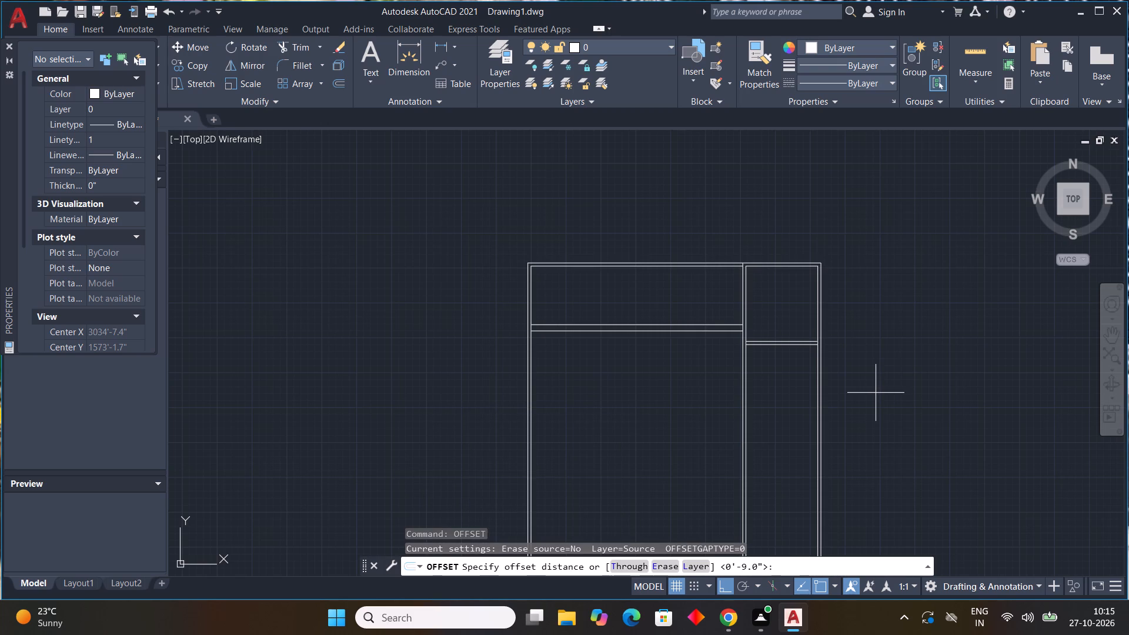
{"action": "type", "text": "5'"}
{"action": "type", "text": "0\""}
{"action": "key", "text": "Return"}
{"action": "scroll", "coordinate": [813, 360], "scroll_direction": "down", "scroll_amount": 1}
{"action": "middle_click_drag", "start_coordinate": [865, 400], "coordinate": [825, 375]}
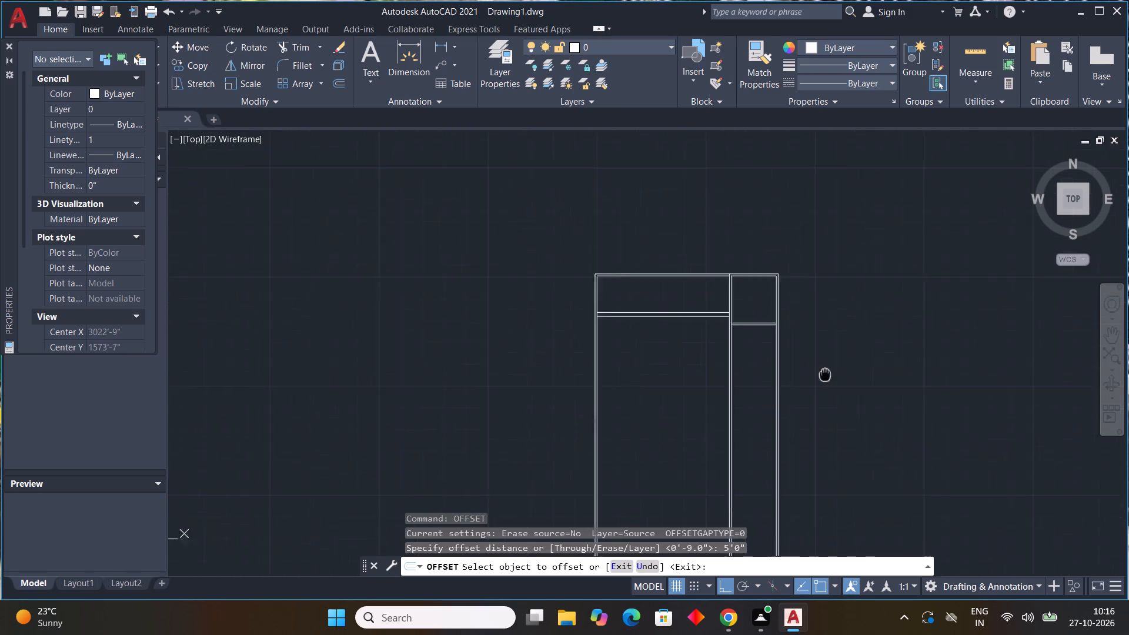
{"action": "middle_click_drag", "start_coordinate": [825, 375], "coordinate": [784, 356]}
{"action": "scroll", "coordinate": [738, 342], "scroll_direction": "up", "scroll_amount": 3}
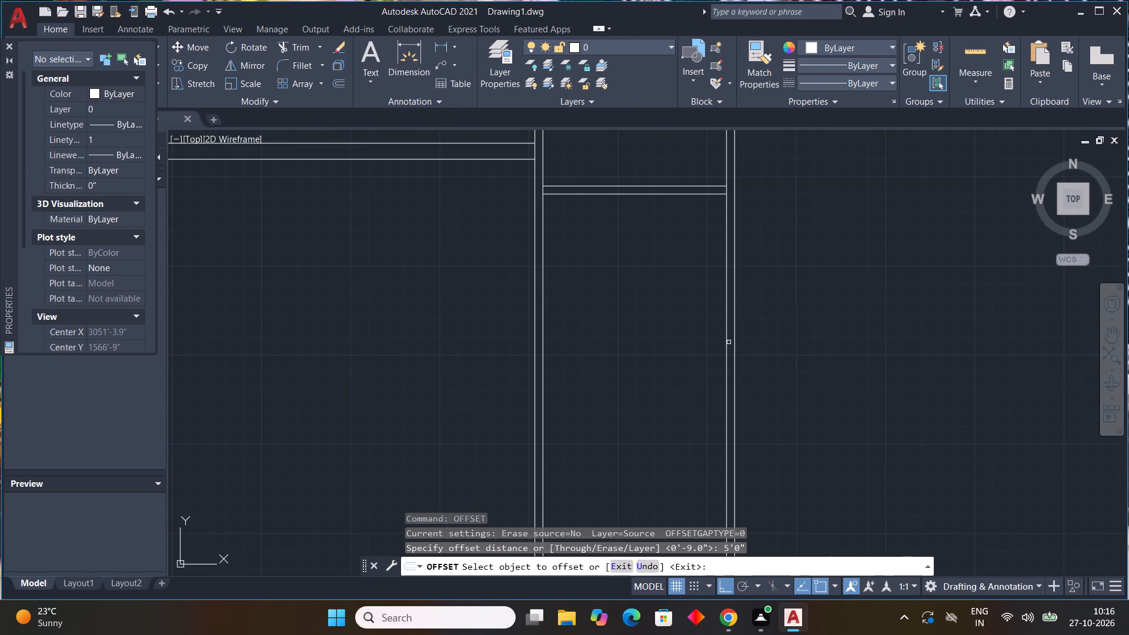
{"action": "left_click", "coordinate": [727, 342]}
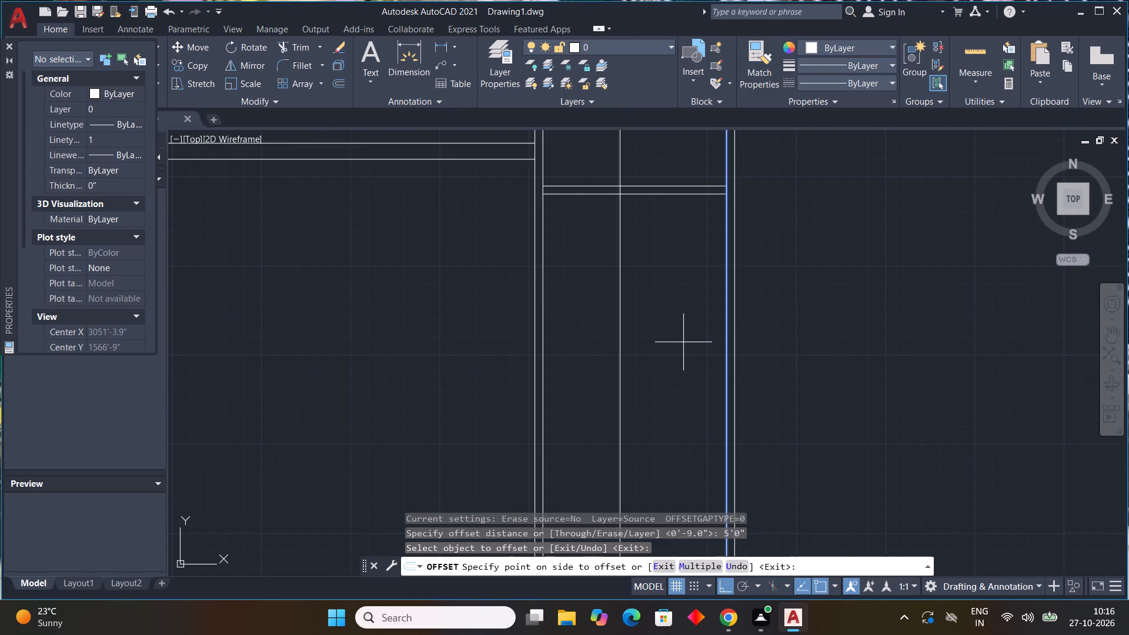
{"action": "left_click", "coordinate": [683, 342]}
{"action": "scroll", "coordinate": [694, 335], "scroll_direction": "down", "scroll_amount": 2}
{"action": "middle_click_drag", "start_coordinate": [694, 335], "coordinate": [684, 372]}
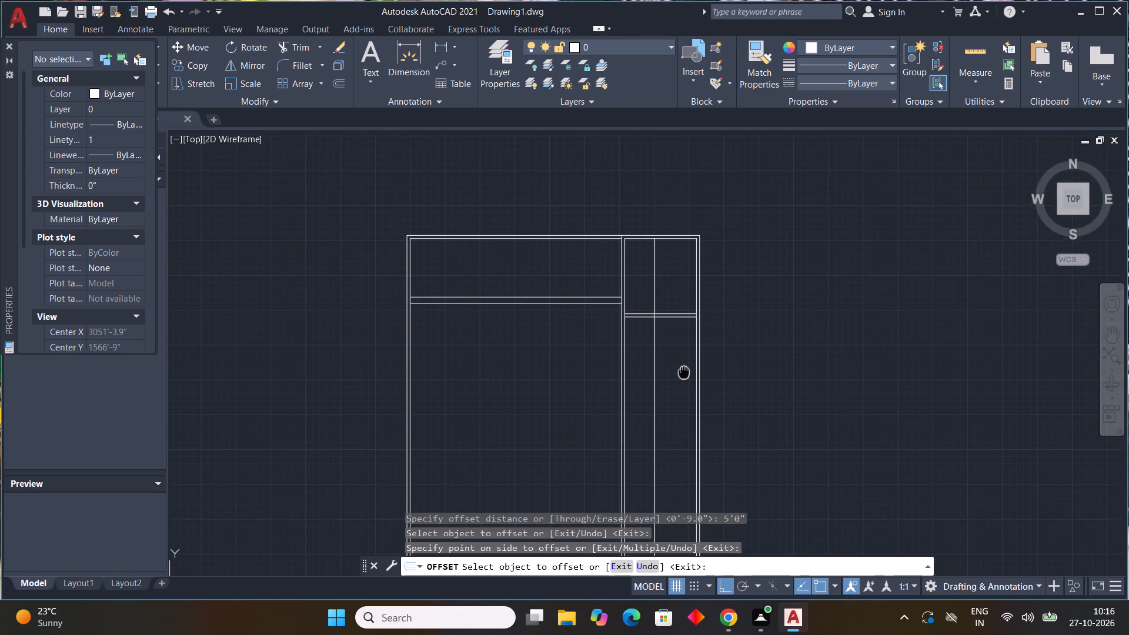
{"action": "middle_click_drag", "start_coordinate": [684, 372], "coordinate": [663, 374]}
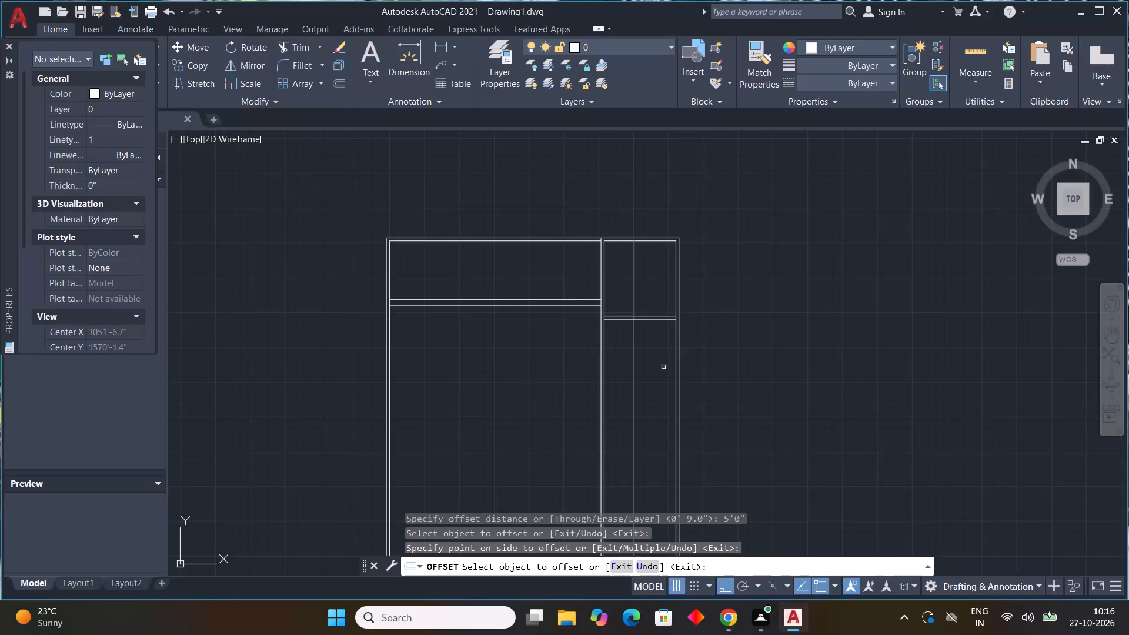
{"action": "key", "text": "Escape"}
Offset the new vertical line in the right-hand bay 4.5" toward the wide left section to give the partition its thickness.
{"action": "key", "text": "space"}
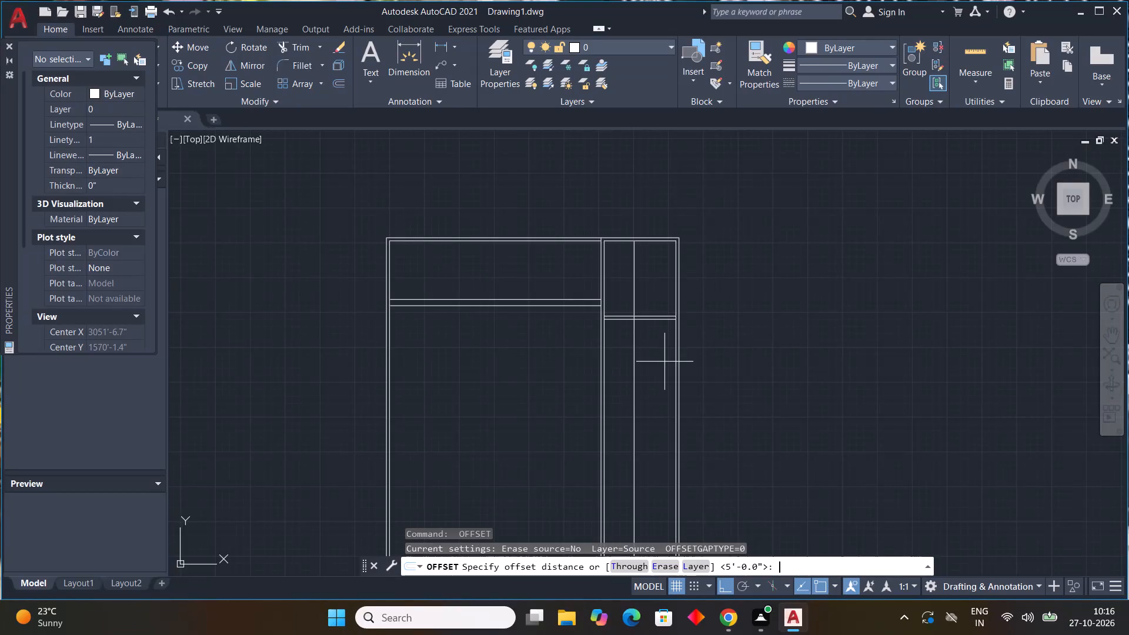
{"action": "type", "text": "4.5\""}
{"action": "key", "text": "Return"}
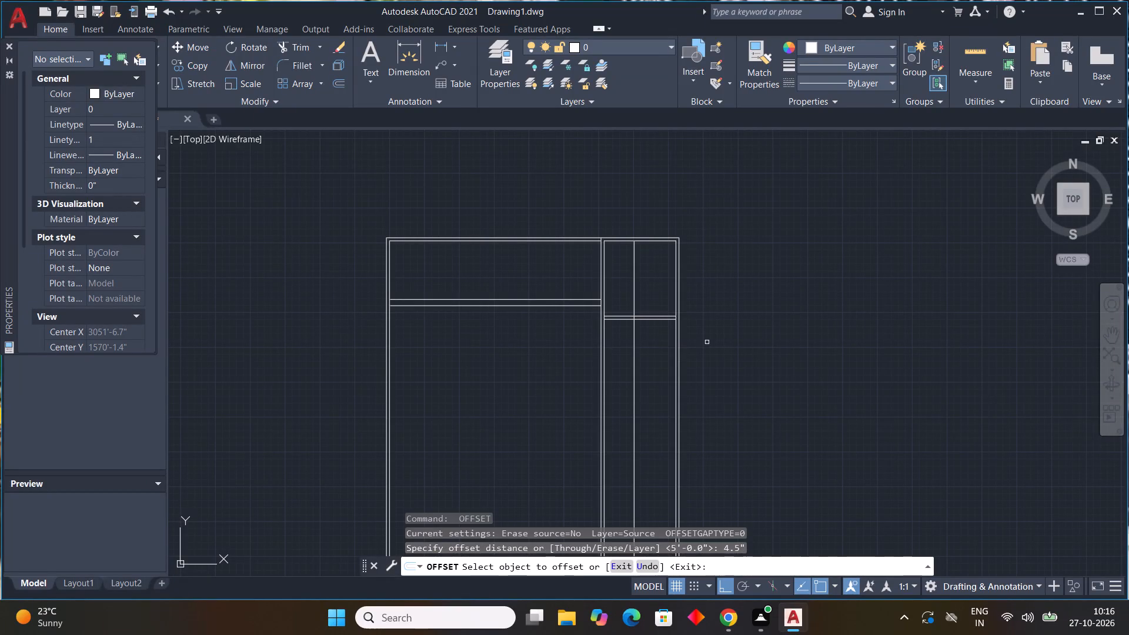
{"action": "left_click", "coordinate": [637, 358]}
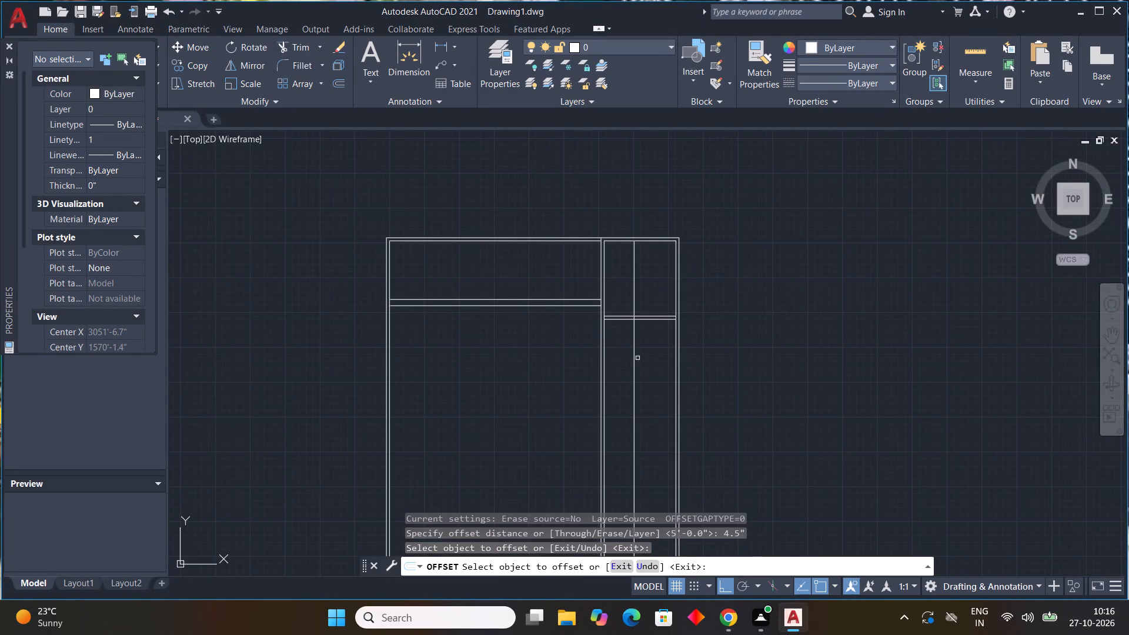
{"action": "left_click", "coordinate": [633, 360]}
{"action": "left_click", "coordinate": [619, 362]}
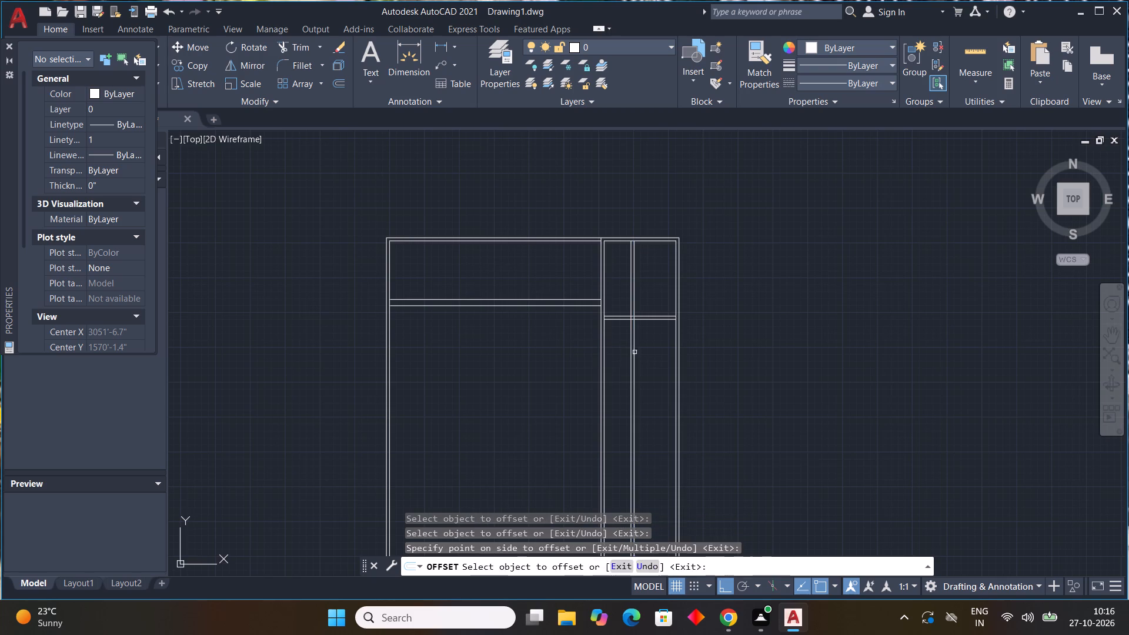
{"action": "key", "text": "Escape"}
{"action": "key", "text": "Escape"}
Draw a horizontal line from the end of the 9" wall's lower line across to the new vertical partition's nearer line.
{"action": "middle_click_drag", "start_coordinate": [676, 342], "coordinate": [653, 379]}
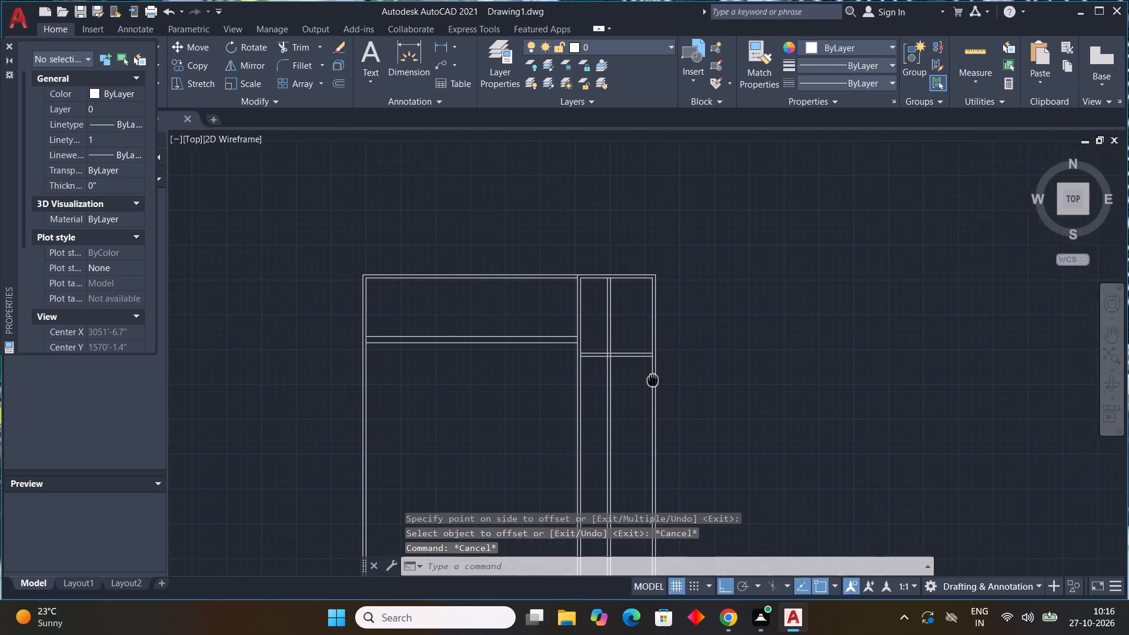
{"action": "middle_click_drag", "start_coordinate": [653, 379], "coordinate": [626, 393]}
{"action": "middle_click", "coordinate": [623, 393]}
{"action": "key", "text": "l"}
{"action": "key", "text": "space"}
{"action": "scroll", "coordinate": [567, 370], "scroll_direction": "up", "scroll_amount": 1}
{"action": "middle_click_drag", "start_coordinate": [571, 373], "coordinate": [586, 380]}
{"action": "scroll", "coordinate": [587, 376], "scroll_direction": "up", "scroll_amount": 3}
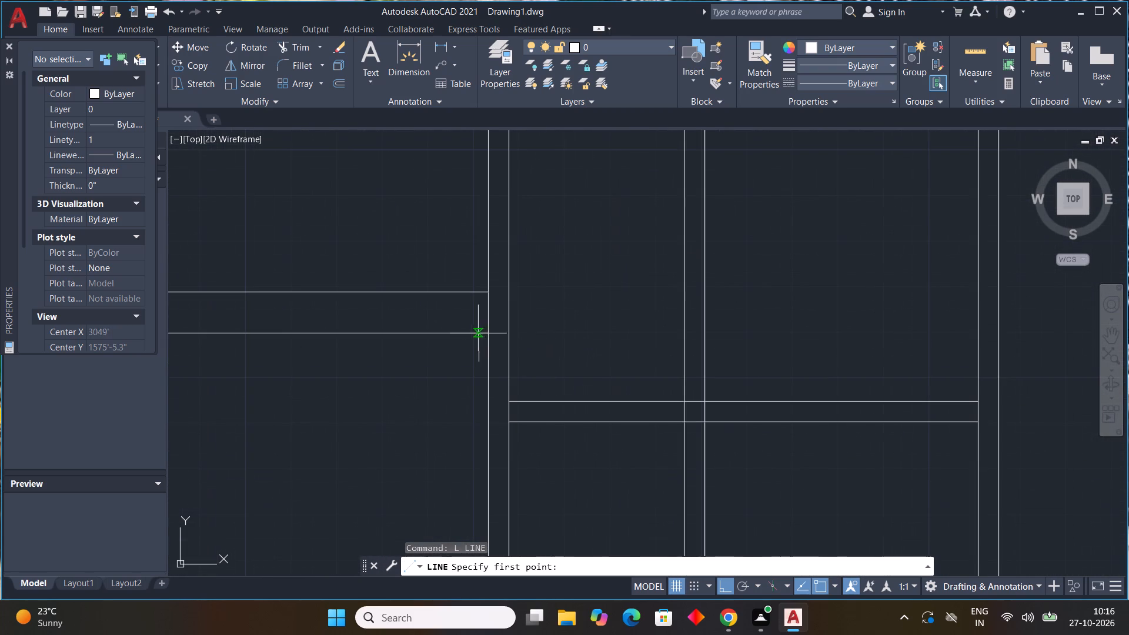
{"action": "left_click", "coordinate": [490, 333]}
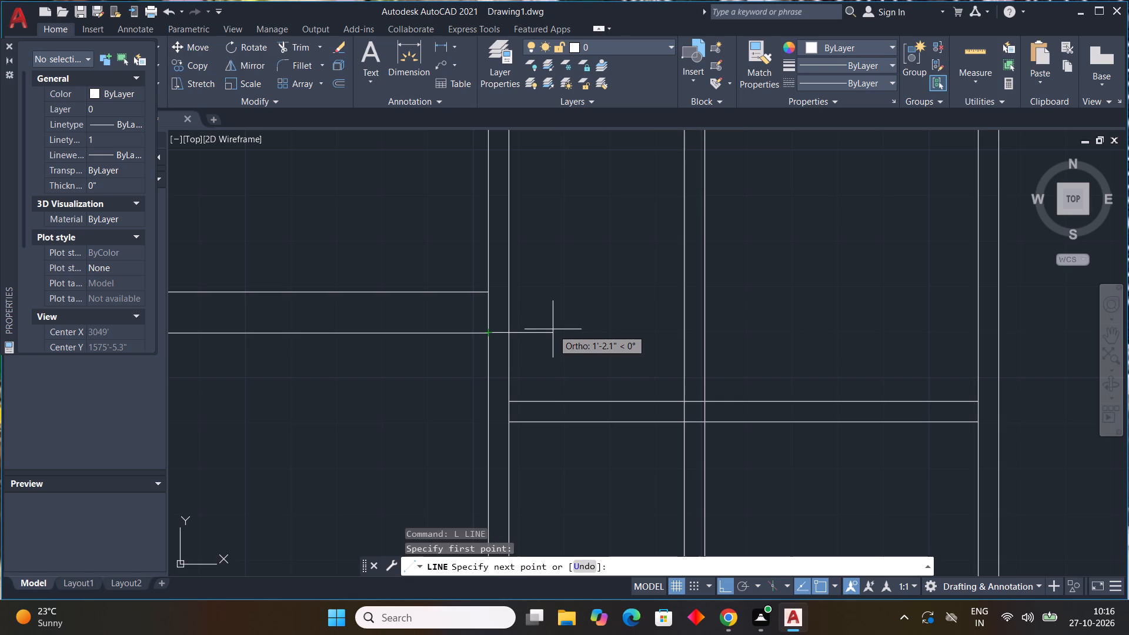
{"action": "left_click", "coordinate": [688, 329]}
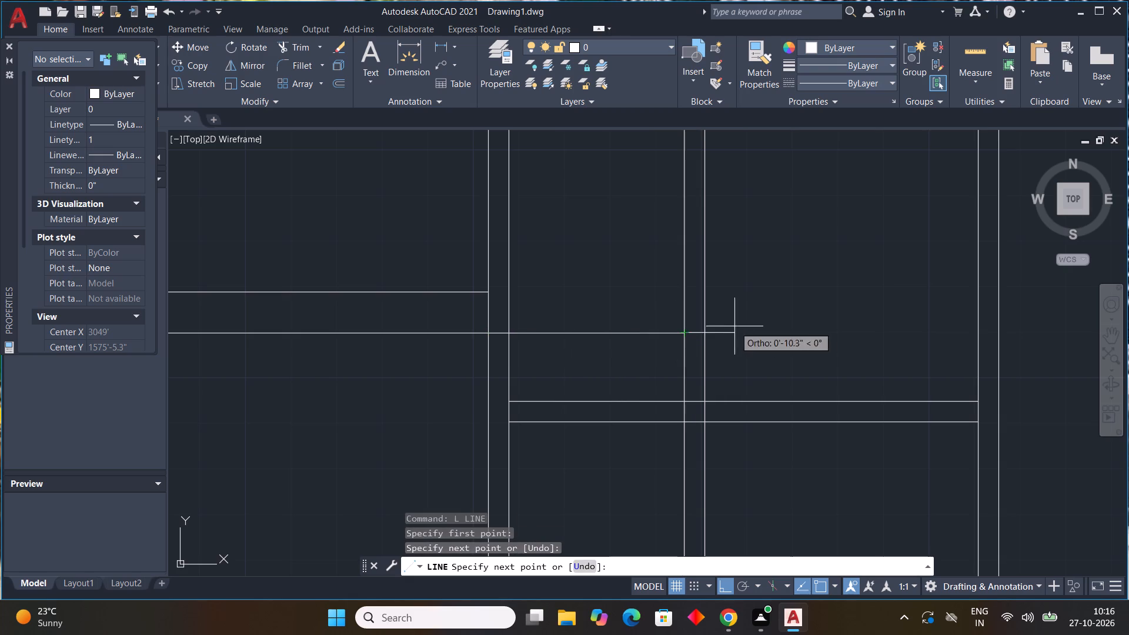
{"action": "key", "text": "Escape"}
Offset the connecting horizontal line 4.5" upward to form a short wall.
{"action": "key", "text": "grave"}
{"action": "type", "text": "off 4"}
{"action": "type", "text": ".5\""}
{"action": "key", "text": "Return"}
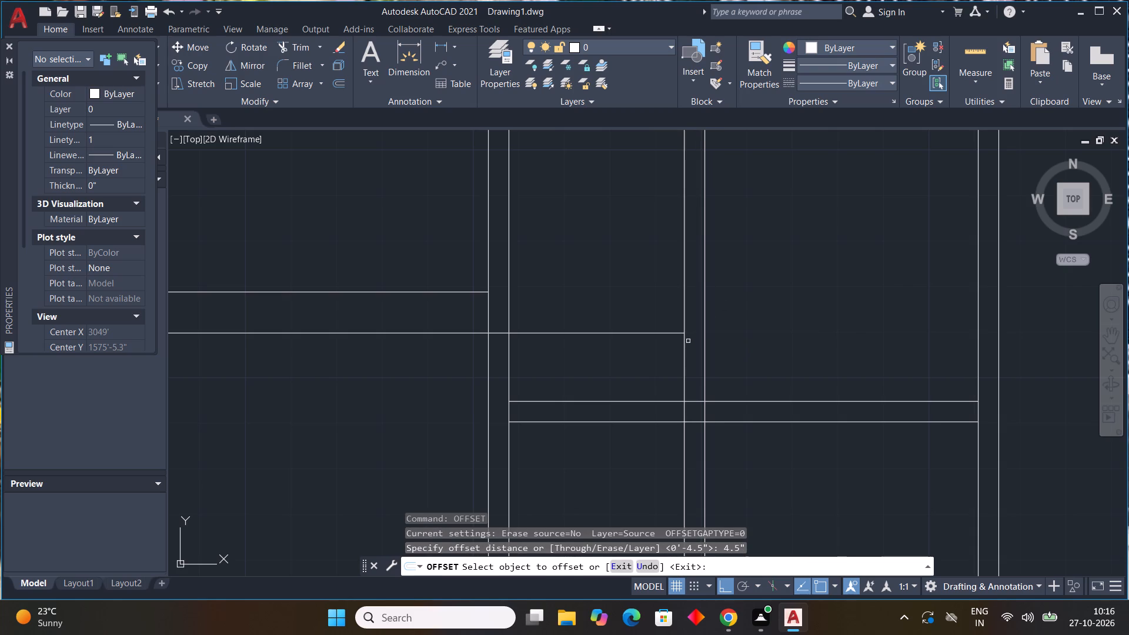
{"action": "left_click_drag", "start_coordinate": [673, 333], "coordinate": [670, 320]}
{"action": "left_click", "coordinate": [656, 295]}
{"action": "key", "text": "Escape"}
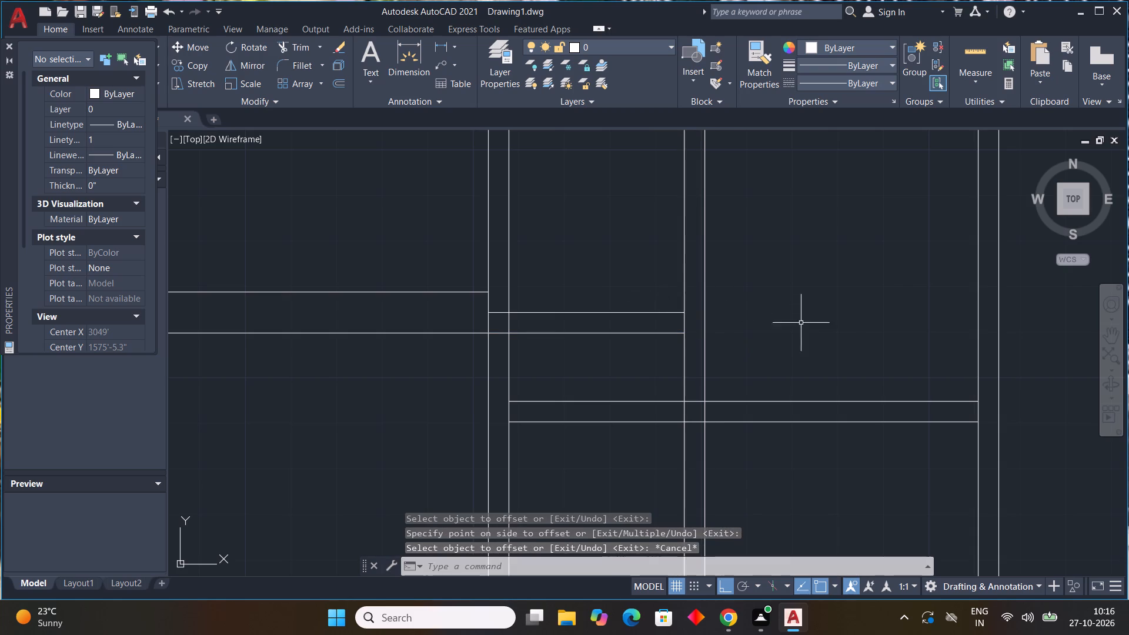
Draw a short horizontal line extending the short wall's upper line to the far line of the new vertical partition.
{"action": "key", "text": "l"}
{"action": "key", "text": "space"}
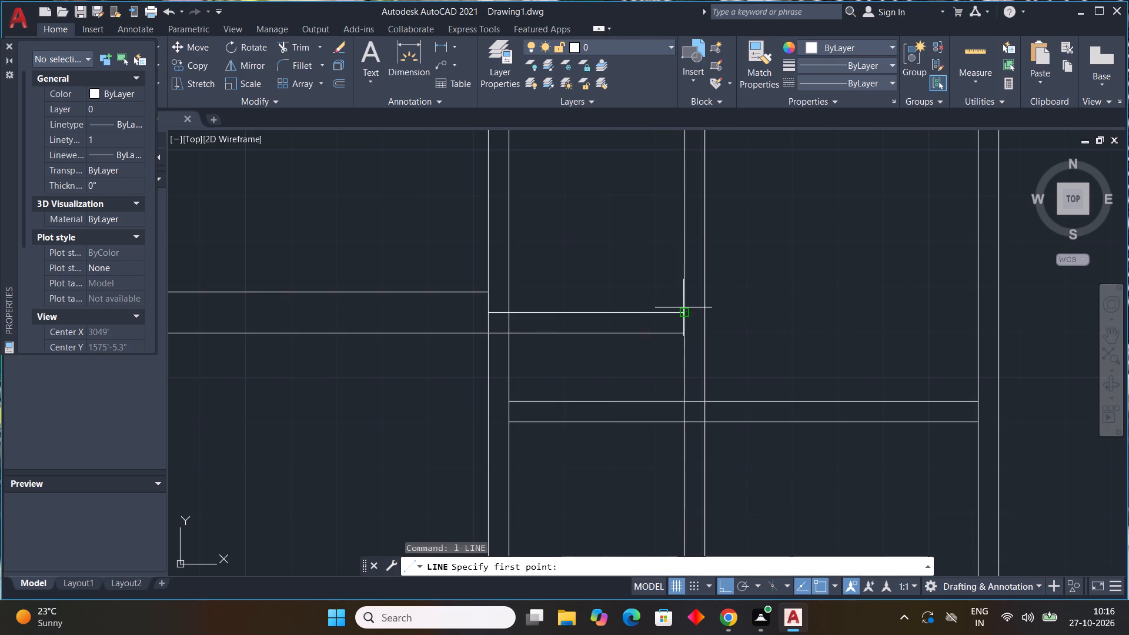
{"action": "left_click", "coordinate": [683, 308]}
{"action": "left_click", "coordinate": [709, 312]}
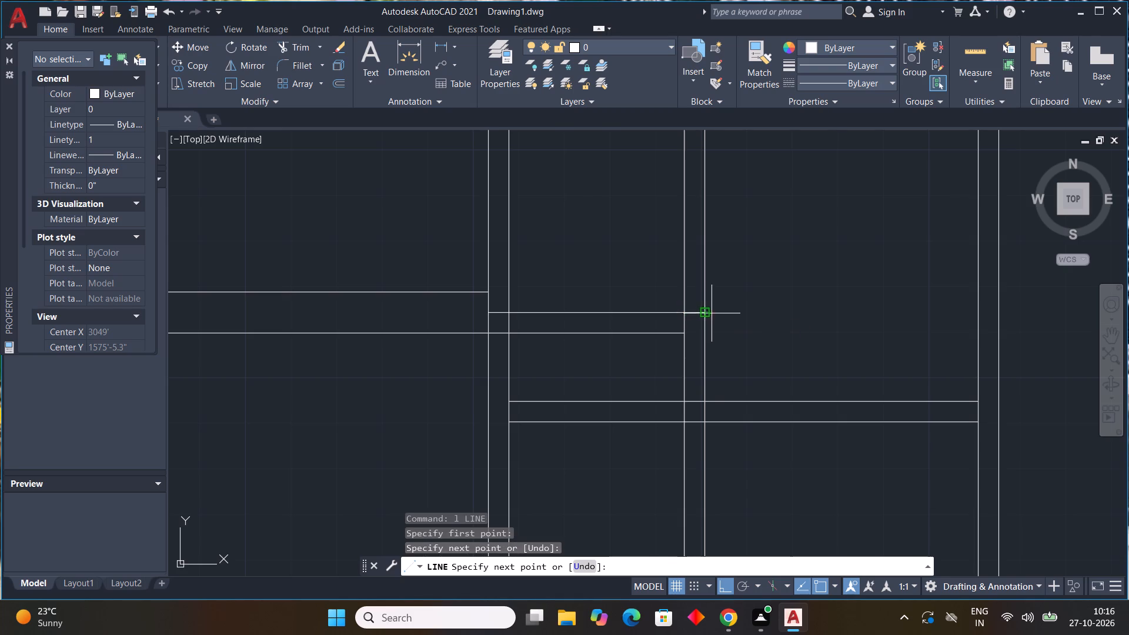
{"action": "key", "text": "Escape"}
Draw two short vertical jamb lines across the short wall, one near each end, to mark a door opening.
{"action": "type", "text": "l"}
{"action": "key", "text": "space"}
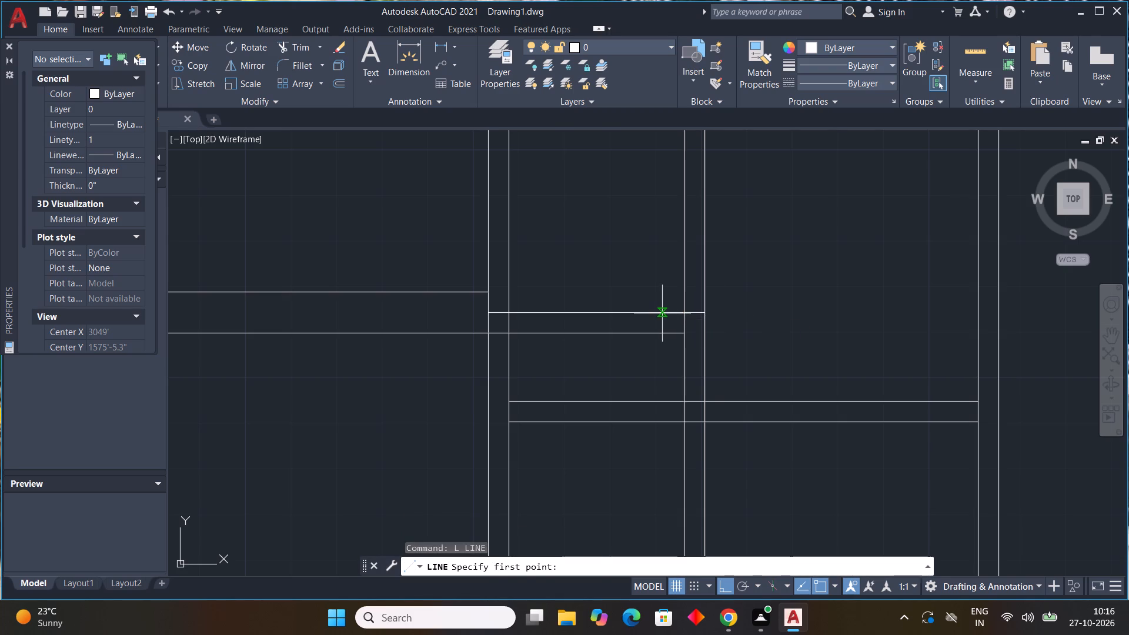
{"action": "left_click", "coordinate": [662, 313]}
{"action": "left_click", "coordinate": [665, 332]}
{"action": "key", "text": "Escape"}
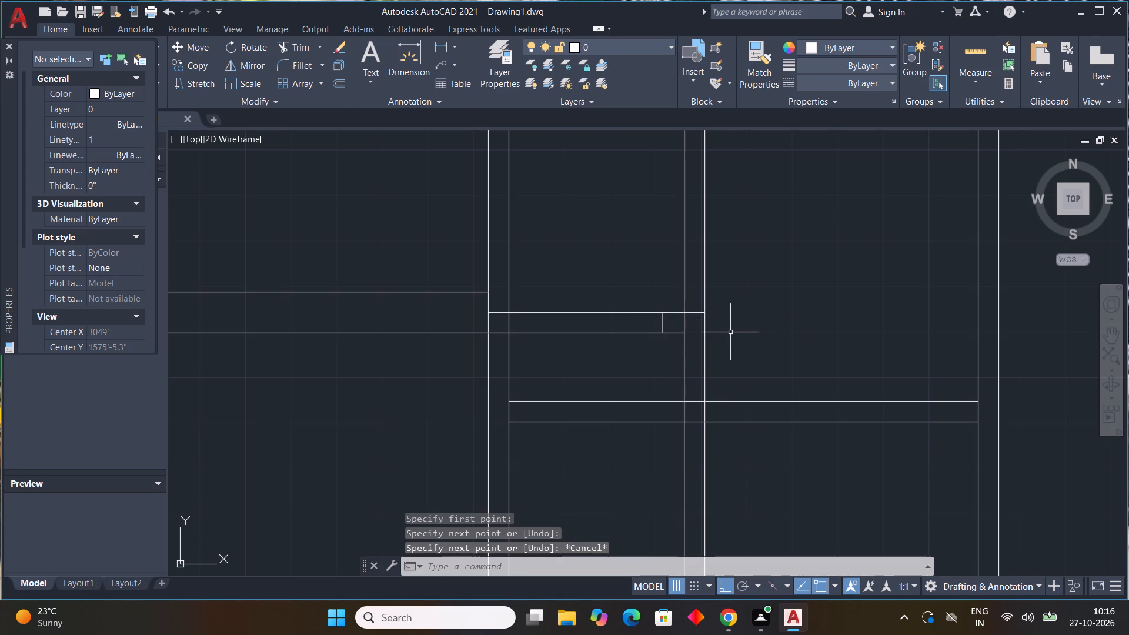
{"action": "key", "text": "space"}
{"action": "left_click_drag", "start_coordinate": [529, 309], "coordinate": [529, 322]}
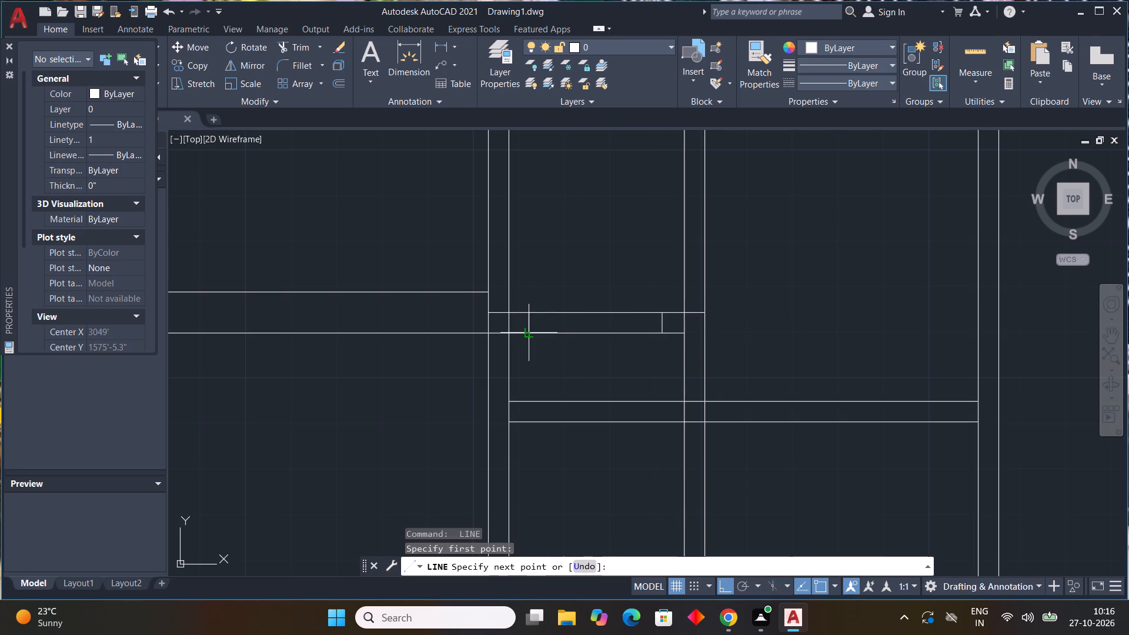
{"action": "left_click", "coordinate": [530, 330]}
{"action": "key", "text": "Escape"}
Trim both lines of the new vertical partition above the short wall and clean up their shared corner.
{"action": "scroll", "coordinate": [727, 350], "scroll_direction": "down", "scroll_amount": 2}
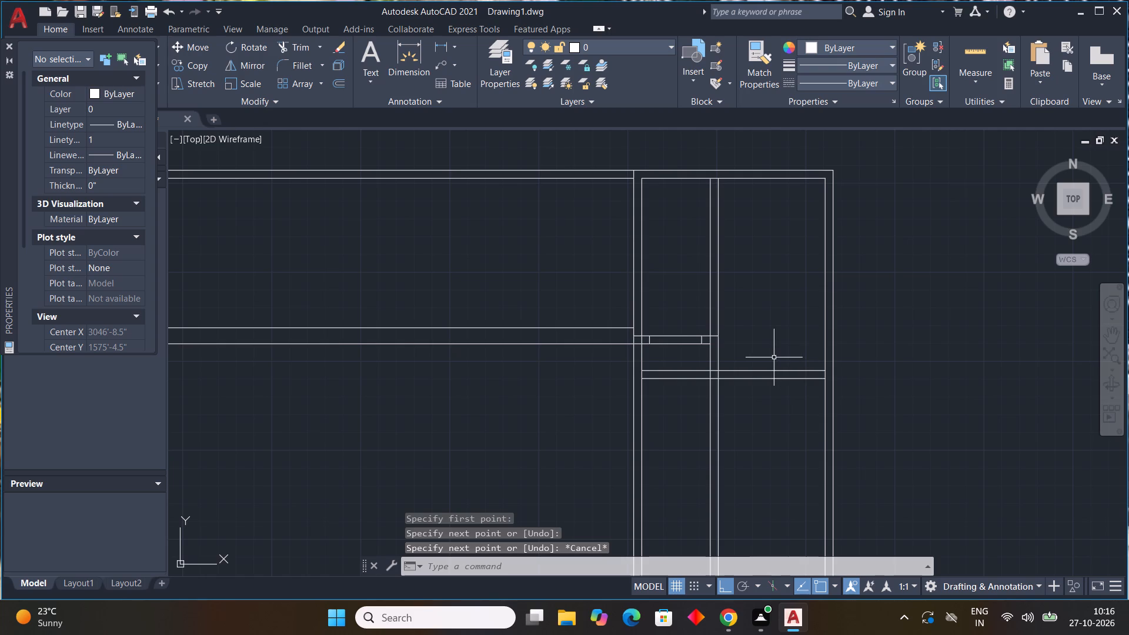
{"action": "type", "text": "tr"}
{"action": "key", "text": "space"}
{"action": "left_click_drag", "start_coordinate": [717, 276], "coordinate": [726, 276]}
{"action": "left_click_drag", "start_coordinate": [690, 288], "coordinate": [719, 282]}
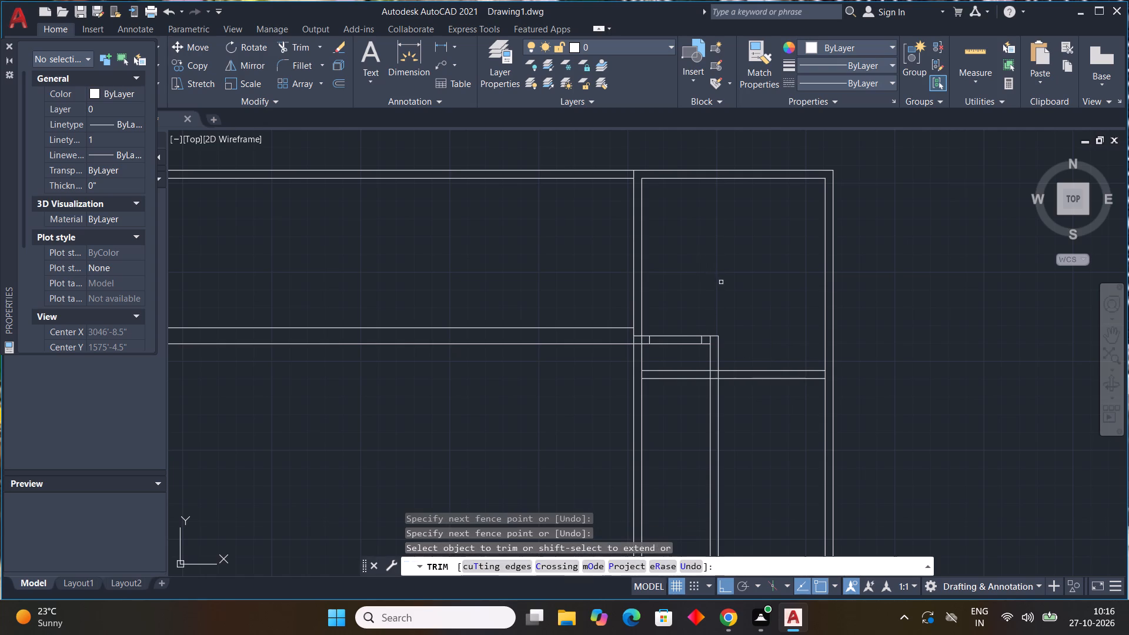
{"action": "scroll", "coordinate": [736, 343], "scroll_direction": "up", "scroll_amount": 2}
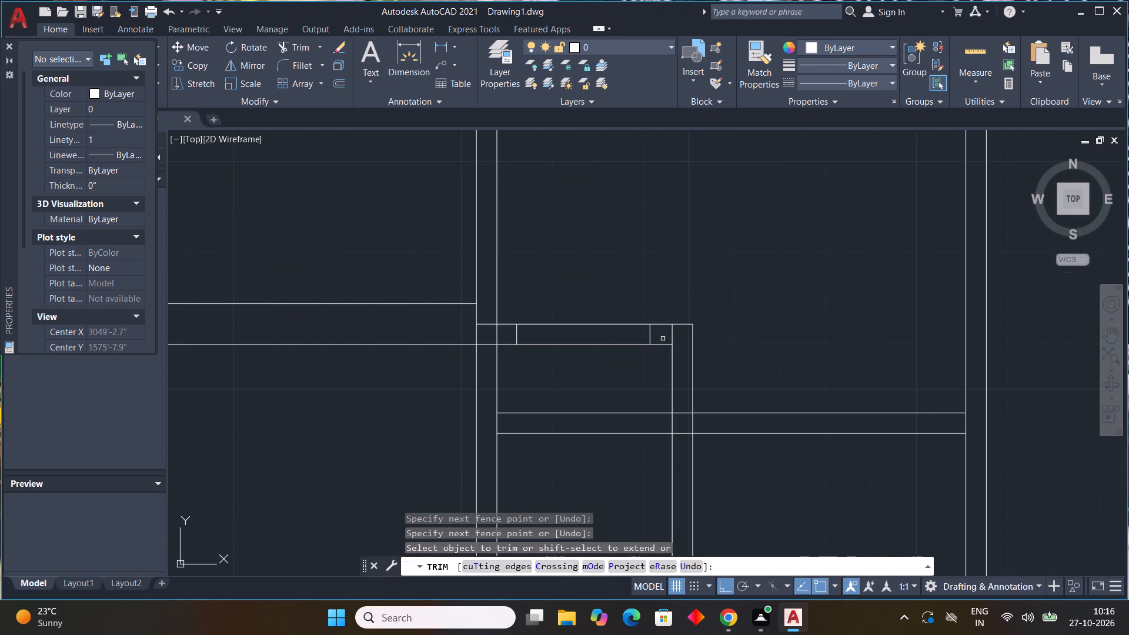
{"action": "left_click", "coordinate": [674, 336]}
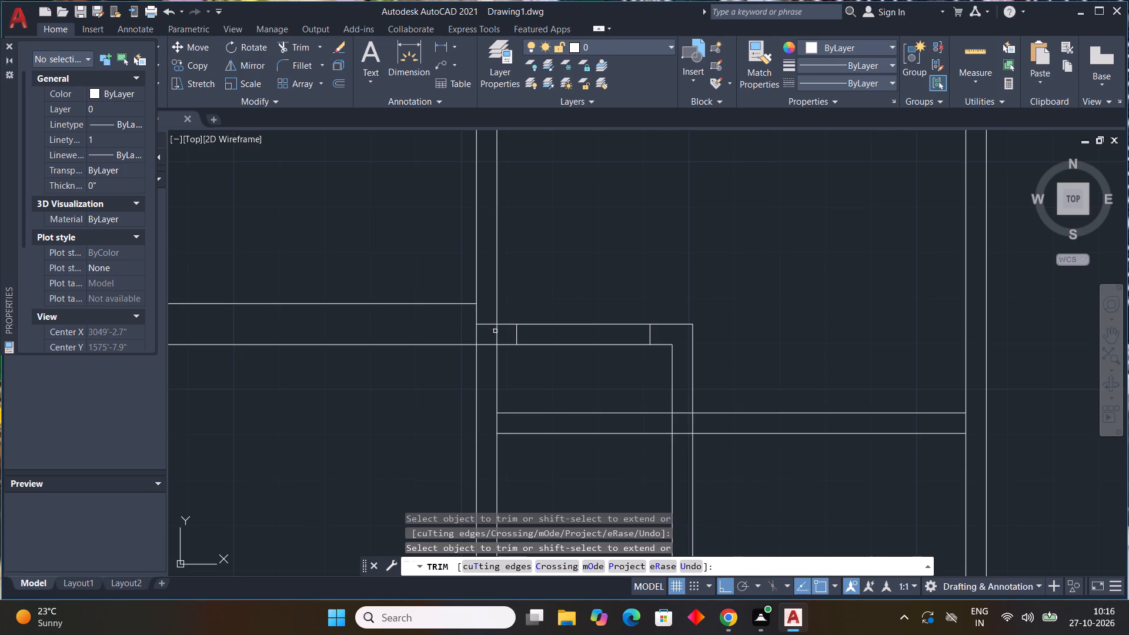
Trim away the bay's original left wall lines below the short wall, including the stretch beneath the horizontal partition.
{"action": "scroll", "coordinate": [495, 331], "scroll_direction": "down", "scroll_amount": 1}
{"action": "scroll", "coordinate": [520, 329], "scroll_direction": "up", "scroll_amount": 2}
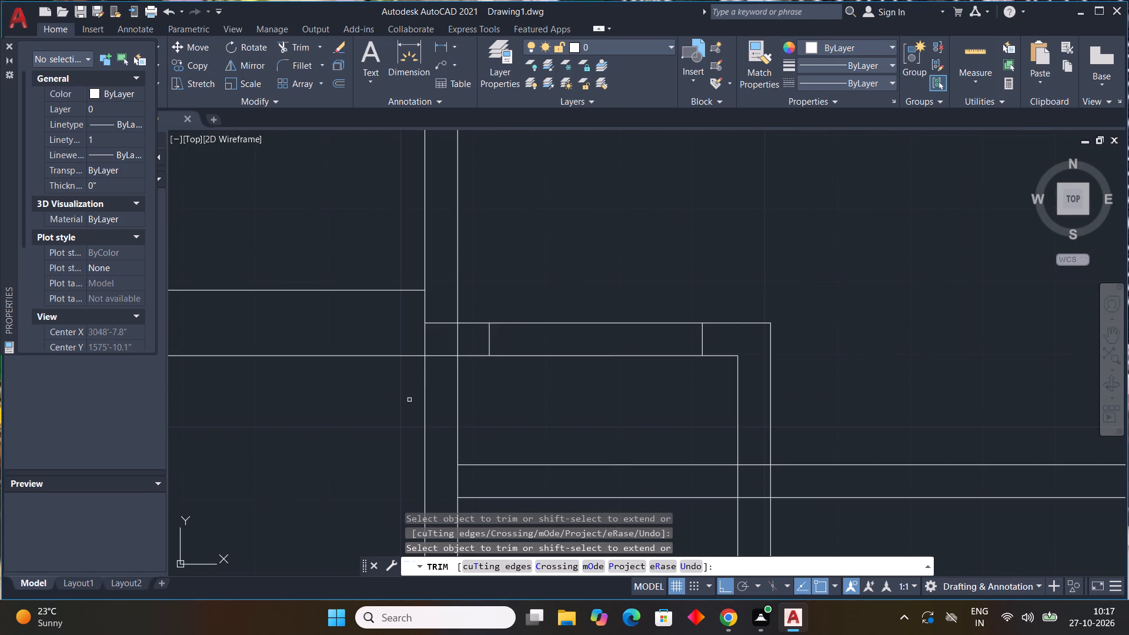
{"action": "scroll", "coordinate": [425, 399], "scroll_direction": "down", "scroll_amount": 3}
{"action": "left_click_drag", "start_coordinate": [416, 403], "coordinate": [452, 400]}
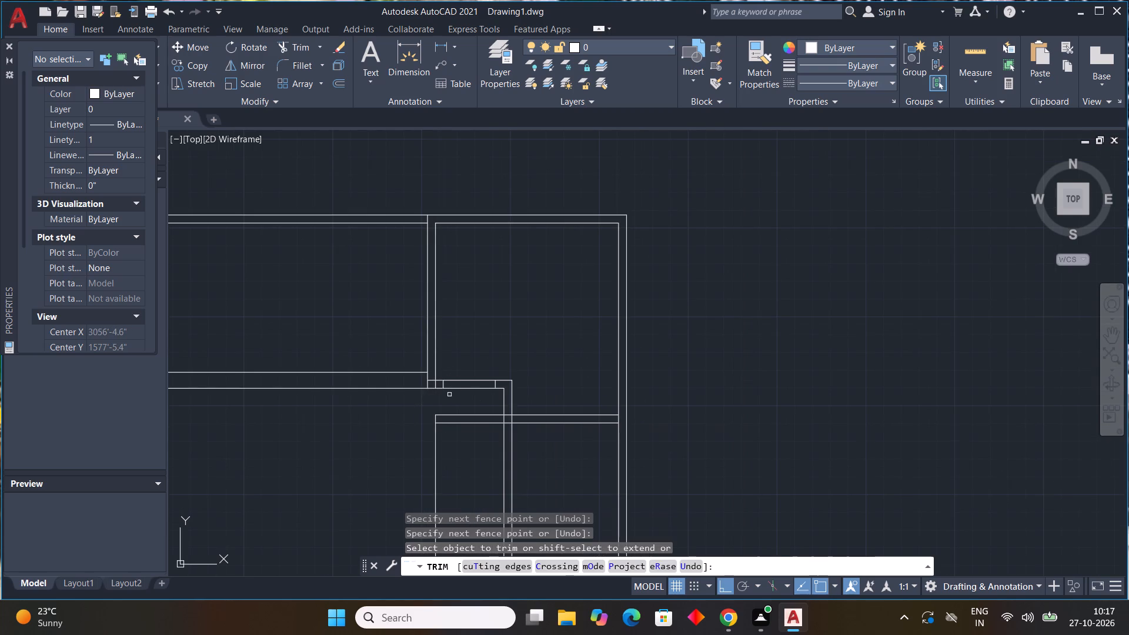
{"action": "scroll", "coordinate": [450, 397], "scroll_direction": "down", "scroll_amount": 3}
{"action": "middle_click_drag", "start_coordinate": [499, 423], "coordinate": [562, 386]}
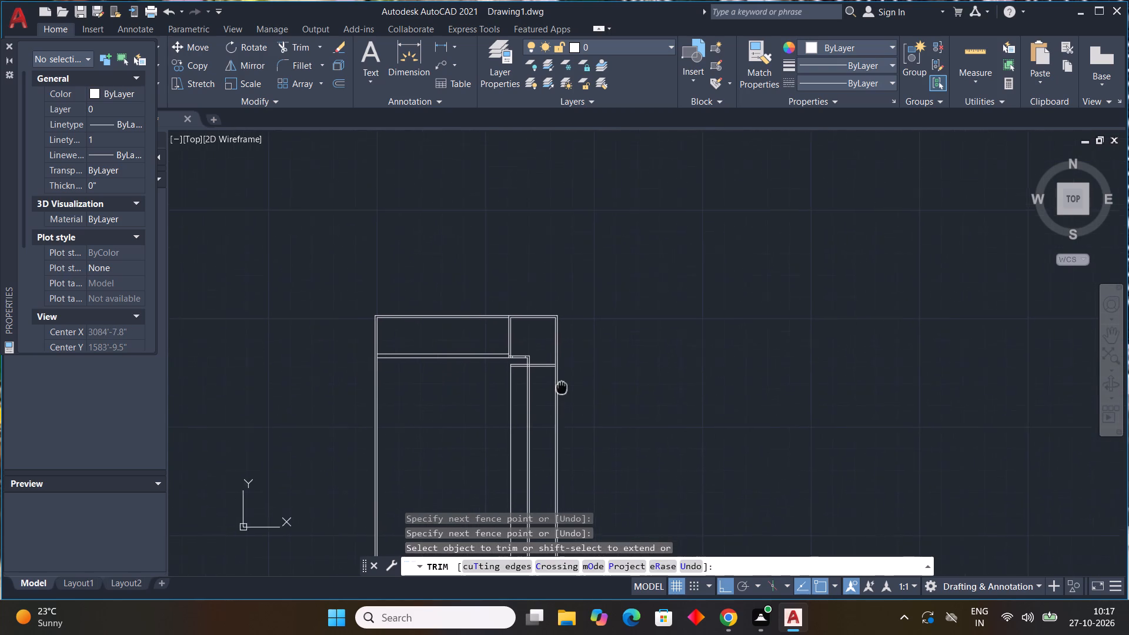
{"action": "middle_click_drag", "start_coordinate": [562, 386], "coordinate": [564, 377]}
{"action": "left_click_drag", "start_coordinate": [522, 382], "coordinate": [509, 389]}
Trim the leftover segments where the 9" wall and the bay's upper left wall meet the short wall.
{"action": "scroll", "coordinate": [519, 347], "scroll_direction": "up", "scroll_amount": 1}
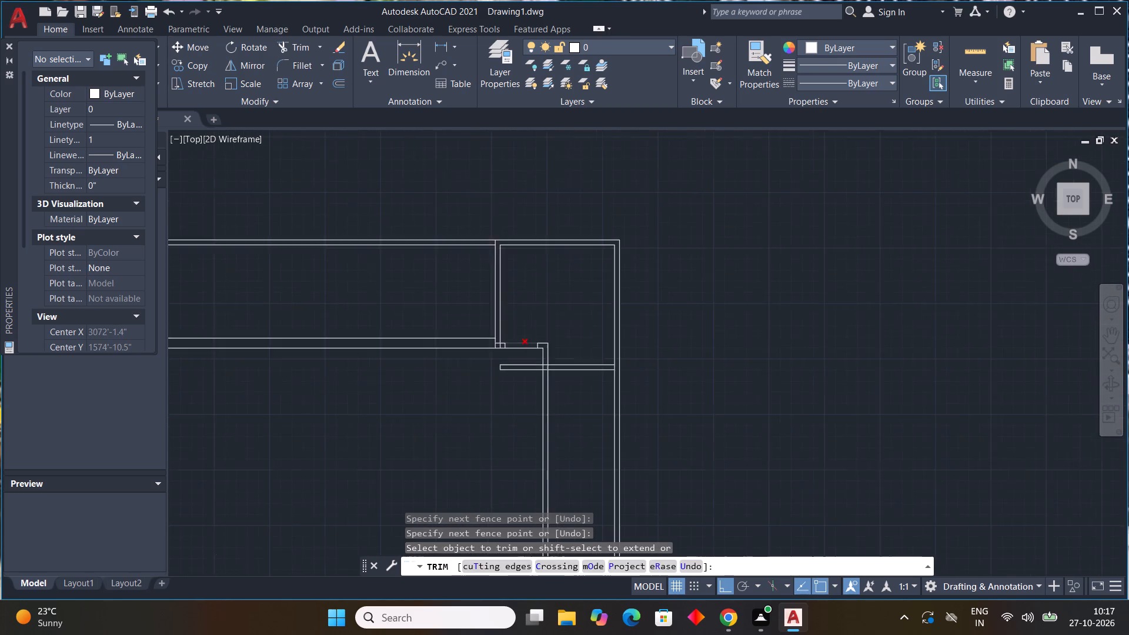
{"action": "scroll", "coordinate": [519, 347], "scroll_direction": "up", "scroll_amount": 2}
{"action": "middle_click_drag", "start_coordinate": [520, 350], "coordinate": [534, 402]}
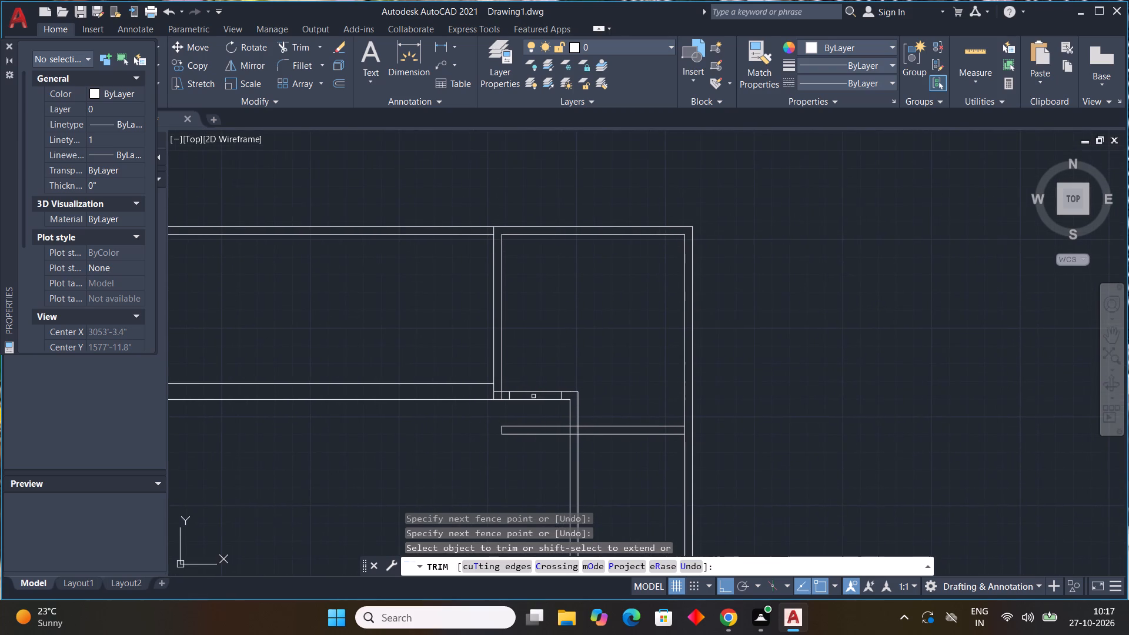
{"action": "scroll", "coordinate": [533, 396], "scroll_direction": "up", "scroll_amount": 1}
{"action": "scroll", "coordinate": [481, 397], "scroll_direction": "up", "scroll_amount": 1}
{"action": "left_click", "coordinate": [483, 397]}
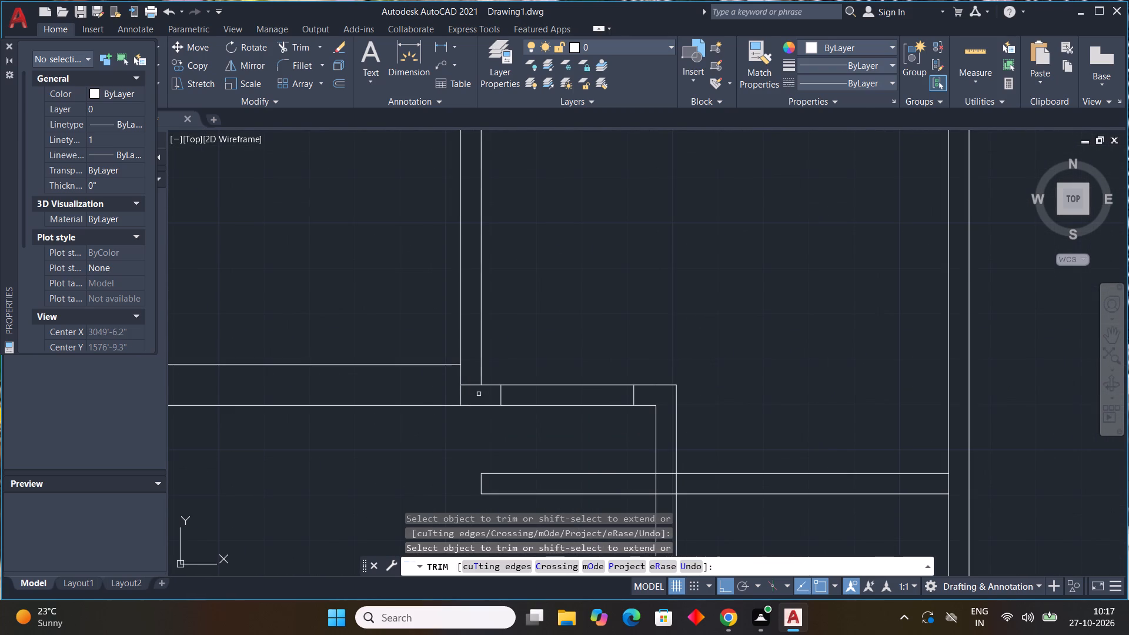
{"action": "left_click", "coordinate": [476, 386]}
{"action": "scroll", "coordinate": [482, 420], "scroll_direction": "down", "scroll_amount": 3}
{"action": "middle_click_drag", "start_coordinate": [506, 429], "coordinate": [537, 423]}
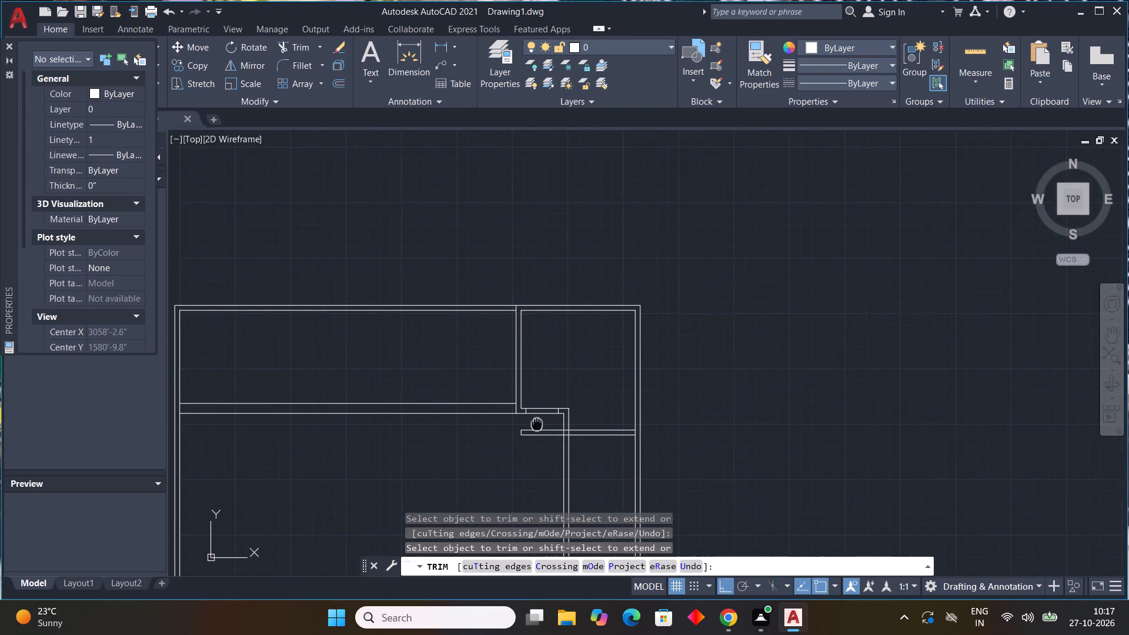
{"action": "middle_click_drag", "start_coordinate": [537, 423], "coordinate": [541, 421]}
{"action": "left_click", "coordinate": [520, 408]}
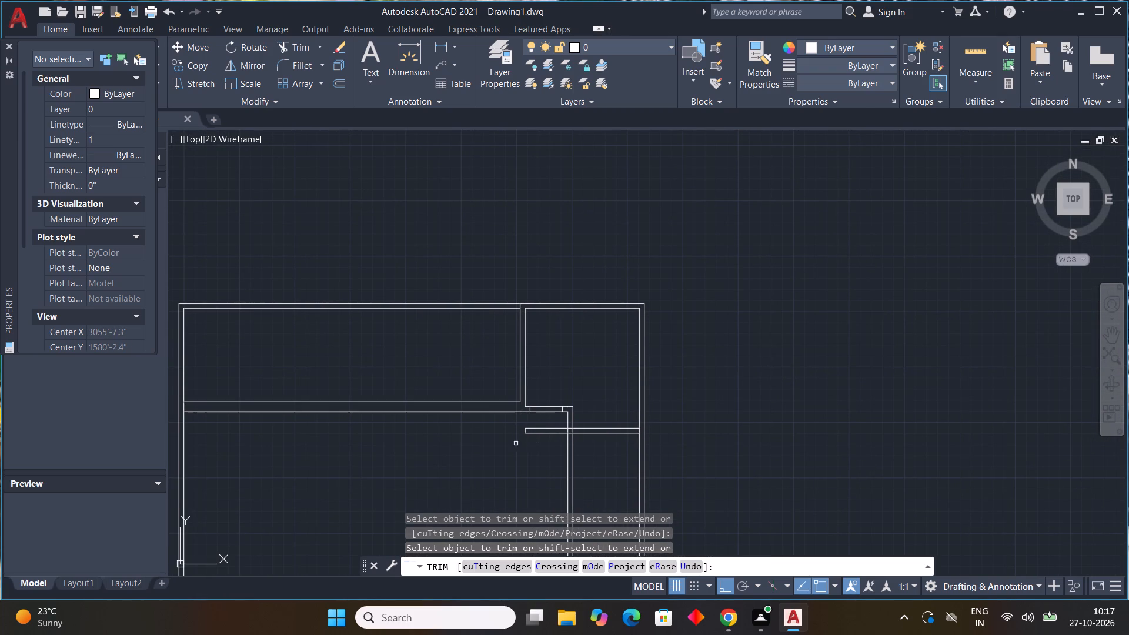
{"action": "middle_click_drag", "start_coordinate": [516, 443], "coordinate": [494, 417]}
{"action": "key", "text": "space"}
{"action": "key", "text": "space"}
{"action": "key", "text": "space"}
{"action": "key", "text": "space"}
{"action": "key", "text": "space"}
{"action": "key", "text": "space"}
{"action": "key", "text": "space"}
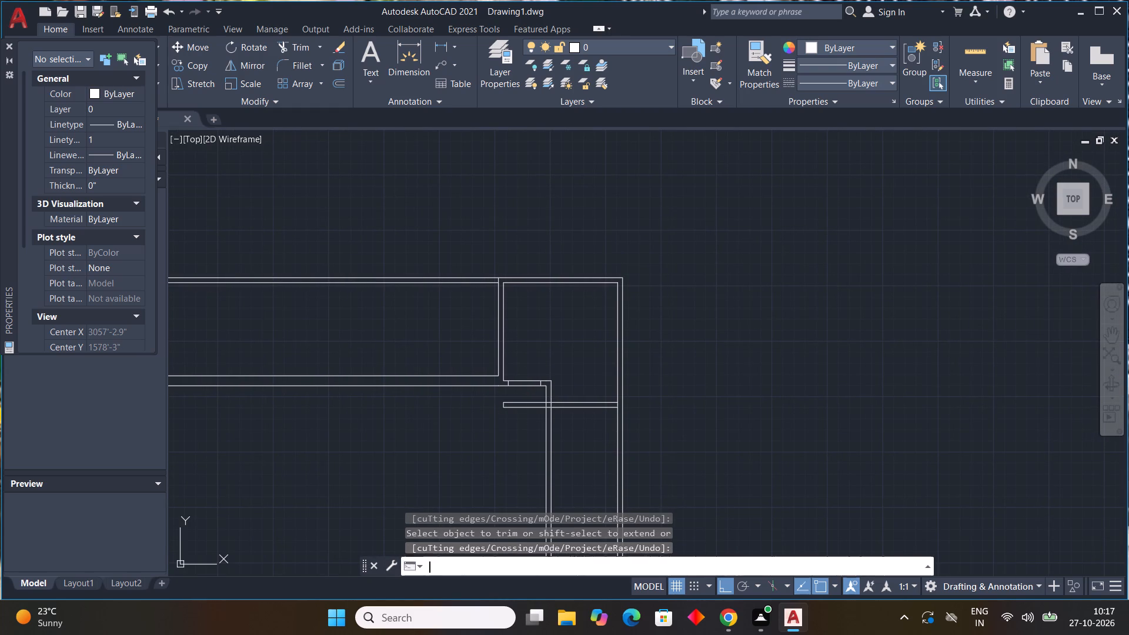
{"action": "key", "text": "Escape"}
{"action": "key", "text": "Escape"}
{"action": "key", "text": "Escape"}
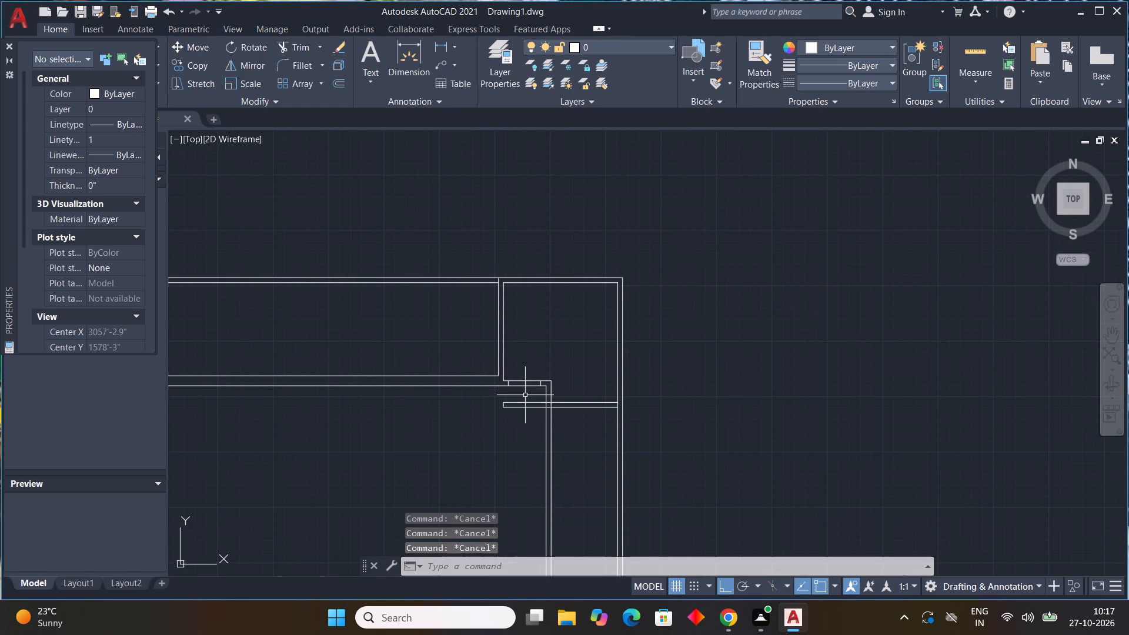
Trim off the part of the horizontal partition that projects left of the new vertical partition, including its end line.
{"action": "key", "text": "space"}
{"action": "left_click_drag", "start_coordinate": [527, 396], "coordinate": [522, 419]}
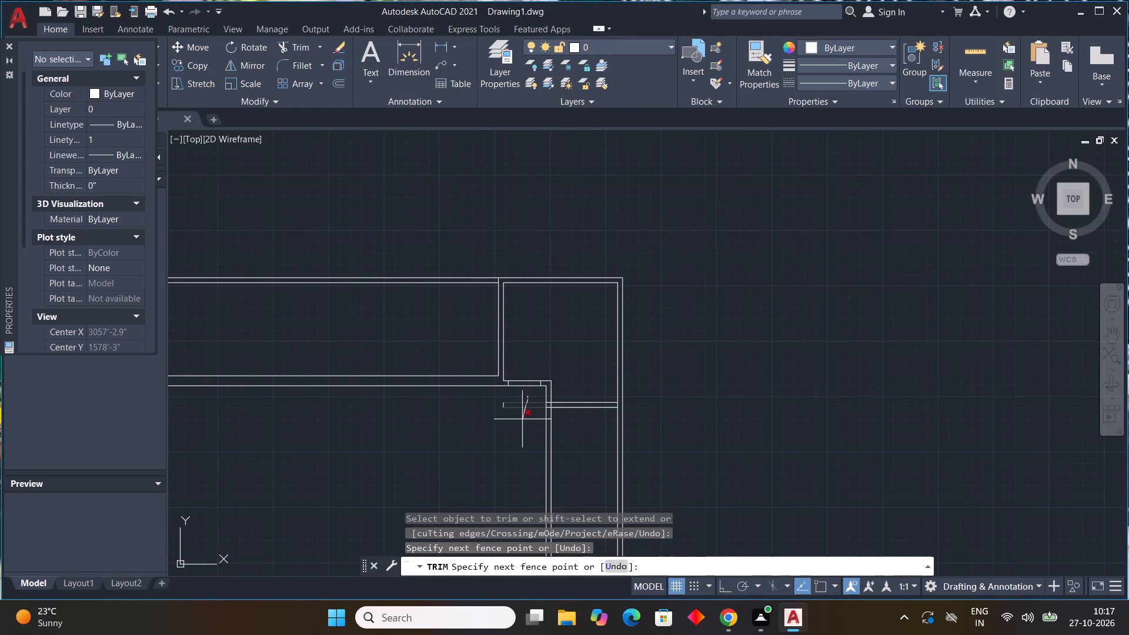
{"action": "left_click_drag", "start_coordinate": [522, 419], "coordinate": [505, 436]}
{"action": "left_click_drag", "start_coordinate": [509, 409], "coordinate": [475, 406]}
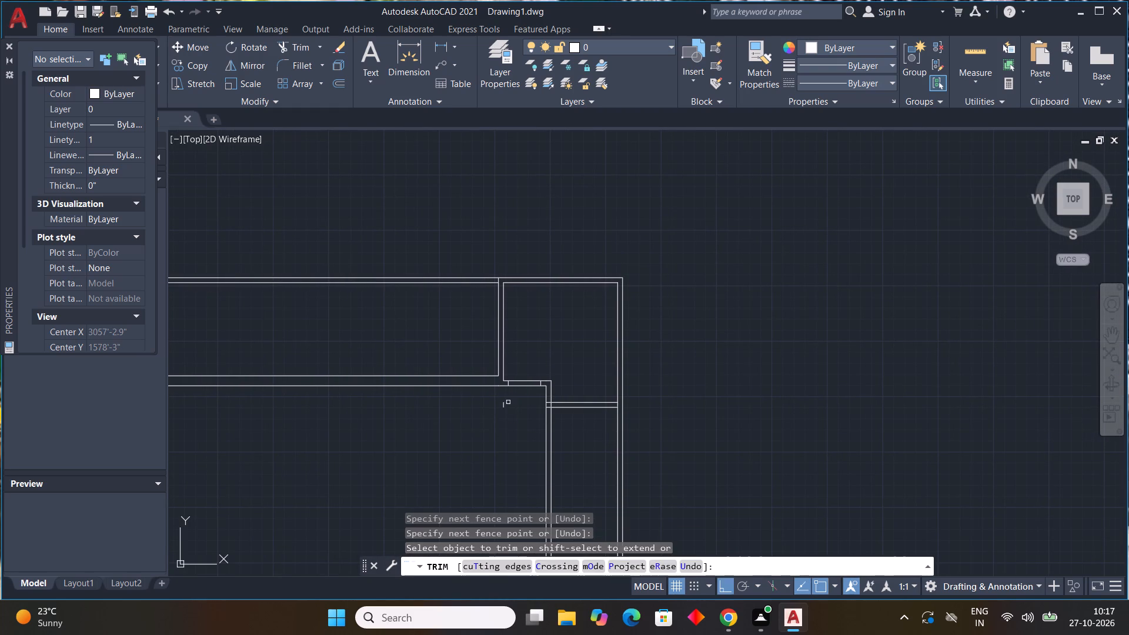
{"action": "left_click_drag", "start_coordinate": [503, 407], "coordinate": [491, 411]}
Trim the short wall's two lines between the jamb lines to open the doorway.
{"action": "left_click_drag", "start_coordinate": [526, 363], "coordinate": [525, 412]}
Trim the overlapping lines where the horizontal partition joins the new vertical partition.
{"action": "scroll", "coordinate": [555, 403], "scroll_direction": "up", "scroll_amount": 4}
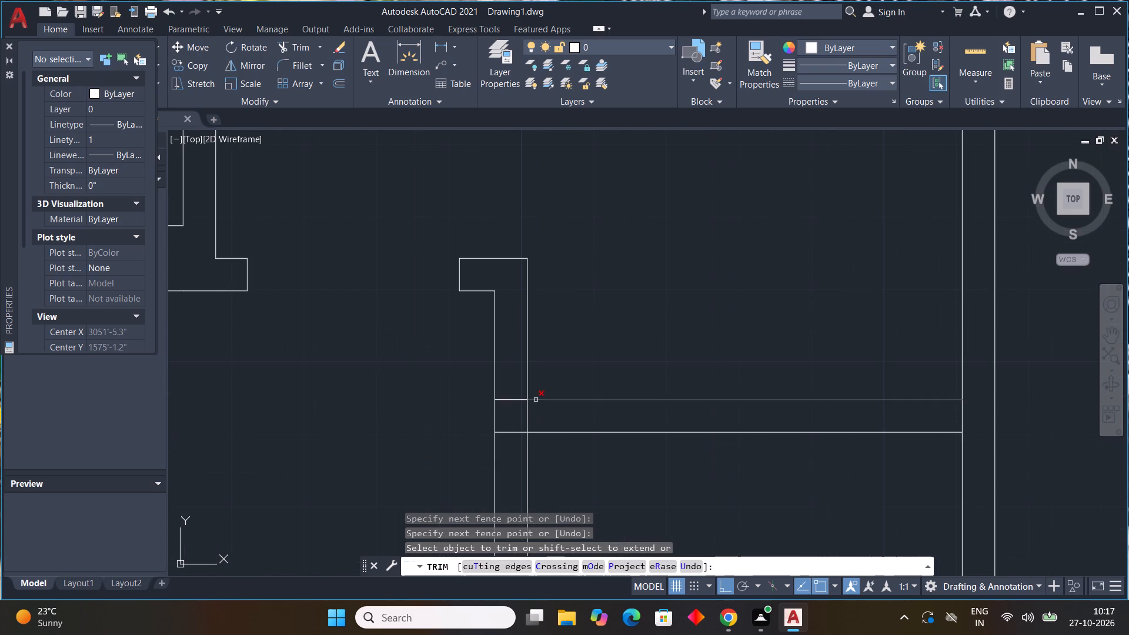
{"action": "scroll", "coordinate": [536, 403], "scroll_direction": "up", "scroll_amount": 2}
{"action": "left_click_drag", "start_coordinate": [499, 375], "coordinate": [556, 422]}
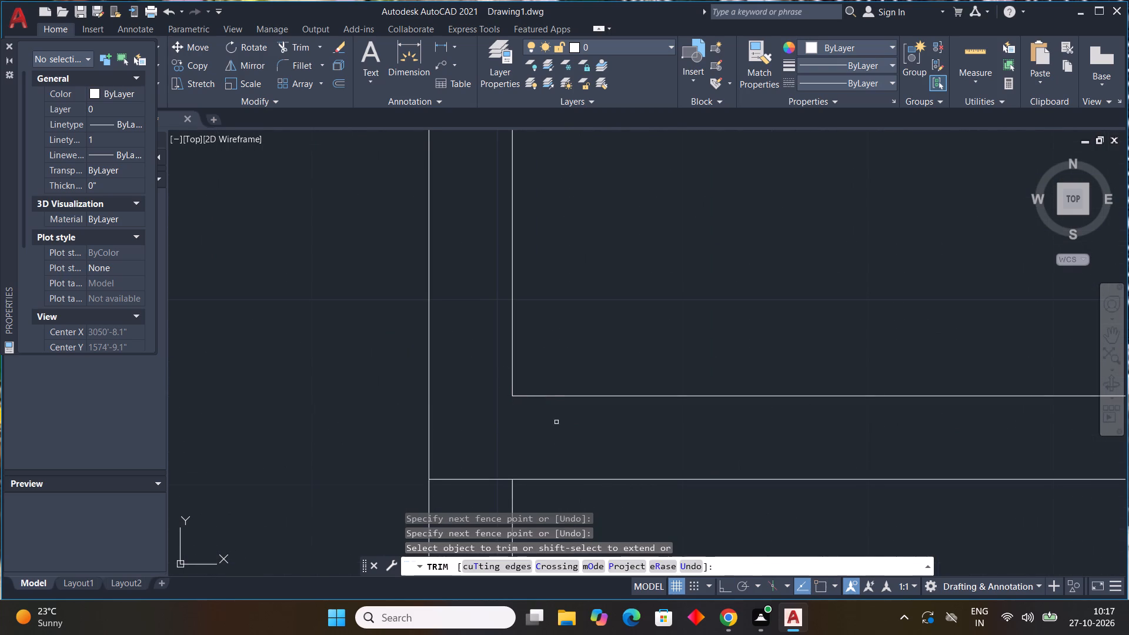
{"action": "scroll", "coordinate": [568, 415], "scroll_direction": "down", "scroll_amount": 2}
{"action": "scroll", "coordinate": [629, 443], "scroll_direction": "down", "scroll_amount": 3}
{"action": "scroll", "coordinate": [884, 405], "scroll_direction": "down", "scroll_amount": 1}
{"action": "middle_click_drag", "start_coordinate": [739, 311], "coordinate": [725, 287]}
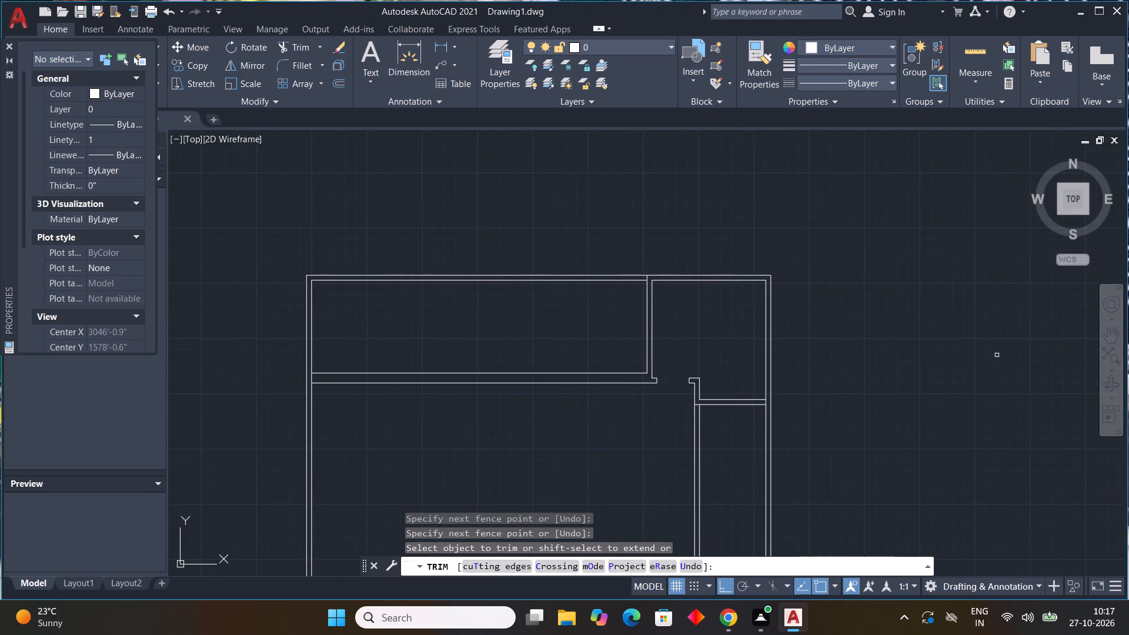
{"action": "middle_click_drag", "start_coordinate": [923, 358], "coordinate": [763, 250]}
{"action": "key", "text": "Escape"}
{"action": "key", "text": "Escape"}
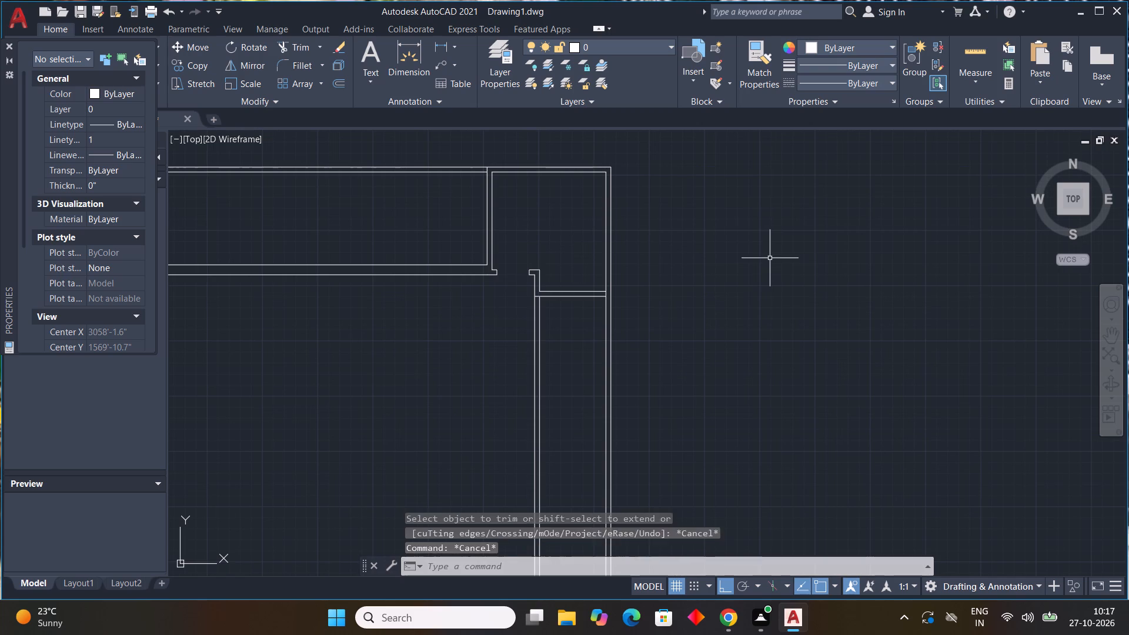
Offset the lower line of the short horizontal partition beside the right outer wall 5' downward.
{"action": "key", "text": "Escape"}
{"action": "key", "text": "Escape"}
{"action": "key", "text": "Escape"}
{"action": "key", "text": "Escape"}
{"action": "key", "text": "Escape"}
{"action": "key", "text": "Escape"}
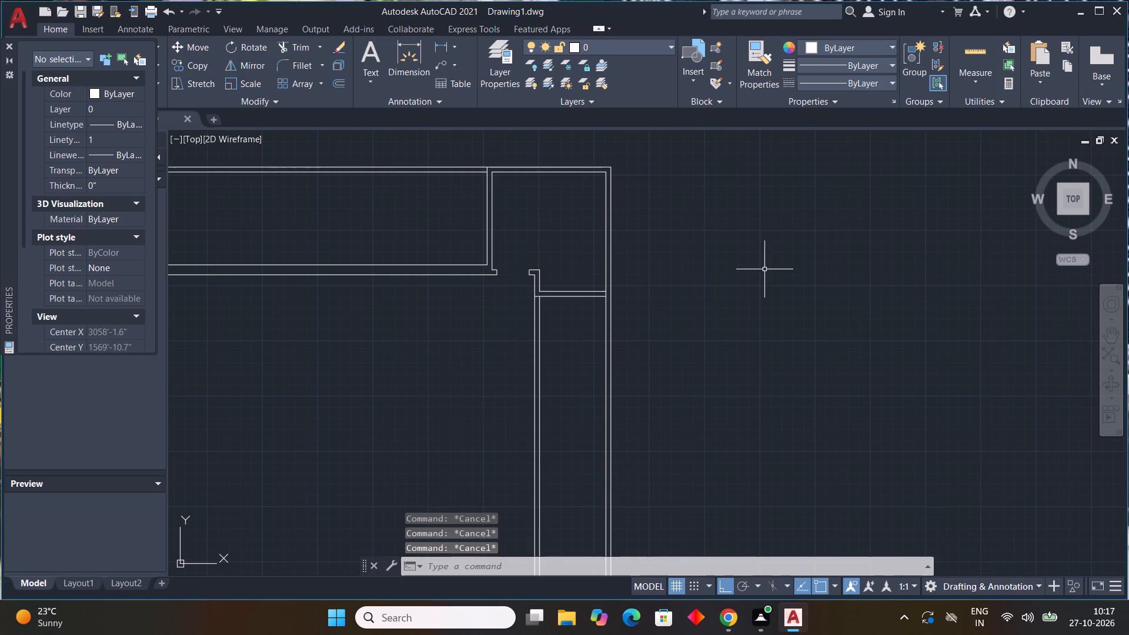
{"action": "type", "text": "off"}
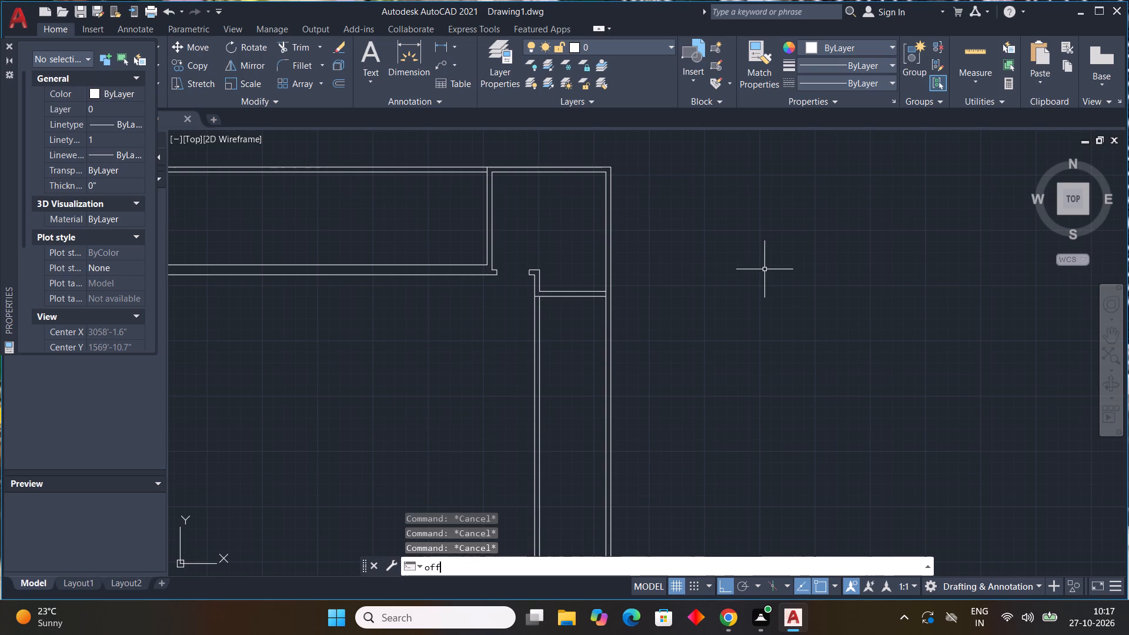
{"action": "key", "text": "space"}
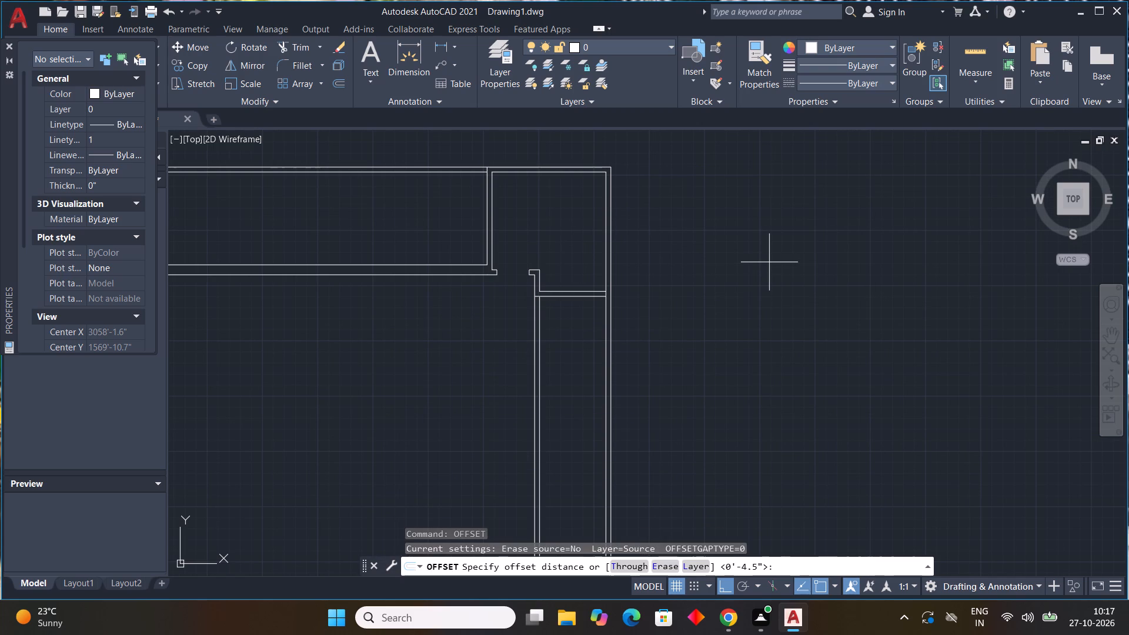
{"action": "type", "text": "5'"}
{"action": "key", "text": "Return"}
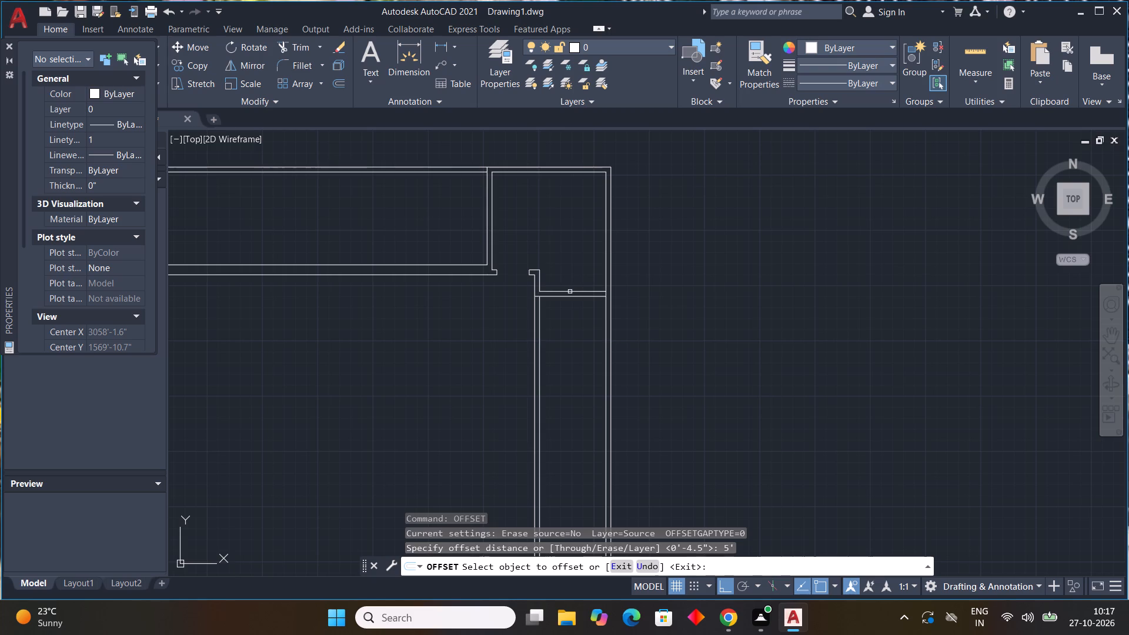
{"action": "left_click", "coordinate": [571, 295]}
{"action": "left_click", "coordinate": [597, 378]}
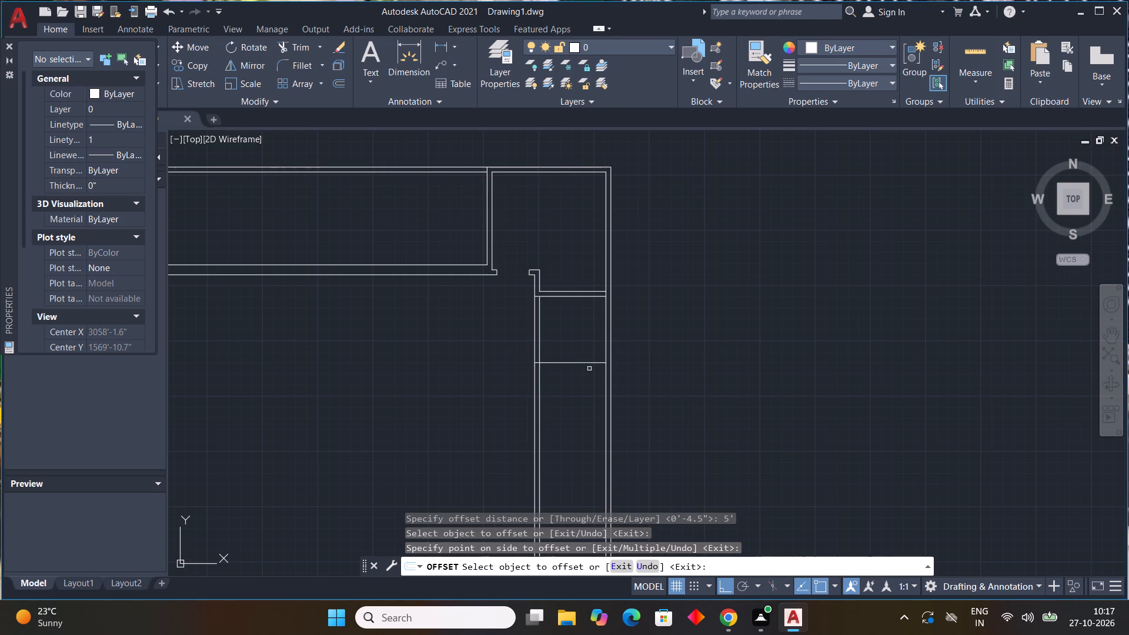
{"action": "key", "text": "Escape"}
{"action": "key", "text": "Escape"}
{"action": "key", "text": "Escape"}
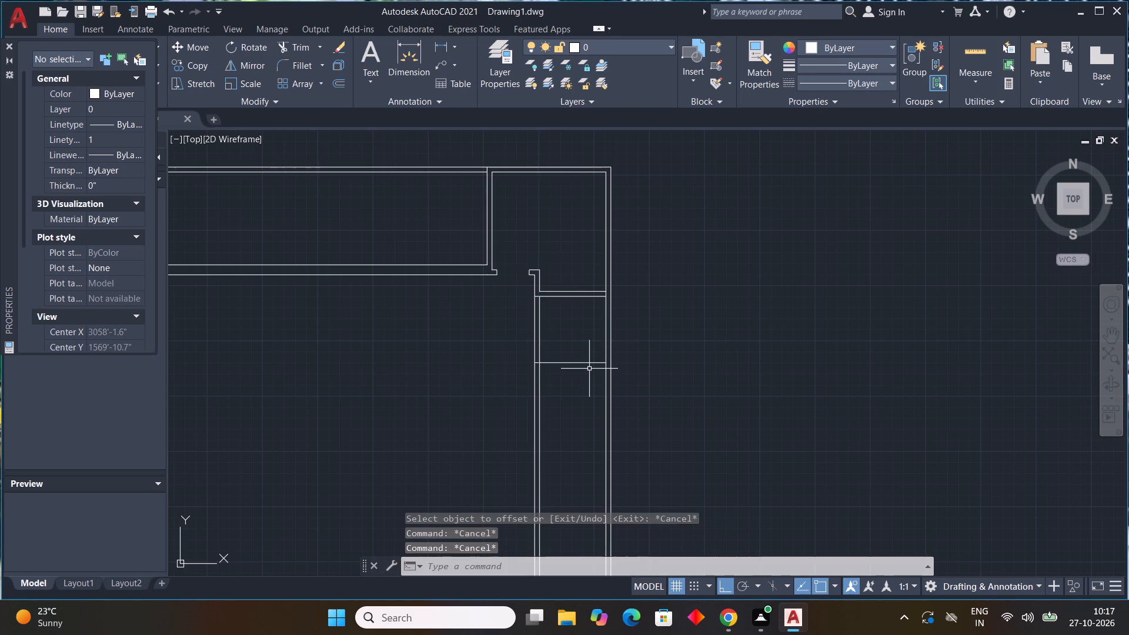
Offset the new horizontal line 4.5" downward to form the second partition.
{"action": "key", "text": "space"}
{"action": "type", "text": "4.5\"'"}
{"action": "key", "text": "BackSpace"}
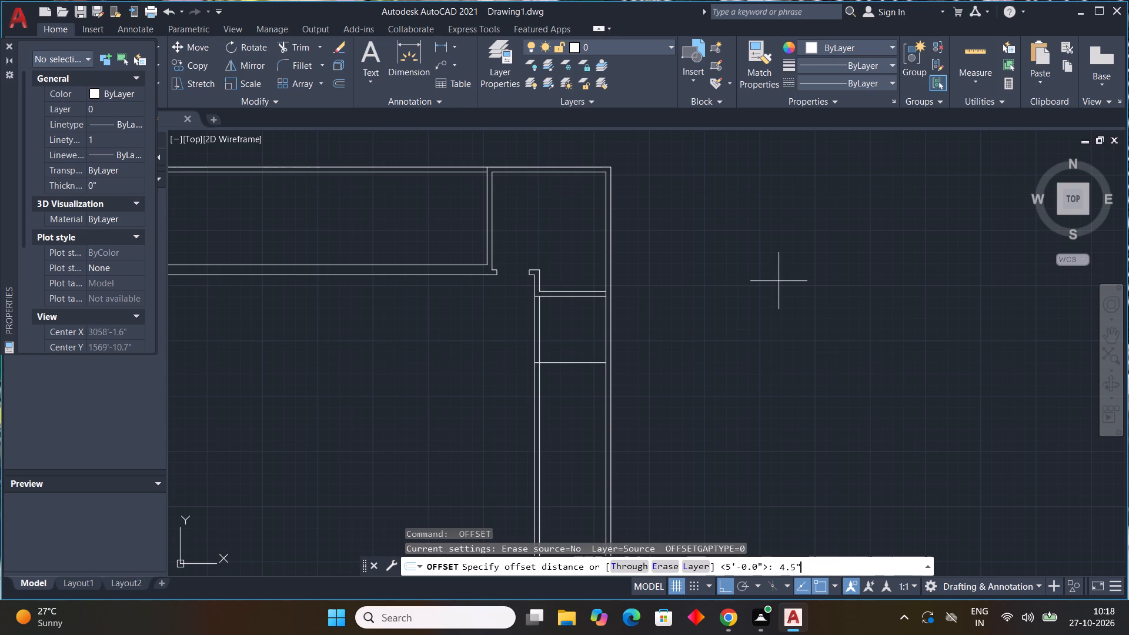
{"action": "key", "text": "Return"}
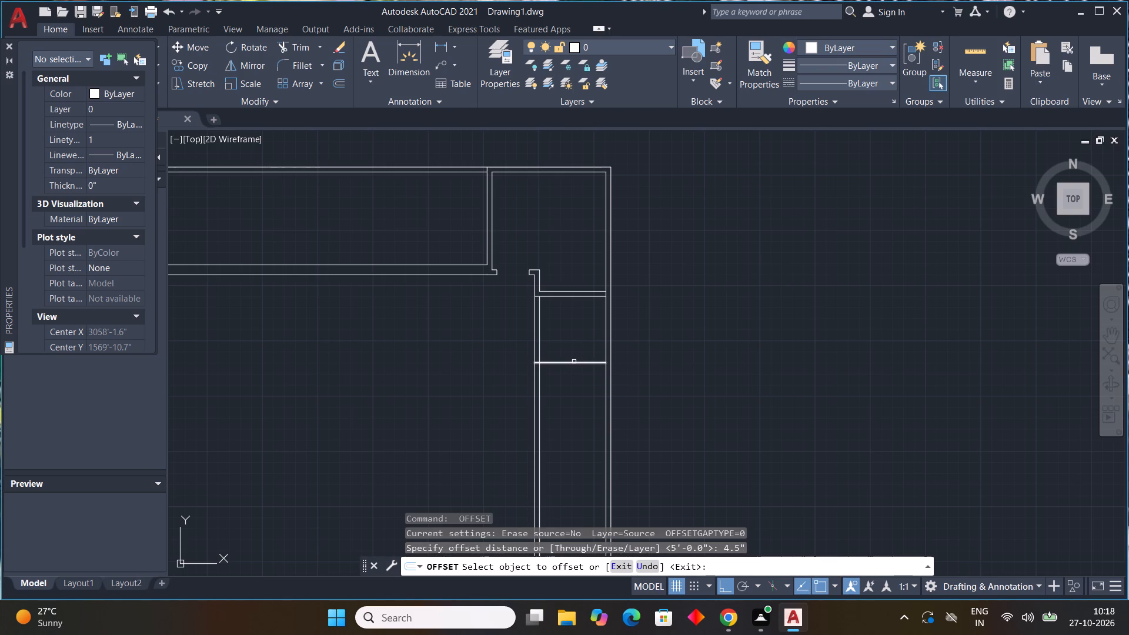
{"action": "left_click_drag", "start_coordinate": [574, 362], "coordinate": [568, 387]}
{"action": "left_click", "coordinate": [566, 405]}
{"action": "key", "text": "Escape"}
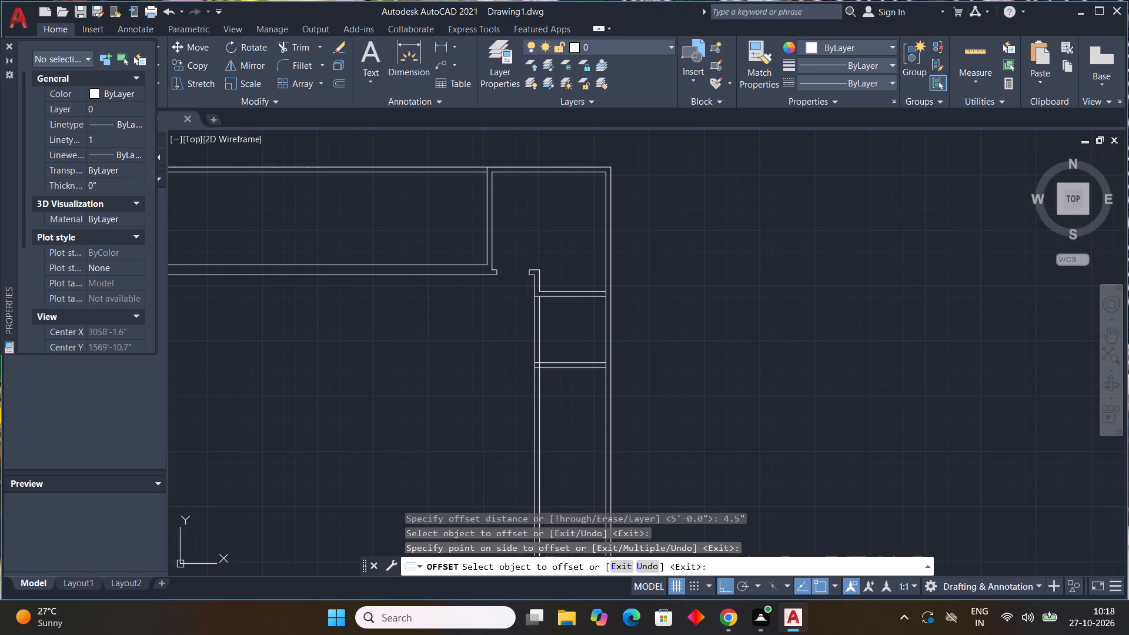
{"action": "key", "text": "Escape"}
{"action": "key", "text": "Escape"}
{"action": "key", "text": "Escape"}
{"action": "key", "text": "Escape"}
{"action": "key", "text": "Escape"}
Offset the lower line of the second horizontal partition 5'0" downward.
{"action": "key", "text": "space"}
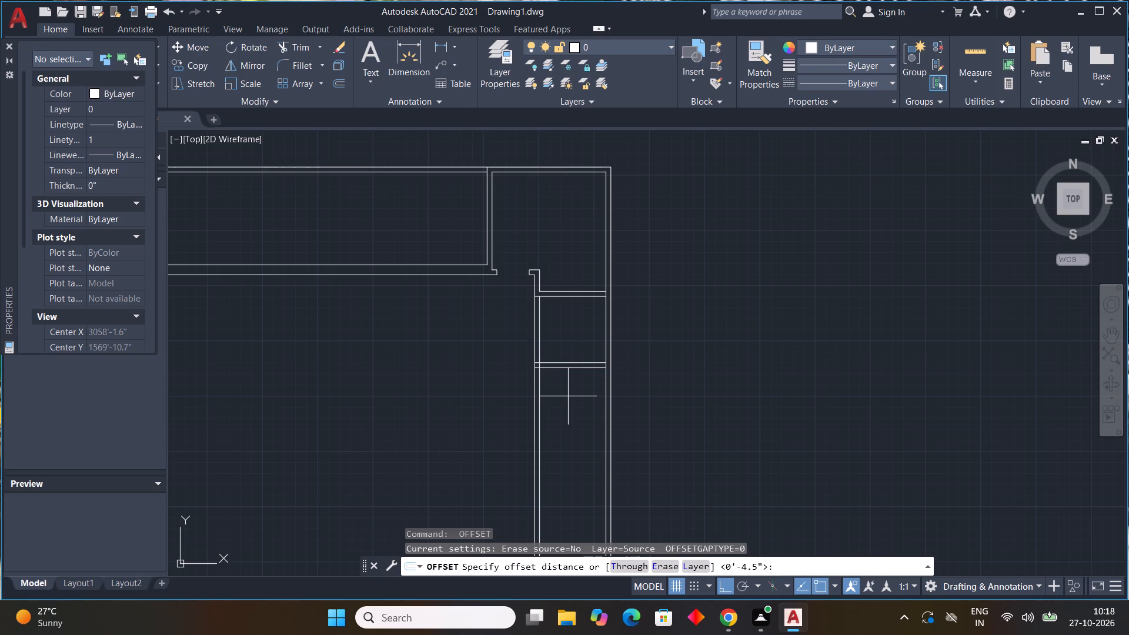
{"action": "key", "text": "4"}
{"action": "key", "text": "BackSpace"}
{"action": "type", "text": "5'0"}
{"action": "key", "text": "shift+quotedbl"}
{"action": "key", "text": "Return"}
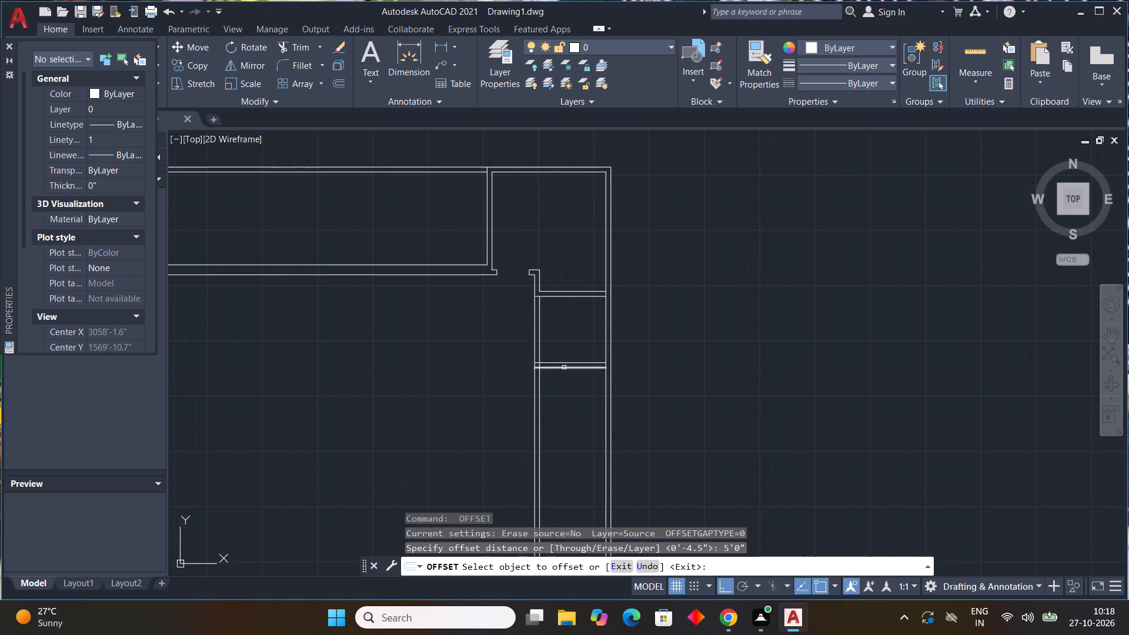
{"action": "left_click", "coordinate": [563, 367]}
{"action": "left_click", "coordinate": [624, 467]}
{"action": "key", "text": "Escape"}
{"action": "key", "text": "Escape"}
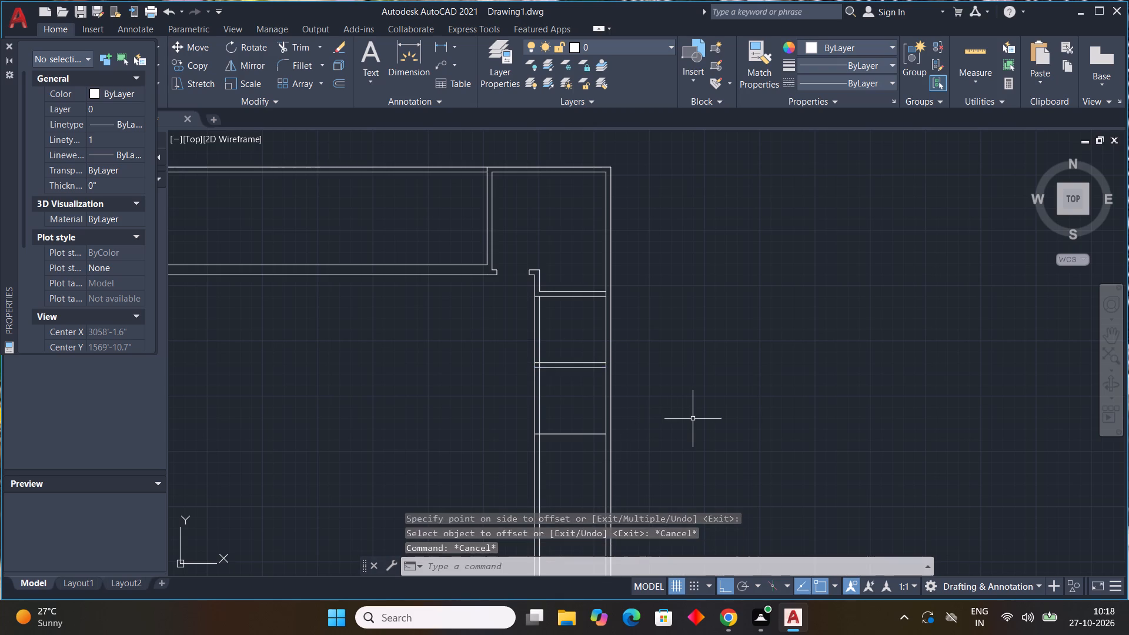
{"action": "key", "text": "Escape"}
{"action": "key", "text": "Escape"}
{"action": "key", "text": "Escape"}
Offset the lowest horizontal line 4.5" downward to form the third partition.
{"action": "middle_click_drag", "start_coordinate": [693, 419], "coordinate": [634, 338]}
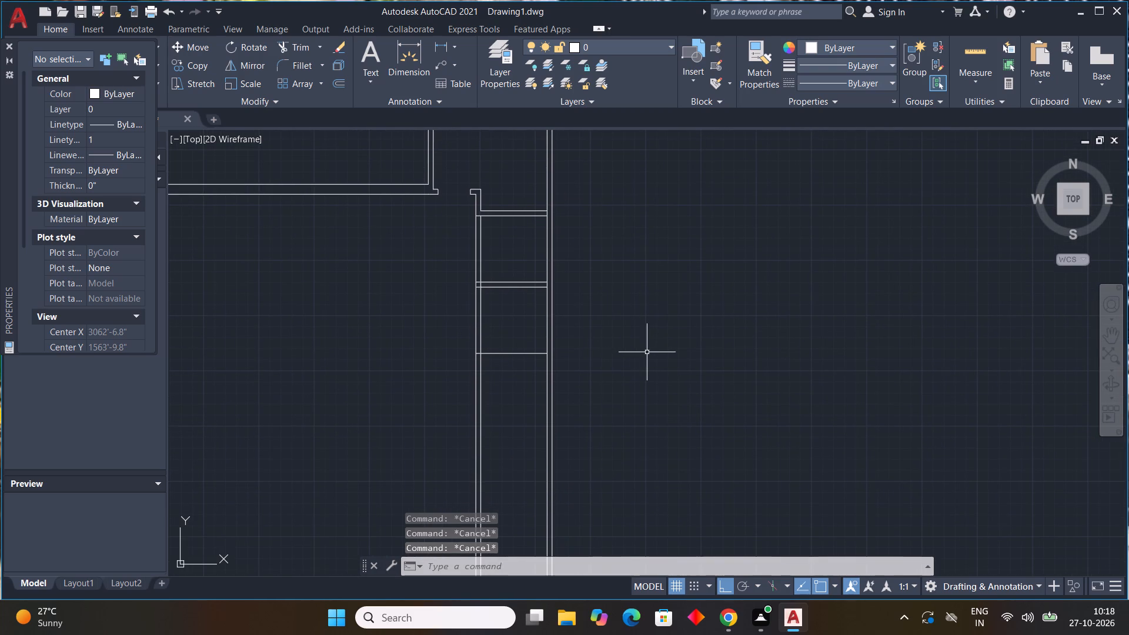
{"action": "key", "text": "space"}
{"action": "type", "text": "4.5\""}
{"action": "key", "text": "Return"}
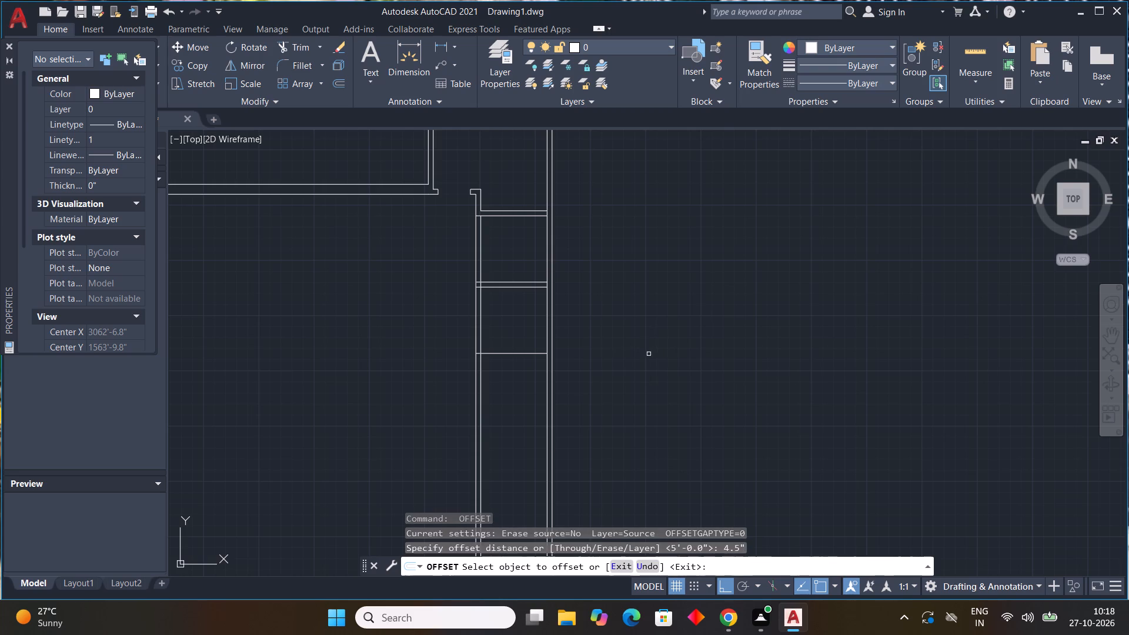
{"action": "left_click", "coordinate": [525, 351]}
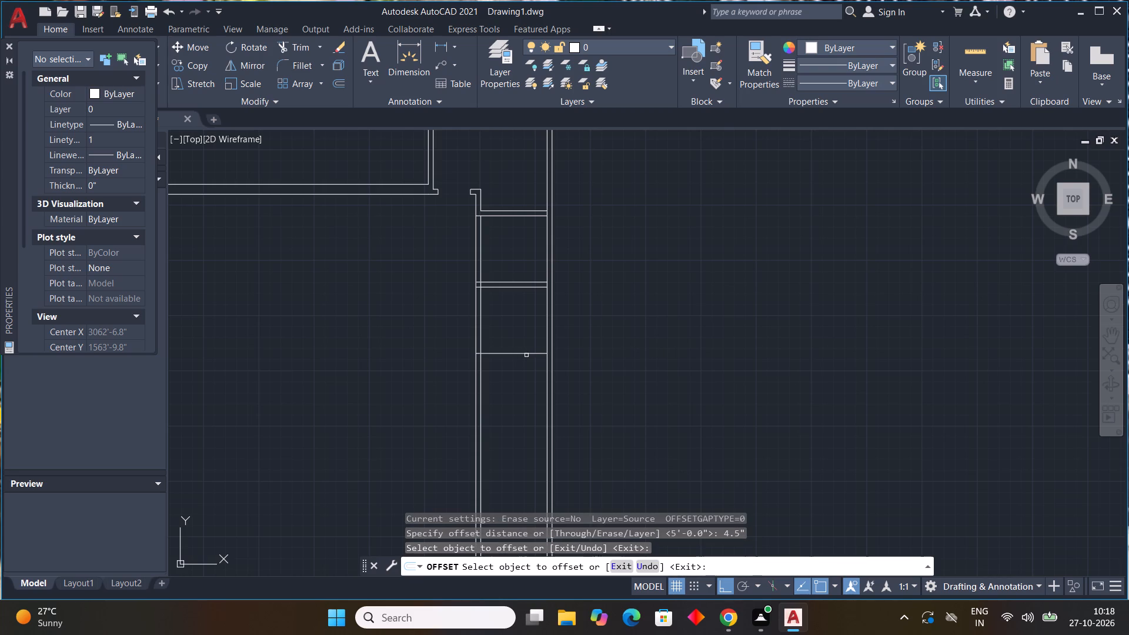
{"action": "left_click", "coordinate": [529, 352]}
{"action": "left_click", "coordinate": [528, 370]}
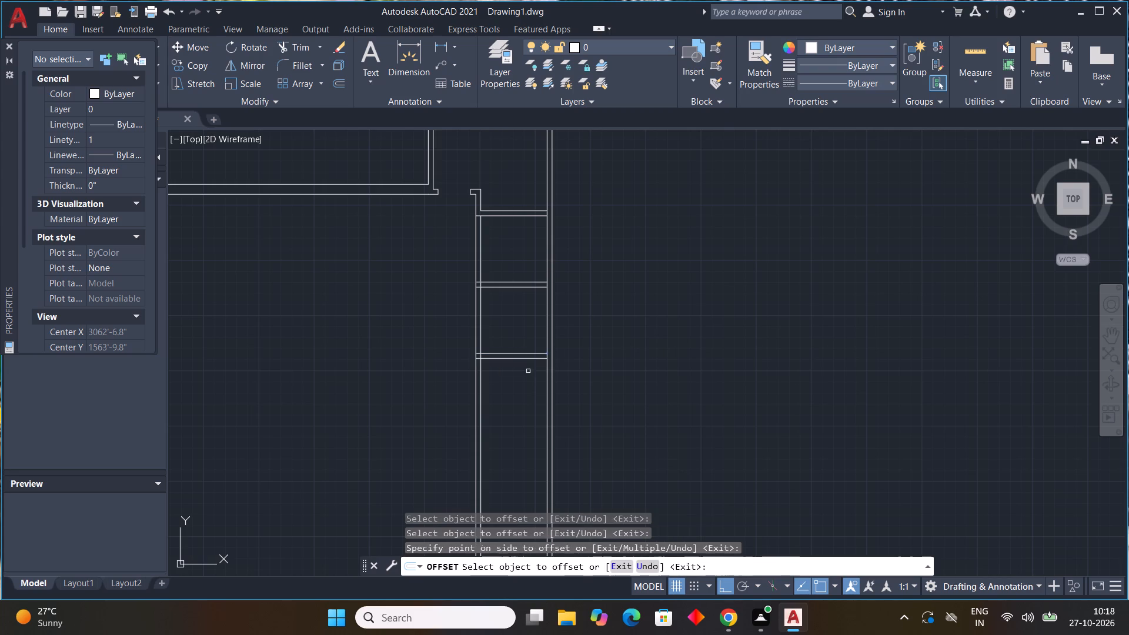
{"action": "key", "text": "Escape"}
{"action": "key", "text": "Escape"}
{"action": "key", "text": "Escape"}
Trim the right outer wall's inner line between the two lines of the third horizontal partition.
{"action": "middle_click_drag", "start_coordinate": [569, 369], "coordinate": [592, 390]}
{"action": "scroll", "coordinate": [569, 369], "scroll_direction": "down", "scroll_amount": 2}
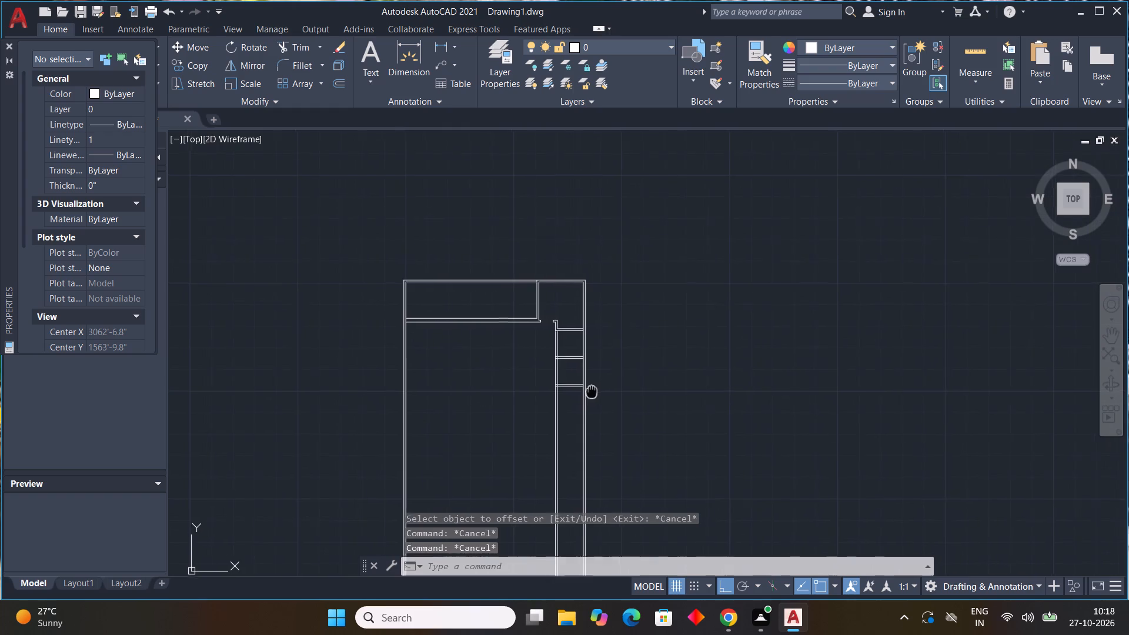
{"action": "middle_click_drag", "start_coordinate": [592, 390], "coordinate": [619, 387]}
{"action": "scroll", "coordinate": [572, 353], "scroll_direction": "up", "scroll_amount": 2}
{"action": "middle_click_drag", "start_coordinate": [609, 375], "coordinate": [559, 310]}
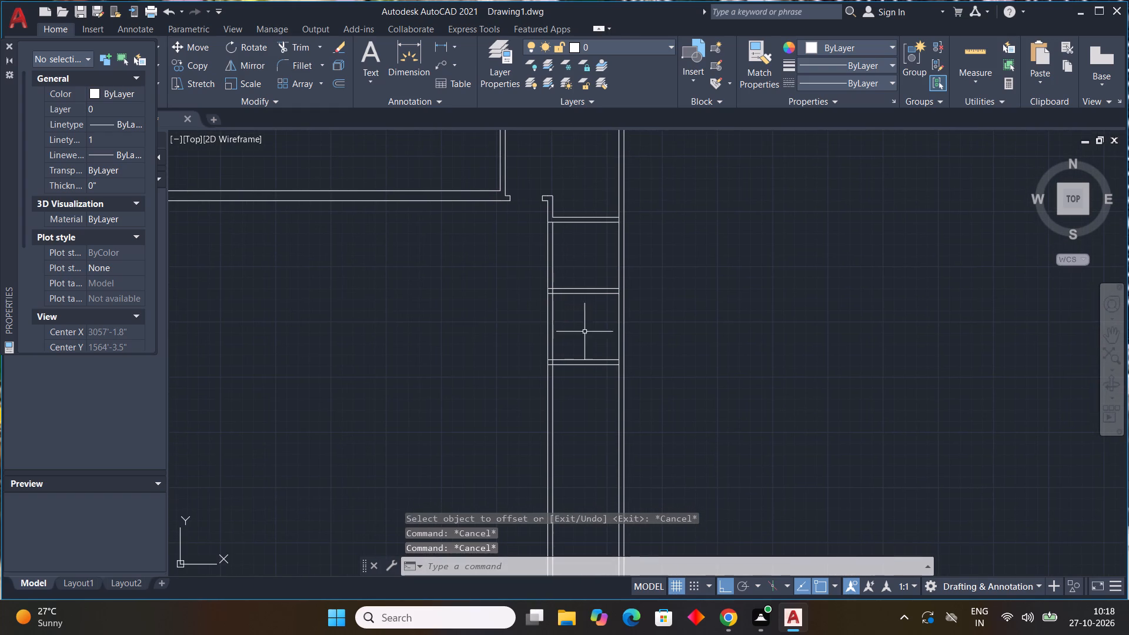
{"action": "middle_click_drag", "start_coordinate": [559, 445], "coordinate": [537, 430]}
{"action": "type", "text": "tr"}
{"action": "key", "text": "space"}
{"action": "scroll", "coordinate": [604, 403], "scroll_direction": "up", "scroll_amount": 2}
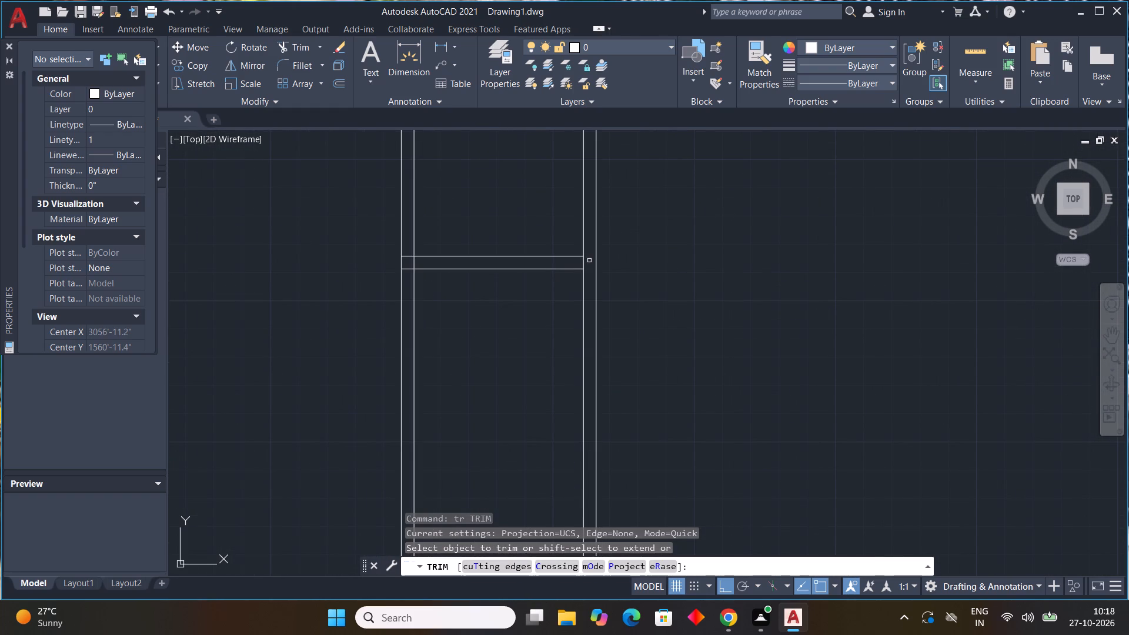
{"action": "left_click", "coordinate": [583, 260]}
Trim off both lines of the vertical partition below the third horizontal partition.
{"action": "scroll", "coordinate": [465, 370], "scroll_direction": "up", "scroll_amount": 1}
{"action": "scroll", "coordinate": [465, 374], "scroll_direction": "down", "scroll_amount": 1}
{"action": "middle_click_drag", "start_coordinate": [465, 374], "coordinate": [570, 362]}
{"action": "left_click_drag", "start_coordinate": [565, 360], "coordinate": [557, 360]}
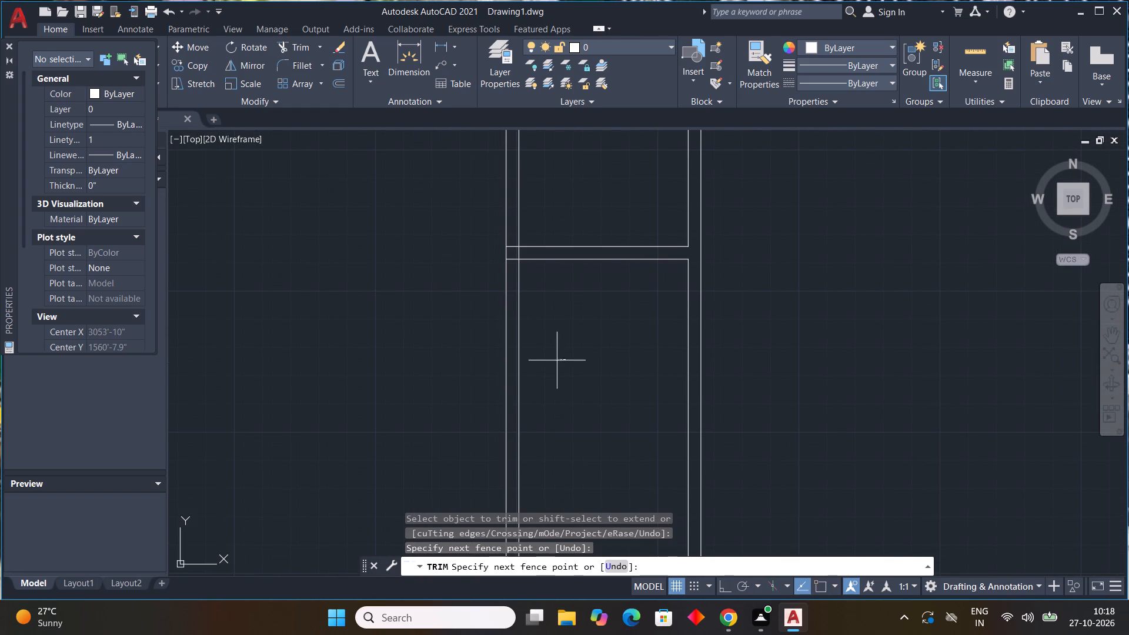
{"action": "left_click_drag", "start_coordinate": [557, 360], "coordinate": [430, 363]}
{"action": "scroll", "coordinate": [530, 363], "scroll_direction": "down", "scroll_amount": 3}
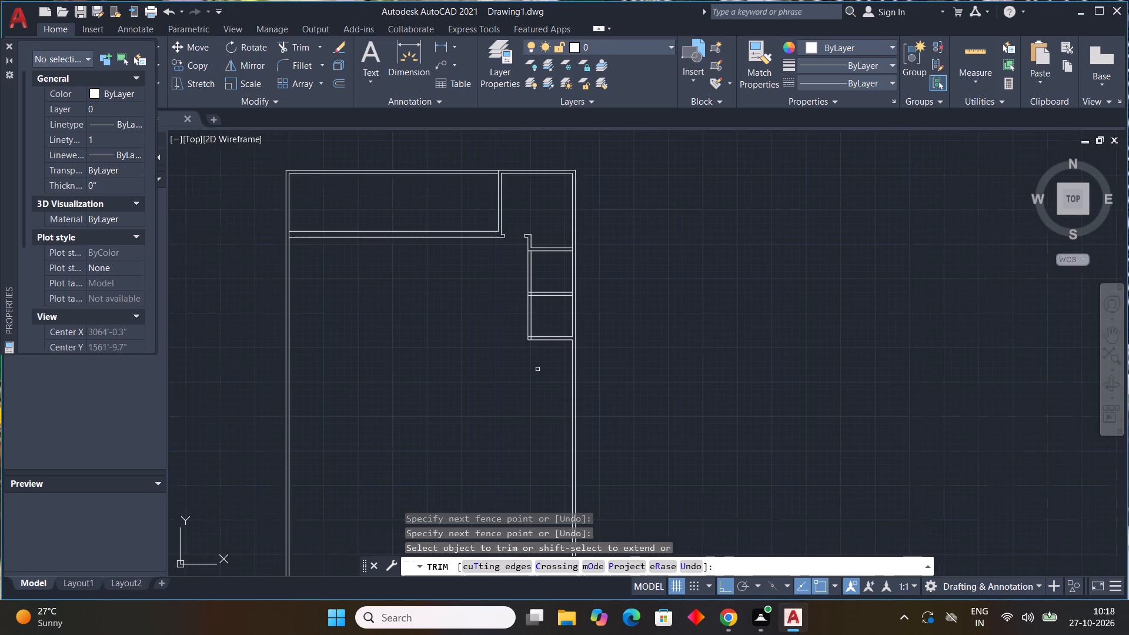
{"action": "middle_click_drag", "start_coordinate": [545, 385], "coordinate": [606, 411]}
{"action": "key", "text": "Escape"}
{"action": "key", "text": "Escape"}
{"action": "key", "text": "Escape"}
{"action": "key", "text": "Escape"}
{"action": "key", "text": "Escape"}
{"action": "key", "text": "Escape"}
{"action": "key", "text": "Escape"}
{"action": "key", "text": "Escape"}
{"action": "key", "text": "Escape"}
{"action": "key", "text": "Escape"}
{"action": "key", "text": "Escape"}
{"action": "key", "text": "Escape"}
{"action": "key", "text": "Escape"}
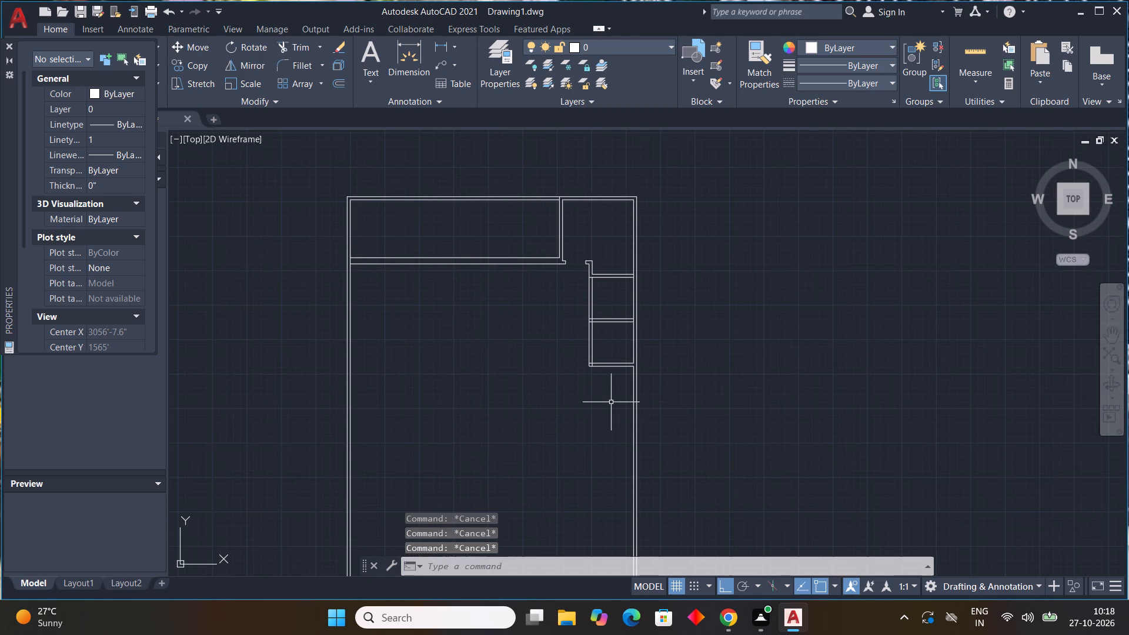
Offset the left line of the vertical partition 12'9" to the left, into the open area.
{"action": "type", "text": "off"}
{"action": "key", "text": "space"}
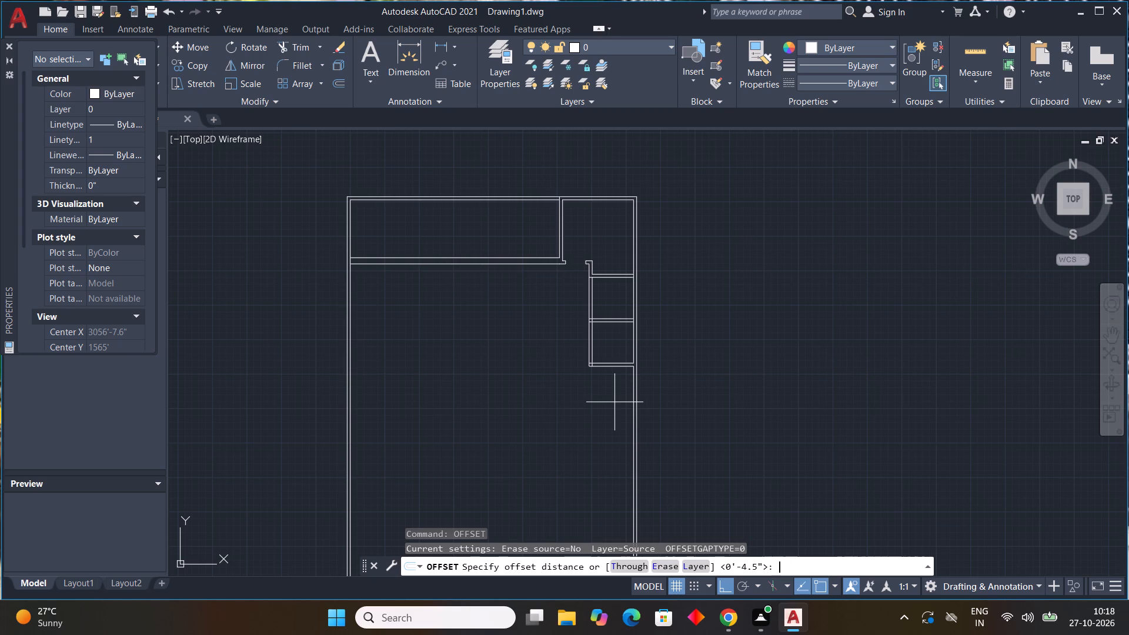
{"action": "type", "text": "12'9\""}
{"action": "key", "text": "Return"}
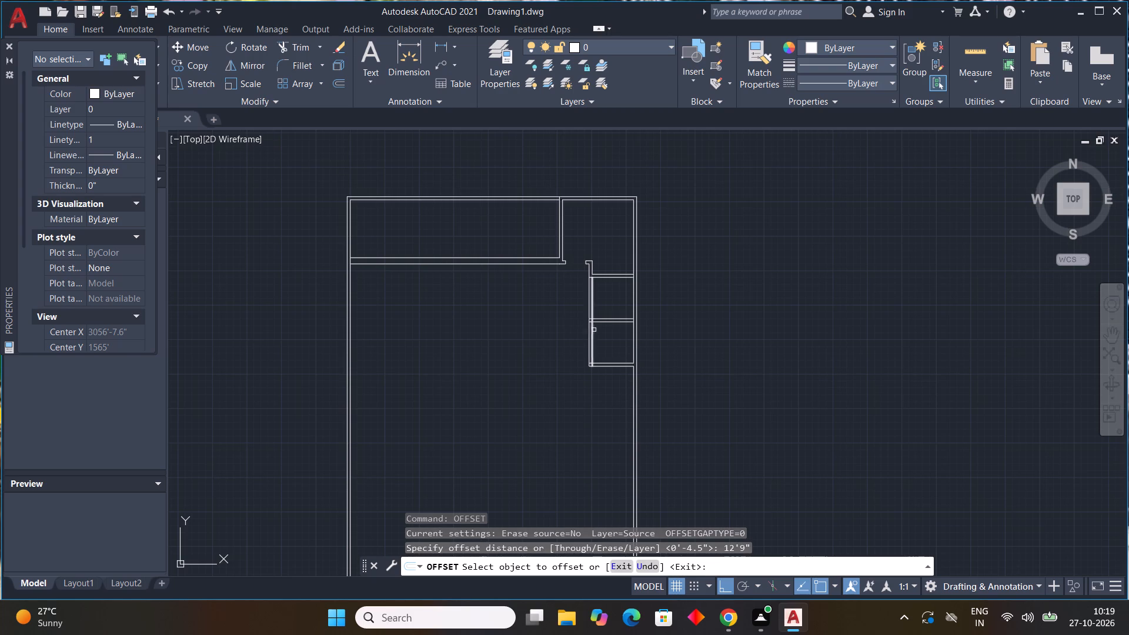
{"action": "left_click_drag", "start_coordinate": [587, 332], "coordinate": [529, 331]}
{"action": "left_click", "coordinate": [337, 340]}
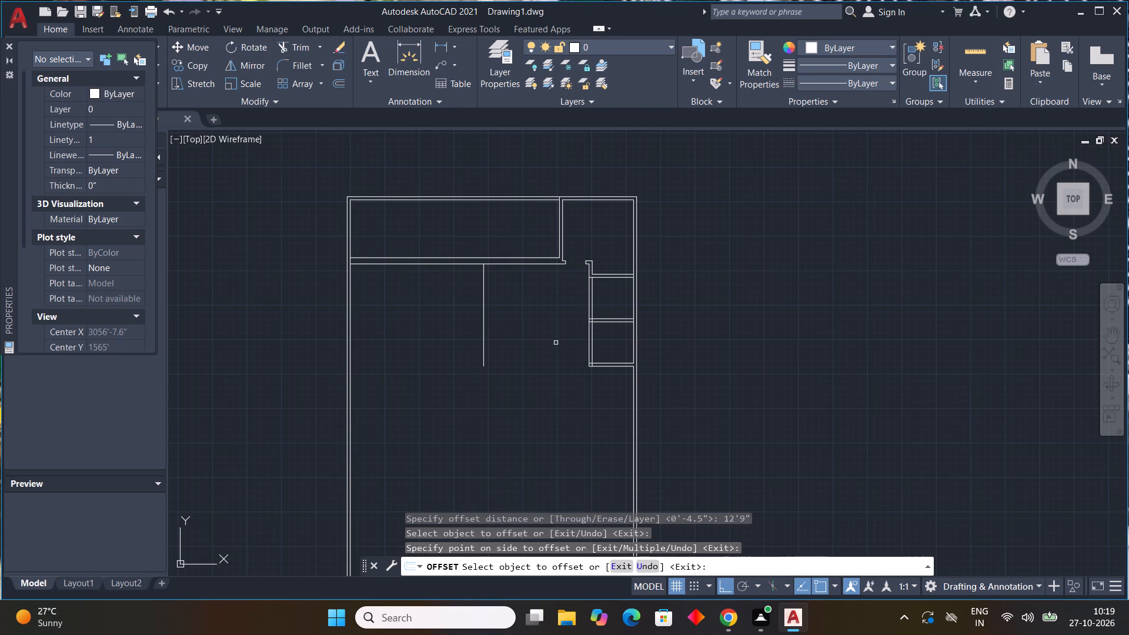
{"action": "key", "text": "Escape"}
{"action": "key", "text": "Escape"}
{"action": "key", "text": "Escape"}
{"action": "key", "text": "Escape"}
{"action": "key", "text": "Escape"}
{"action": "key", "text": "Escape"}
{"action": "key", "text": "Escape"}
{"action": "key", "text": "Escape"}
{"action": "key", "text": "Escape"}
{"action": "key", "text": "Escape"}
{"action": "key", "text": "Escape"}
{"action": "key", "text": "Escape"}
{"action": "key", "text": "Escape"}
{"action": "key", "text": "Escape"}
{"action": "key", "text": "Escape"}
{"action": "key", "text": "Escape"}
{"action": "key", "text": "Escape"}
{"action": "key", "text": "Escape"}
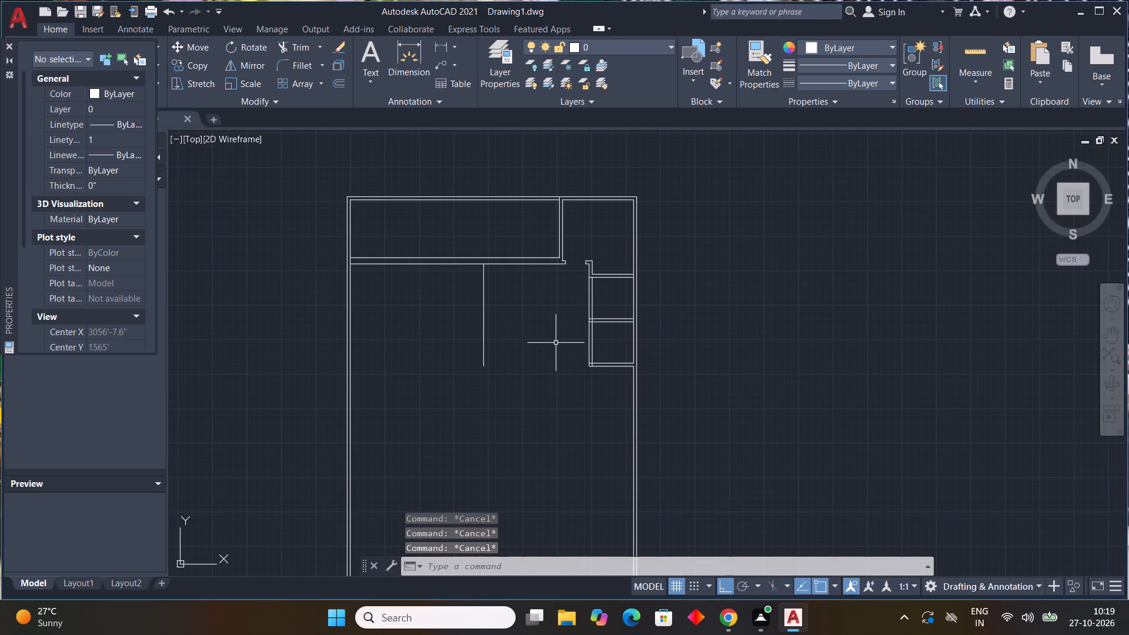
Offset the new vertical line 9" to the left to form a 9" wall.
{"action": "key", "text": "space"}
{"action": "type", "text": "9\""}
{"action": "key", "text": "Return"}
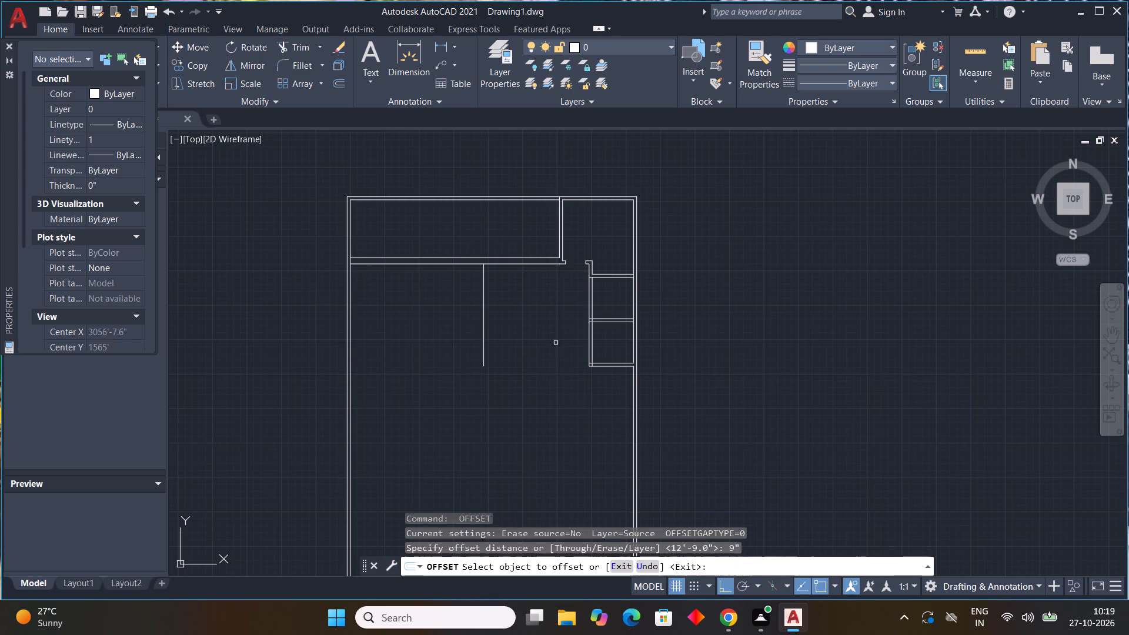
{"action": "left_click", "coordinate": [483, 316]}
{"action": "left_click", "coordinate": [430, 315]}
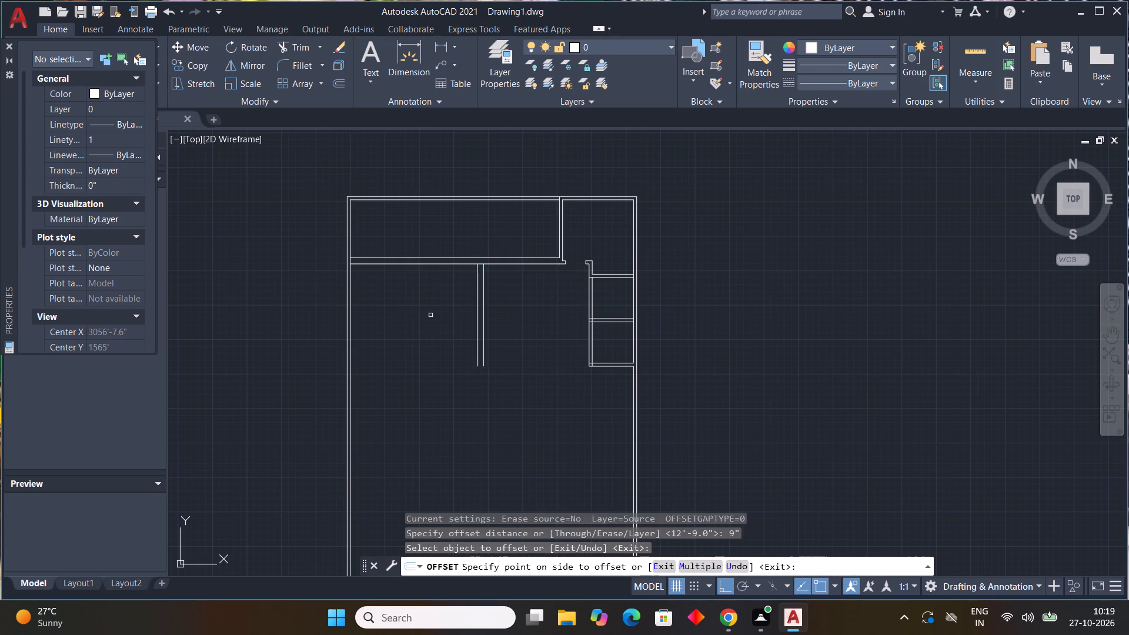
{"action": "key", "text": "Escape"}
{"action": "key", "text": "Escape"}
{"action": "key", "text": "Escape"}
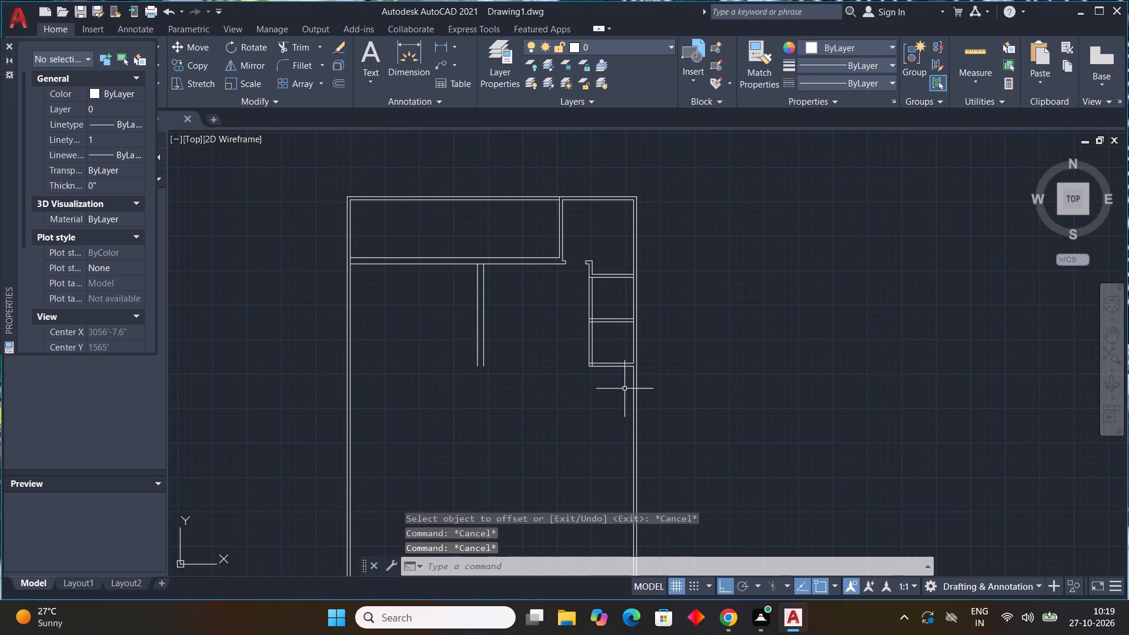
Extend the lower line of the third horizontal partition to the left line of the new 9" vertical wall.
{"action": "type", "text": "ex"}
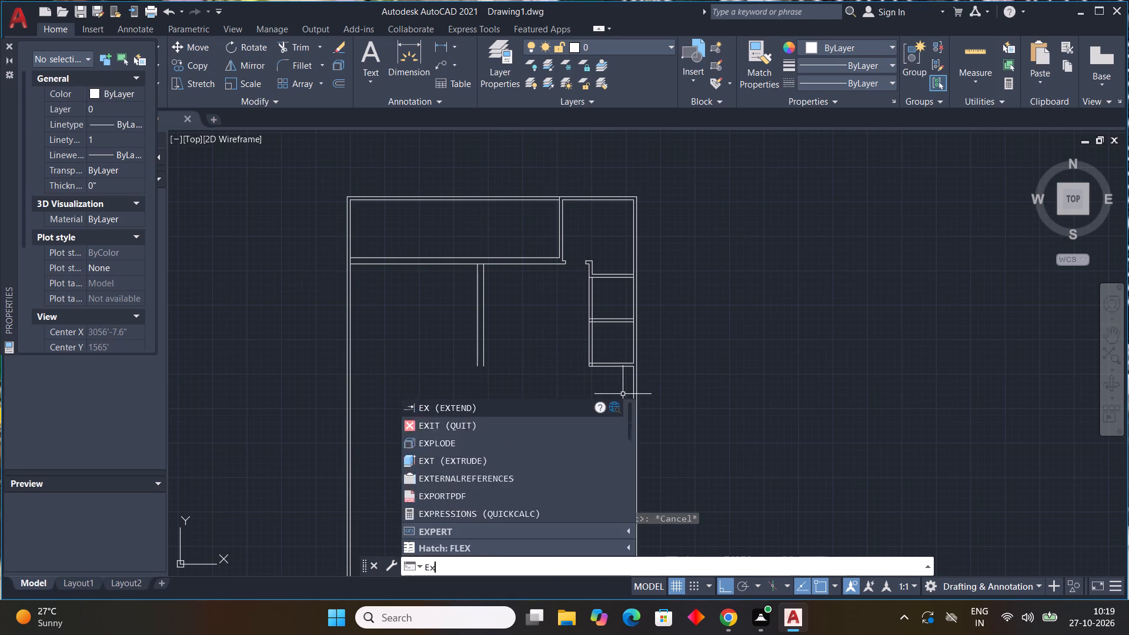
{"action": "key", "text": "space"}
{"action": "scroll", "coordinate": [597, 364], "scroll_direction": "up", "scroll_amount": 2}
{"action": "left_click", "coordinate": [603, 373]}
{"action": "scroll", "coordinate": [649, 430], "scroll_direction": "down", "scroll_amount": 2}
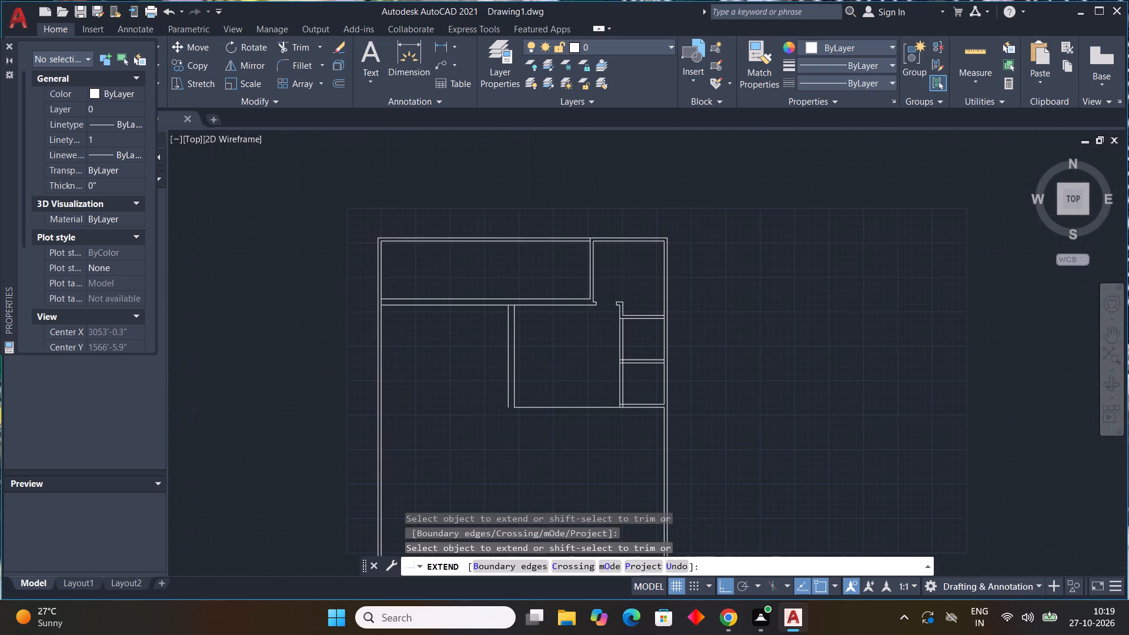
{"action": "left_click", "coordinate": [525, 407]}
{"action": "key", "text": "Escape"}
{"action": "key", "text": "Escape"}
{"action": "key", "text": "Escape"}
{"action": "key", "text": "Escape"}
{"action": "key", "text": "Escape"}
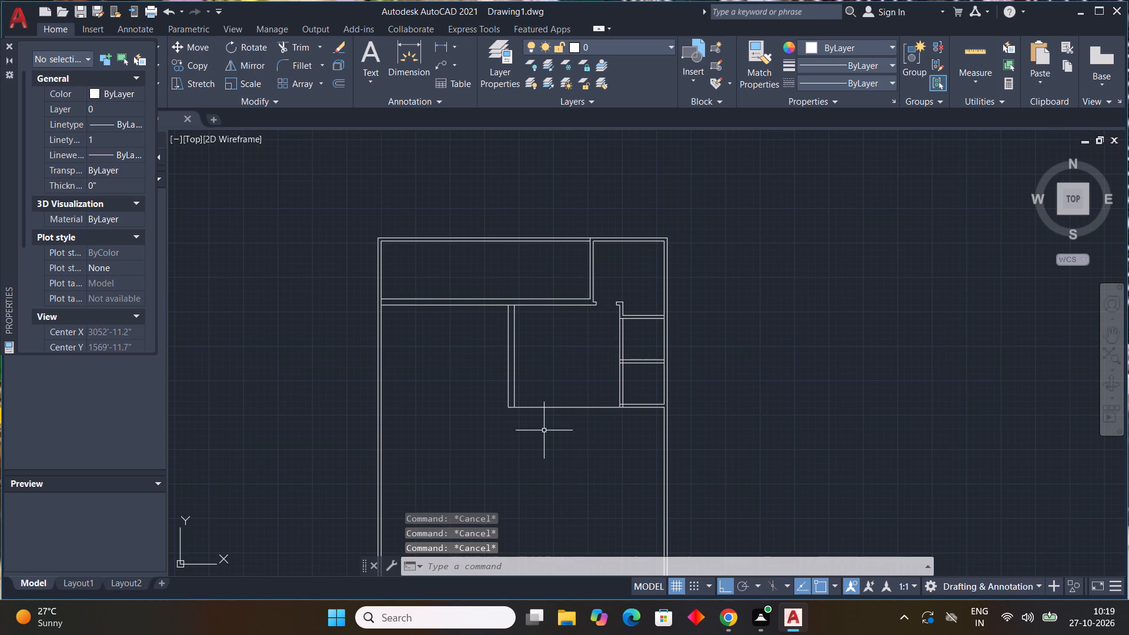
{"action": "key", "text": "Escape"}
{"action": "key", "text": "Escape"}
Offset the extended horizontal line 9" upward to form a 9" wall closing the bottom of the middle room.
{"action": "key", "text": "o"}
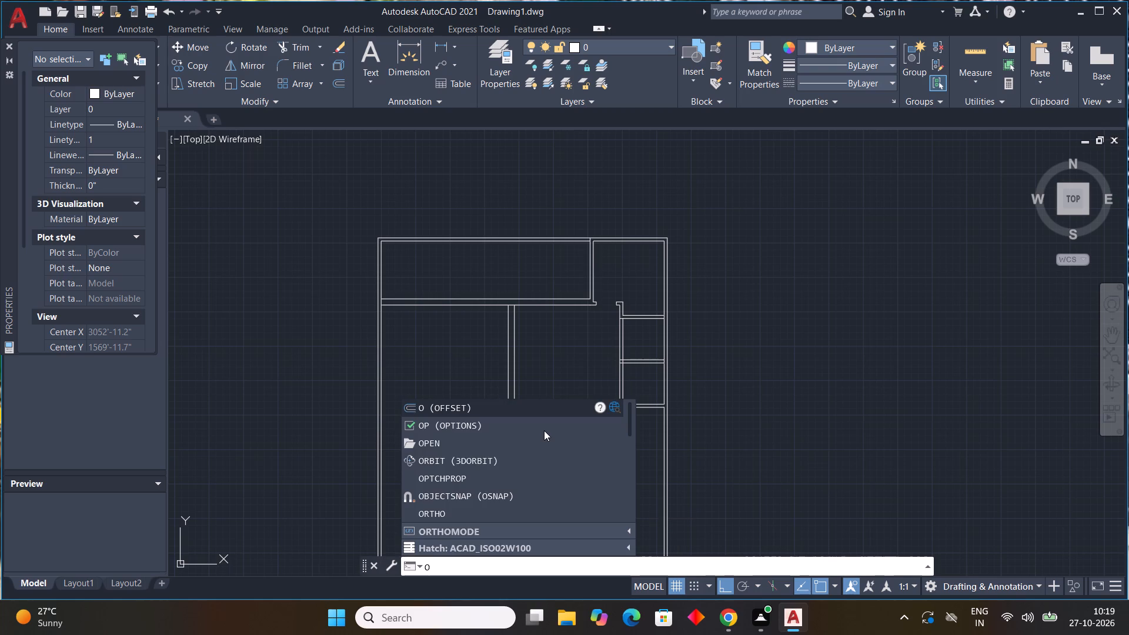
{"action": "type", "text": "ff"}
{"action": "key", "text": "space"}
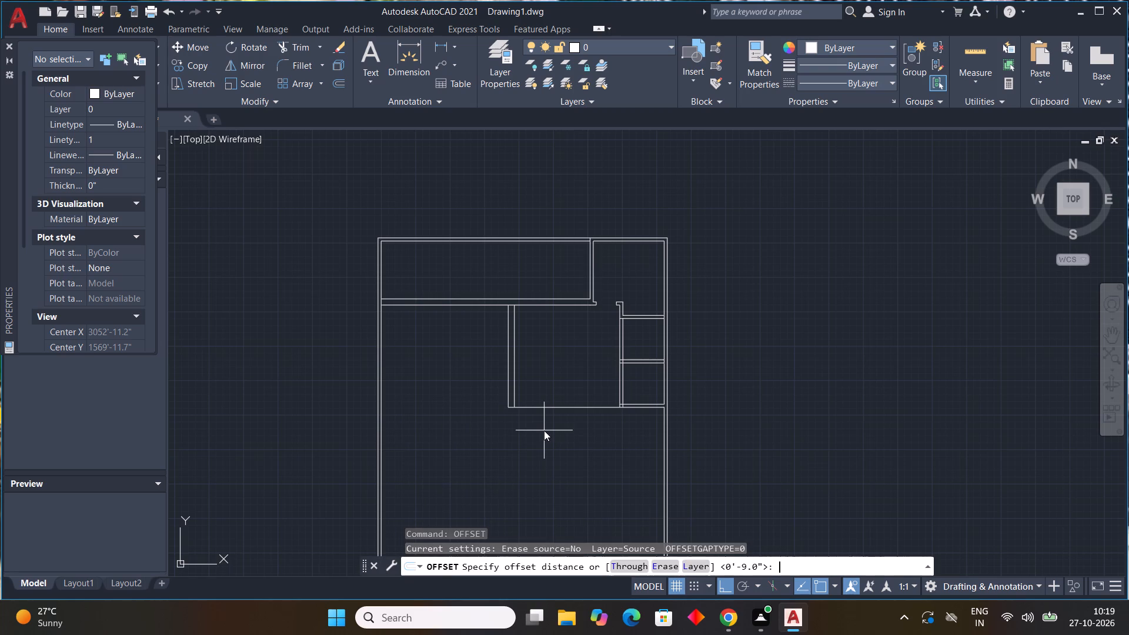
{"action": "type", "text": "9\""}
{"action": "key", "text": "Return"}
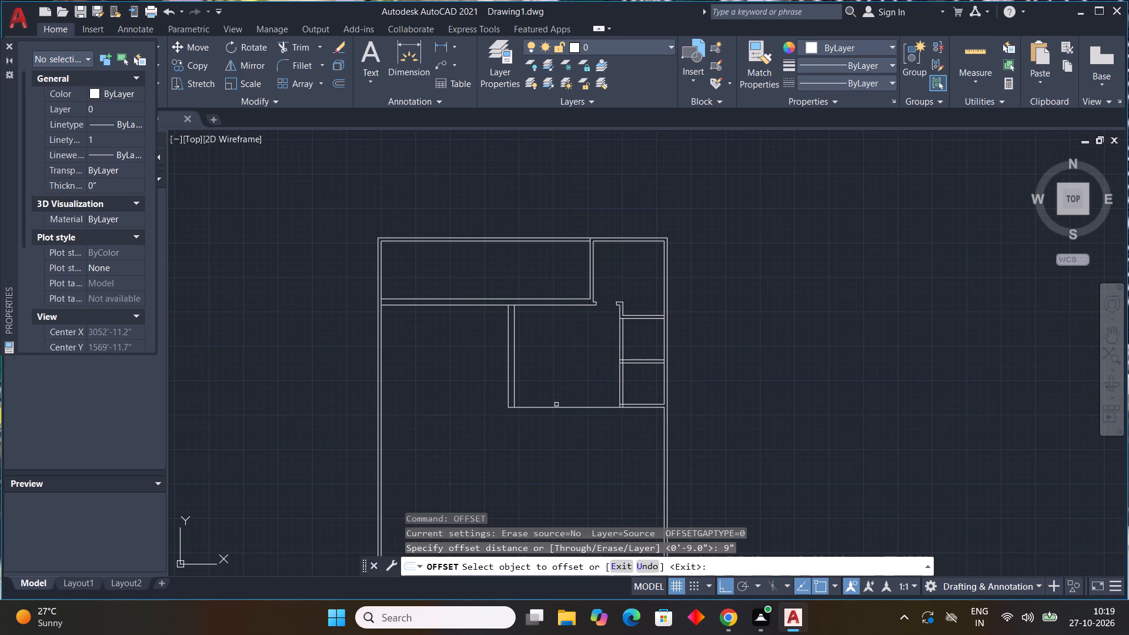
{"action": "double_click", "coordinate": [556, 407]}
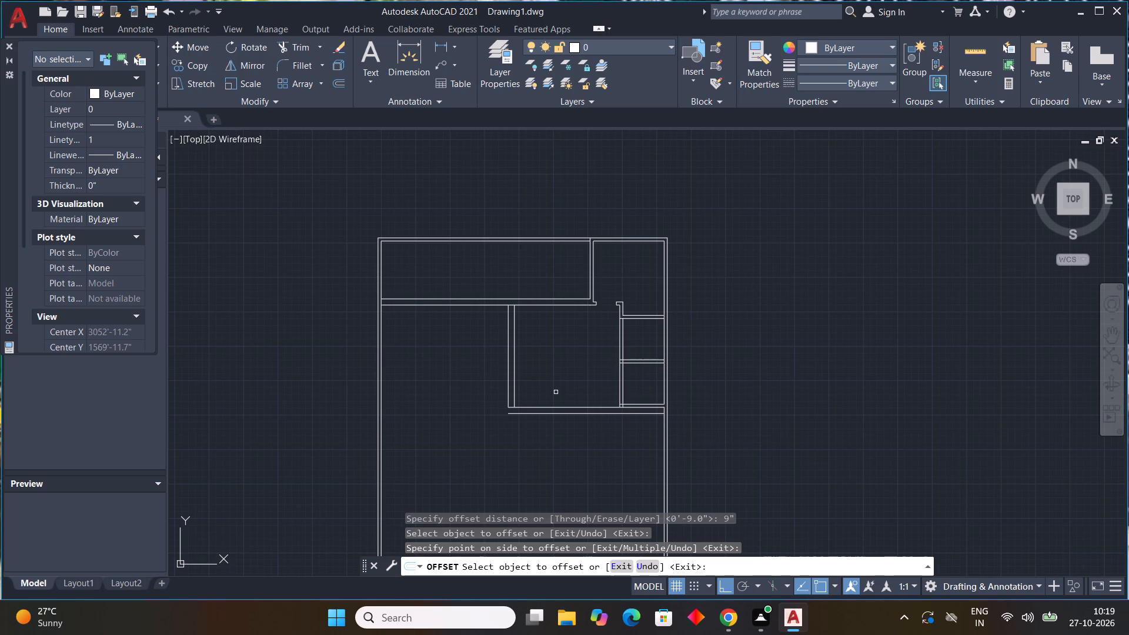
{"action": "key", "text": "ctrl+z"}
{"action": "left_click_drag", "start_coordinate": [567, 406], "coordinate": [558, 372]}
{"action": "left_click", "coordinate": [556, 367]}
{"action": "key", "text": "Escape"}
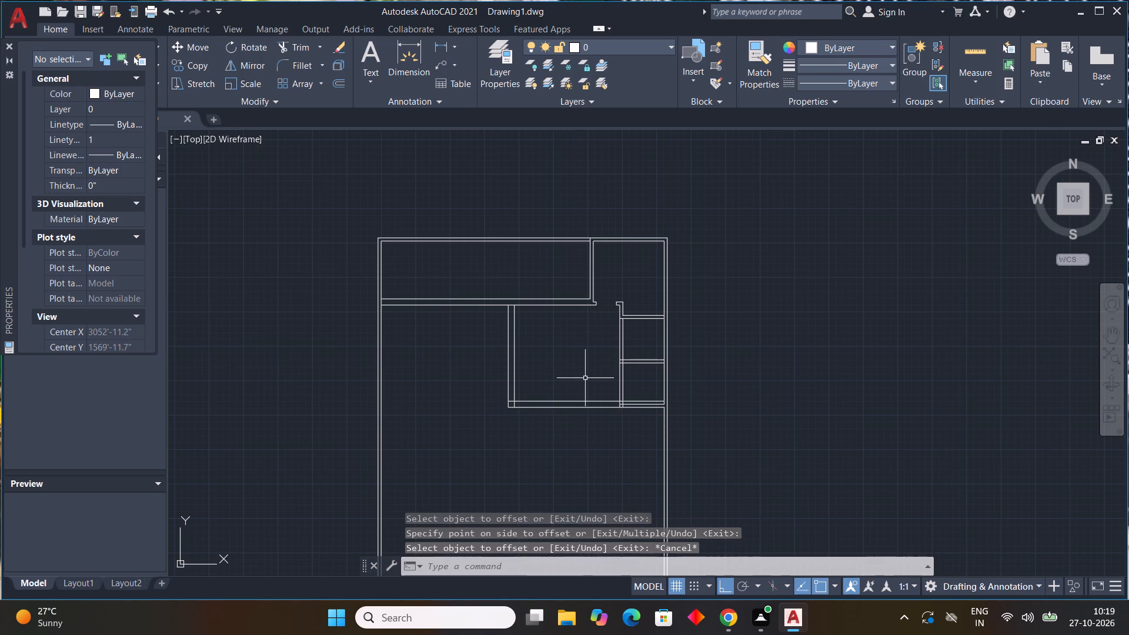
{"action": "key", "text": "Escape"}
{"action": "key", "text": "Escape"}
{"action": "key", "text": "Escape"}
{"action": "middle_click_drag", "start_coordinate": [587, 385], "coordinate": [486, 447]}
{"action": "key", "text": "Escape"}
{"action": "key", "text": "grave"}
{"action": "key", "text": "Escape"}
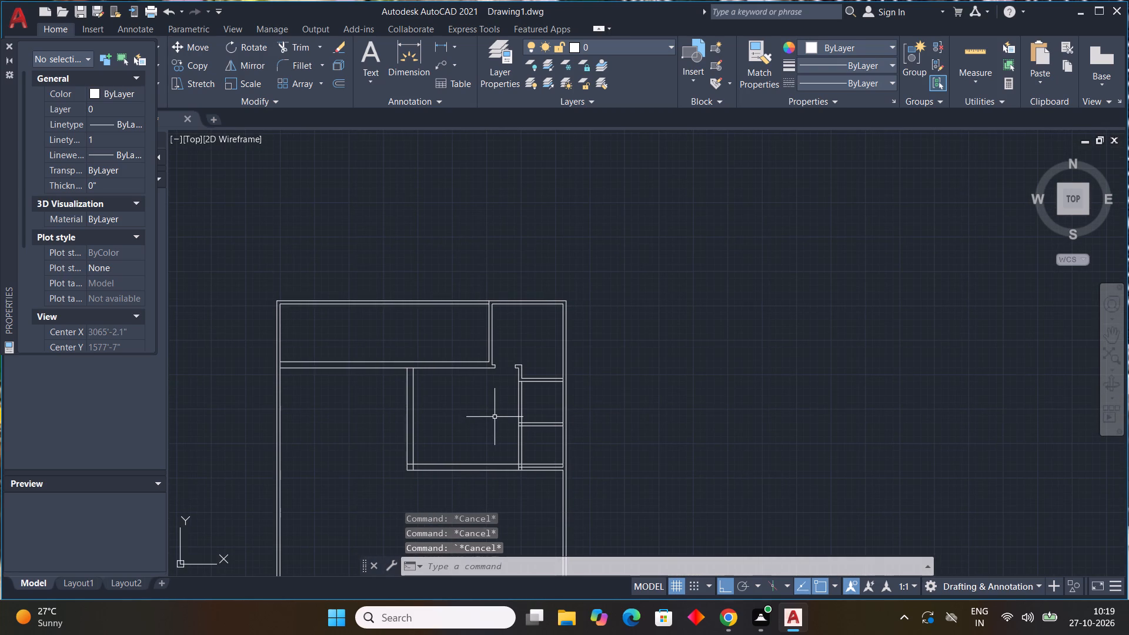
{"action": "key", "text": "Escape"}
{"action": "key", "text": "Escape"}
{"action": "key", "text": "Escape"}
Trim the new upper line out of the small lower room and clean up its corner junction with the vertical partition.
{"action": "type", "text": "tr"}
{"action": "key", "text": "space"}
{"action": "scroll", "coordinate": [533, 471], "scroll_direction": "up", "scroll_amount": 3}
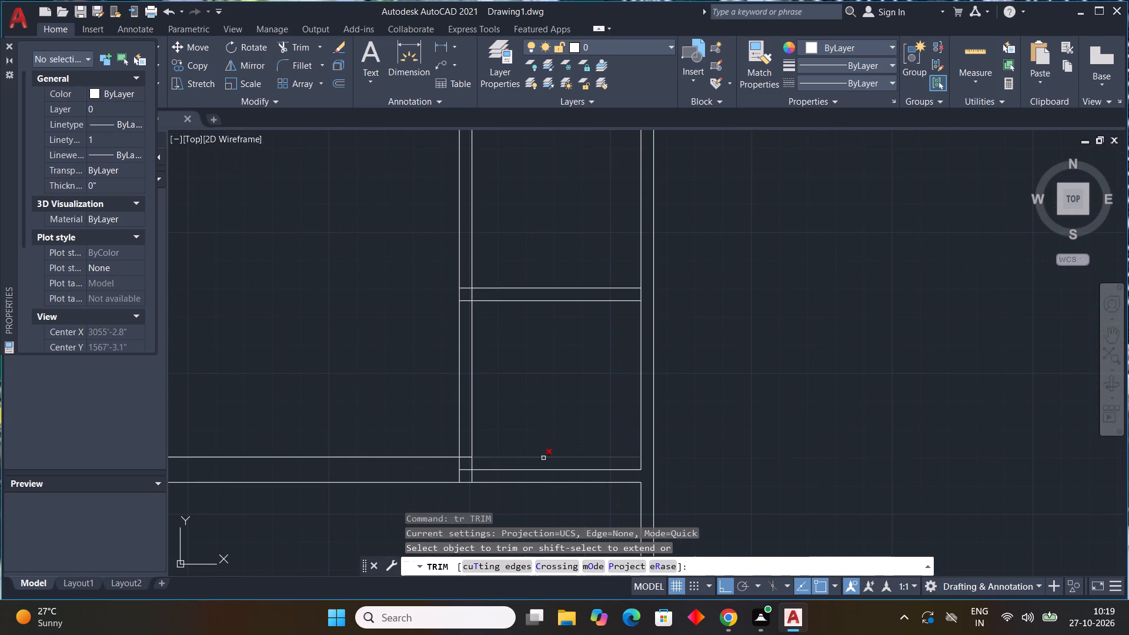
{"action": "left_click", "coordinate": [543, 458]}
{"action": "middle_click_drag", "start_coordinate": [576, 441], "coordinate": [764, 428]}
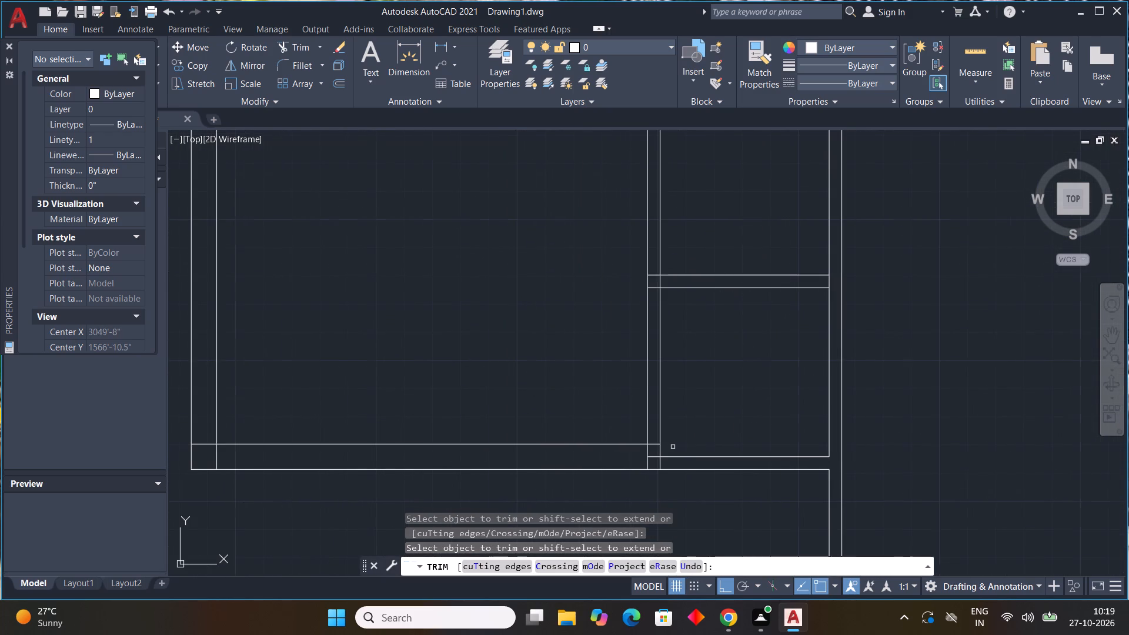
{"action": "scroll", "coordinate": [670, 447], "scroll_direction": "up", "scroll_amount": 2}
{"action": "left_click_drag", "start_coordinate": [629, 437], "coordinate": [632, 450]}
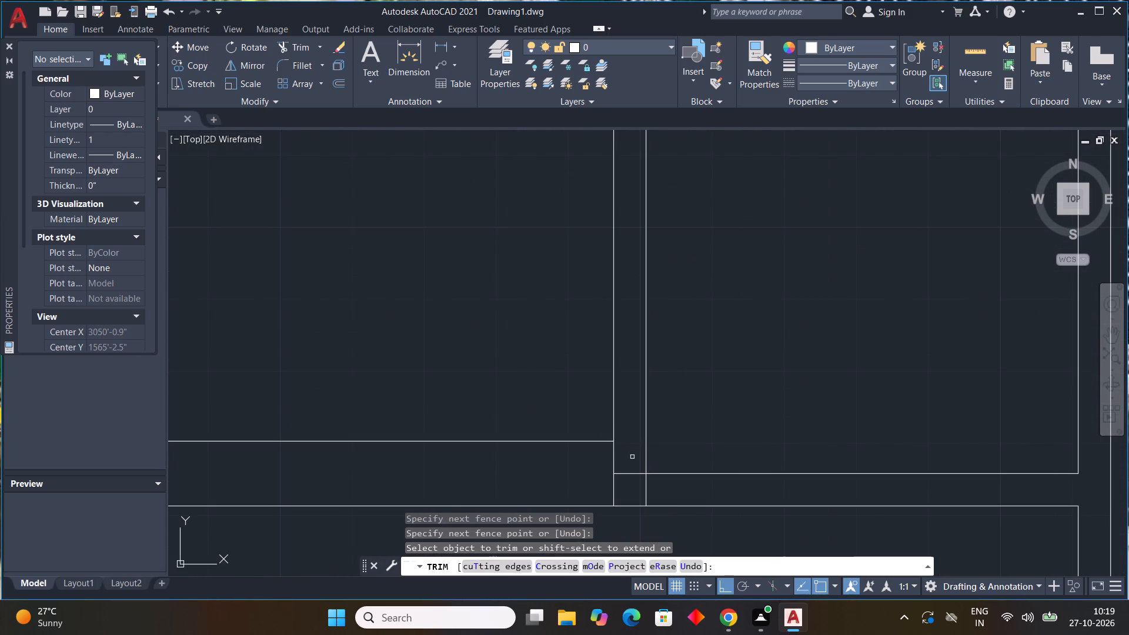
{"action": "left_click", "coordinate": [634, 471]}
{"action": "left_click", "coordinate": [648, 486]}
{"action": "scroll", "coordinate": [654, 479], "scroll_direction": "down", "scroll_amount": 4}
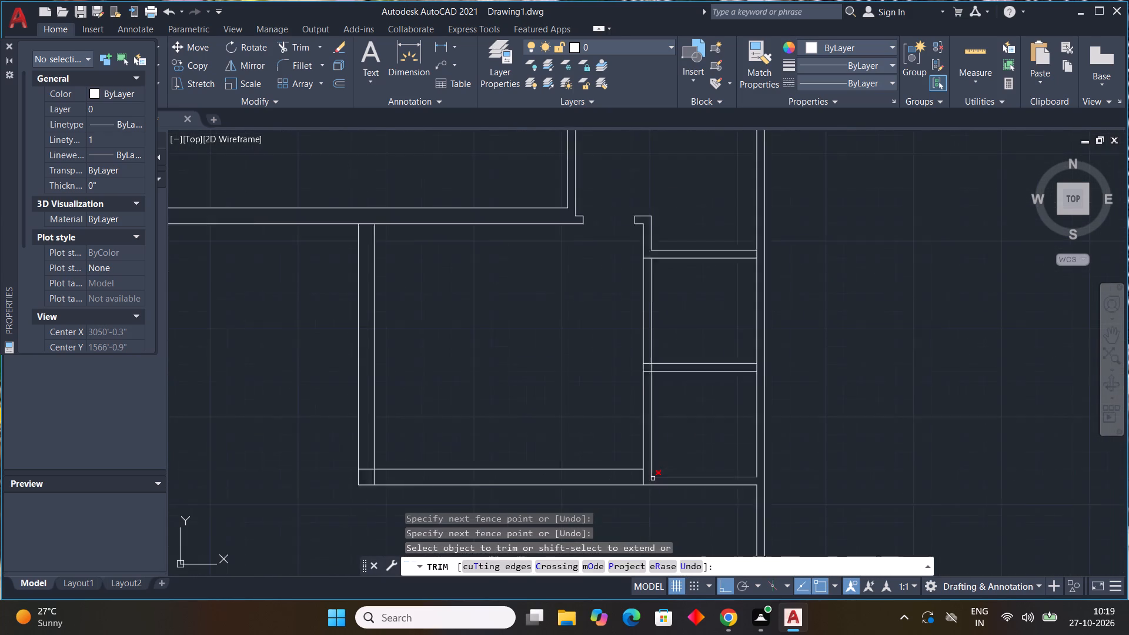
Trim the second horizontal partition's lines between the two lines of the vertical partition.
{"action": "middle_click_drag", "start_coordinate": [679, 441], "coordinate": [714, 486]}
{"action": "middle_click", "coordinate": [714, 486]}
{"action": "scroll", "coordinate": [689, 455], "scroll_direction": "up", "scroll_amount": 4}
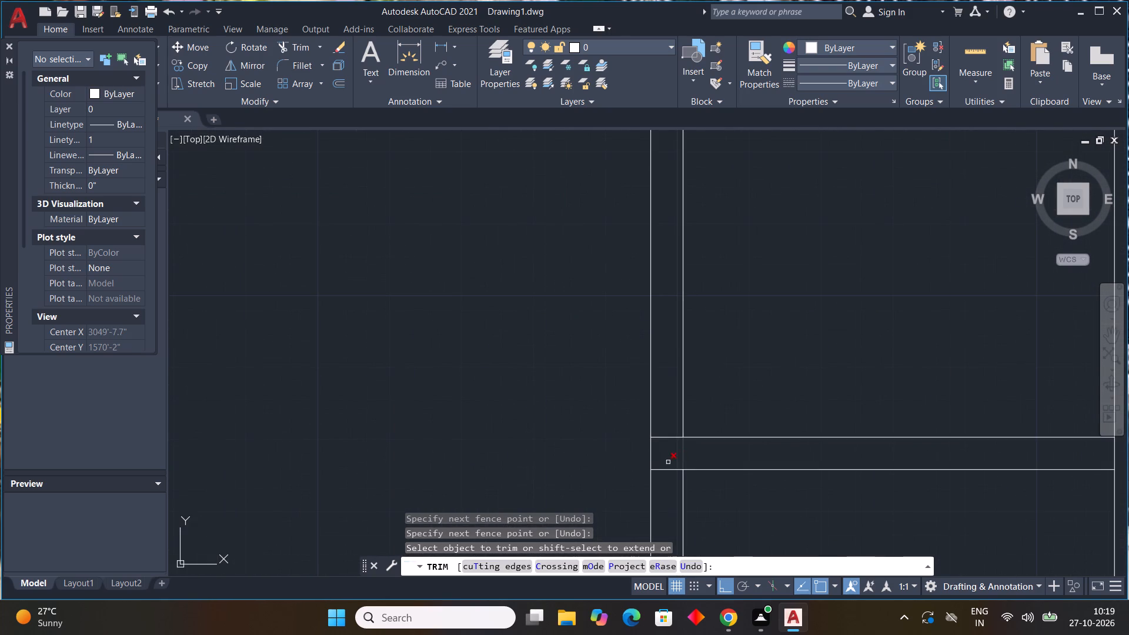
{"action": "left_click_drag", "start_coordinate": [677, 454], "coordinate": [670, 453]}
{"action": "left_click_drag", "start_coordinate": [664, 410], "coordinate": [672, 463]}
{"action": "left_click_drag", "start_coordinate": [673, 449], "coordinate": [706, 442]}
{"action": "scroll", "coordinate": [685, 454], "scroll_direction": "down", "scroll_amount": 3}
{"action": "scroll", "coordinate": [735, 496], "scroll_direction": "down", "scroll_amount": 1}
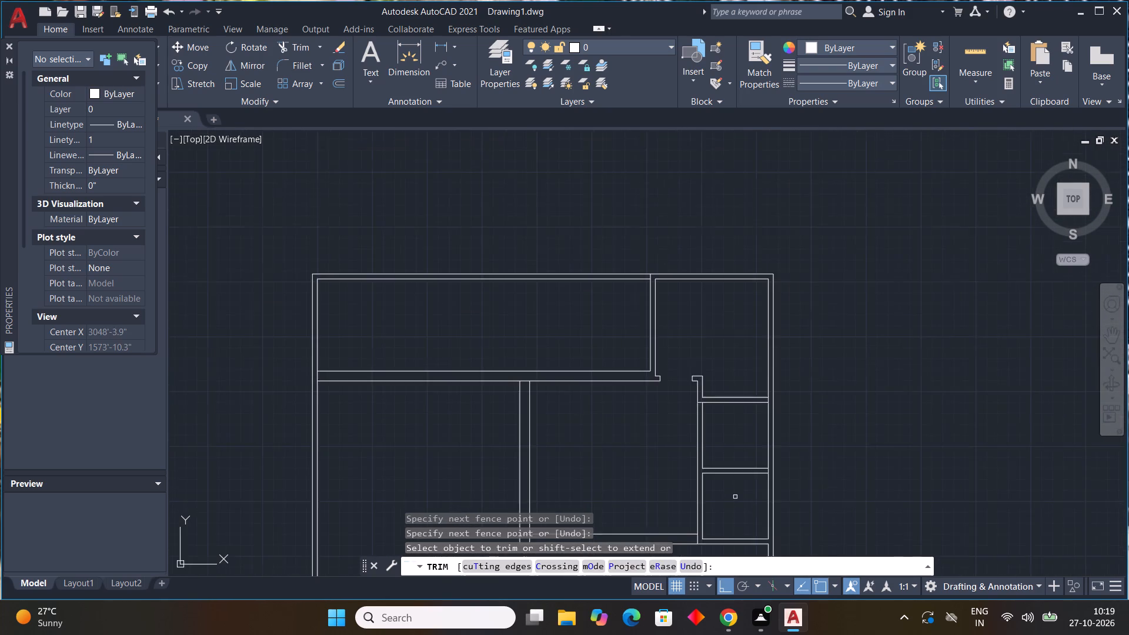
{"action": "middle_click_drag", "start_coordinate": [730, 497], "coordinate": [697, 372]}
{"action": "middle_click_drag", "start_coordinate": [512, 435], "coordinate": [673, 460]}
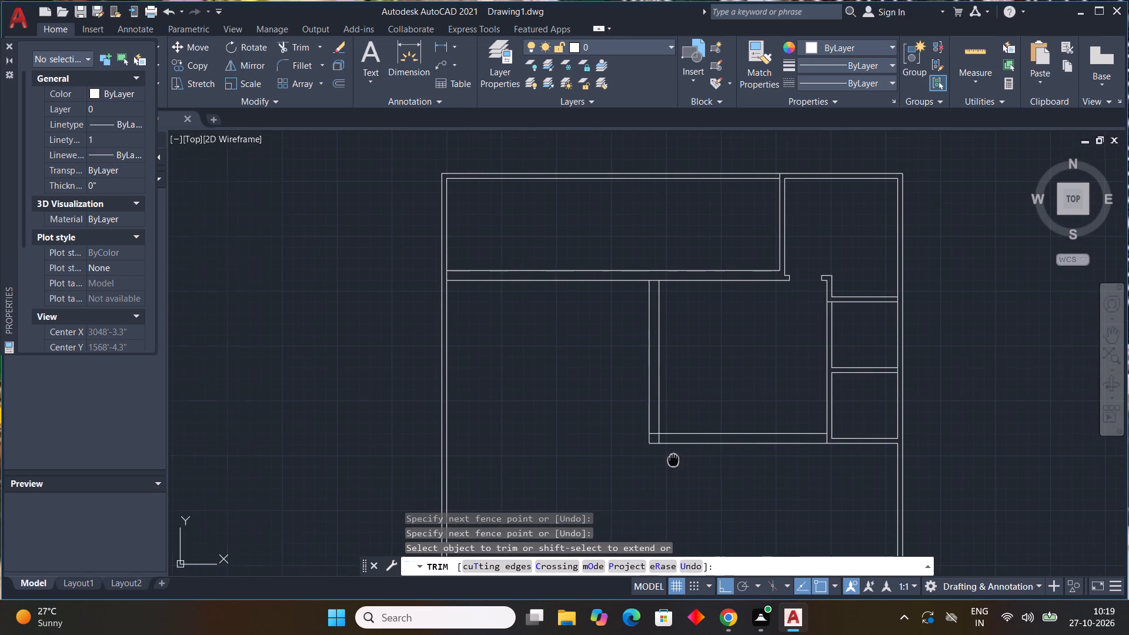
{"action": "middle_click", "coordinate": [673, 460]}
{"action": "middle_click", "coordinate": [673, 460]}
{"action": "middle_click", "coordinate": [673, 460]}
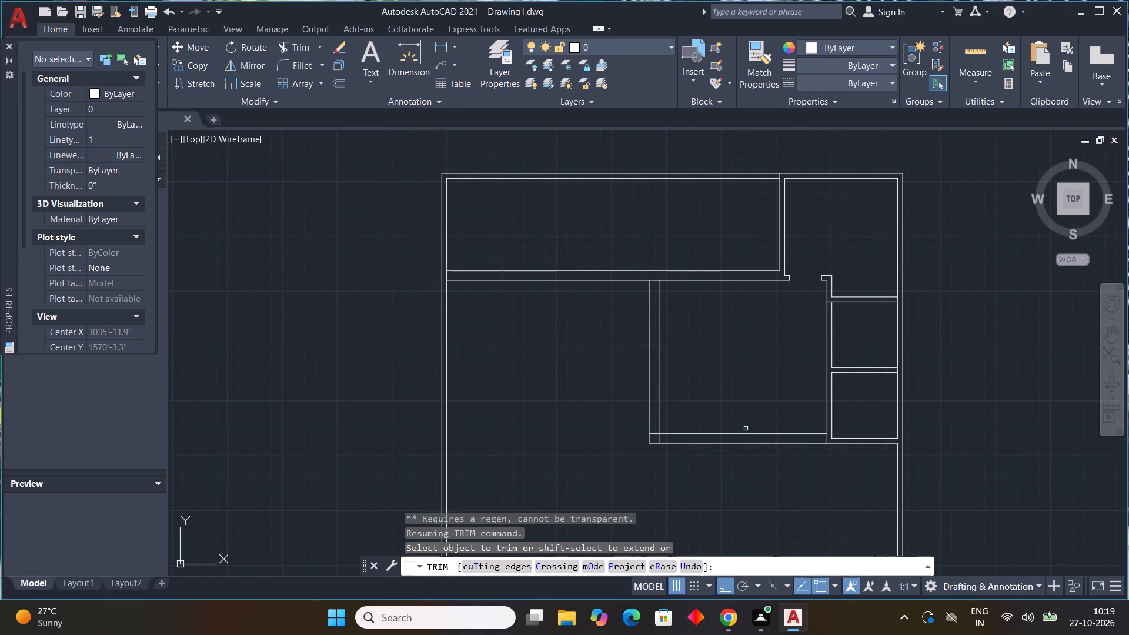
{"action": "key", "text": "Escape"}
{"action": "key", "text": "Escape"}
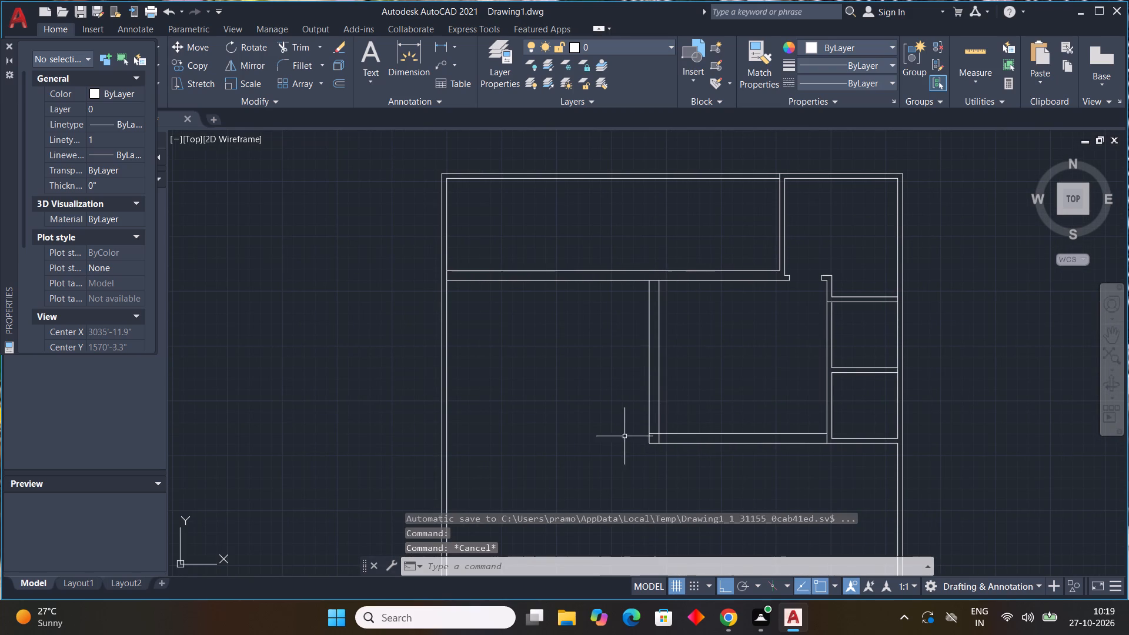
Offset the inner line of the left outer wall 5'0" to the right, into the plan.
{"action": "middle_click_drag", "start_coordinate": [547, 405], "coordinate": [551, 362]}
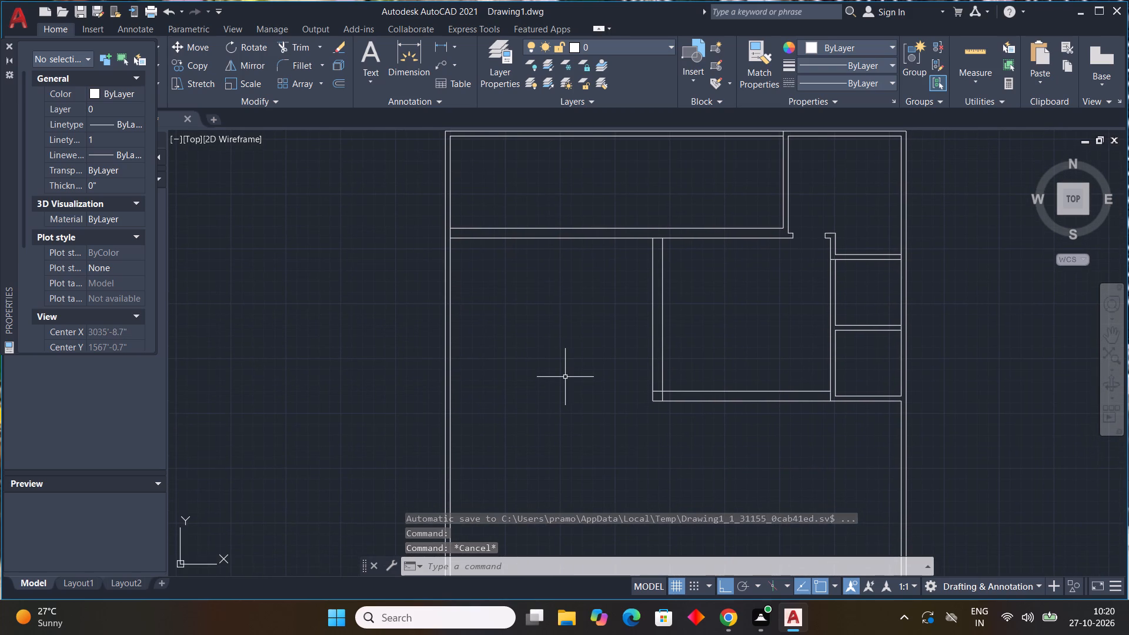
{"action": "type", "text": "off"}
{"action": "key", "text": "space"}
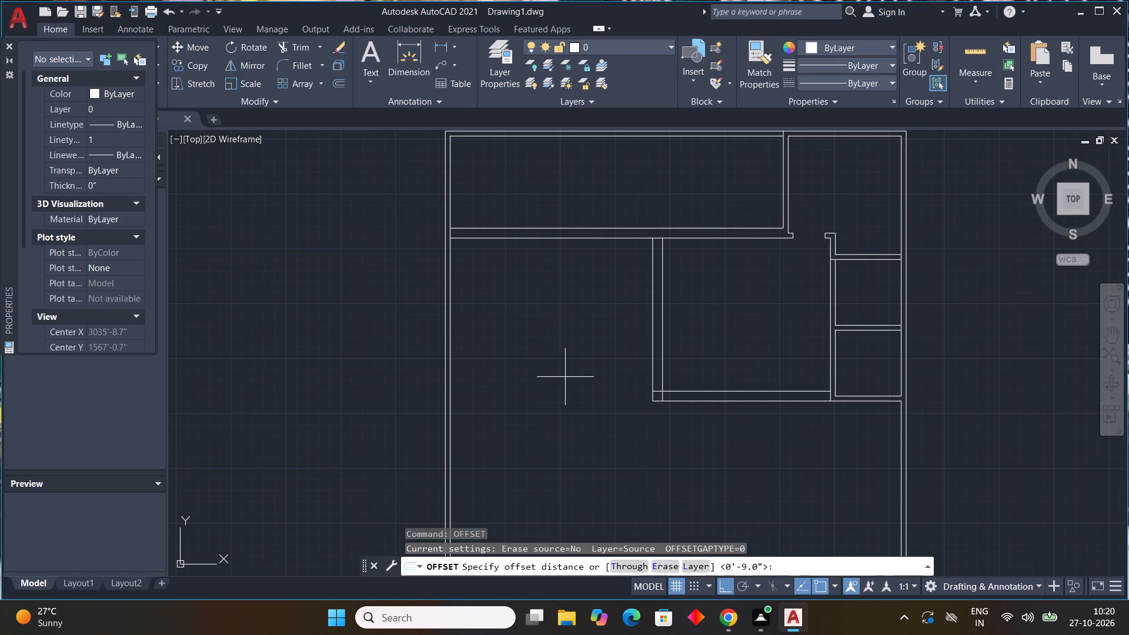
{"action": "type", "text": "5'0\""}
{"action": "key", "text": "Return"}
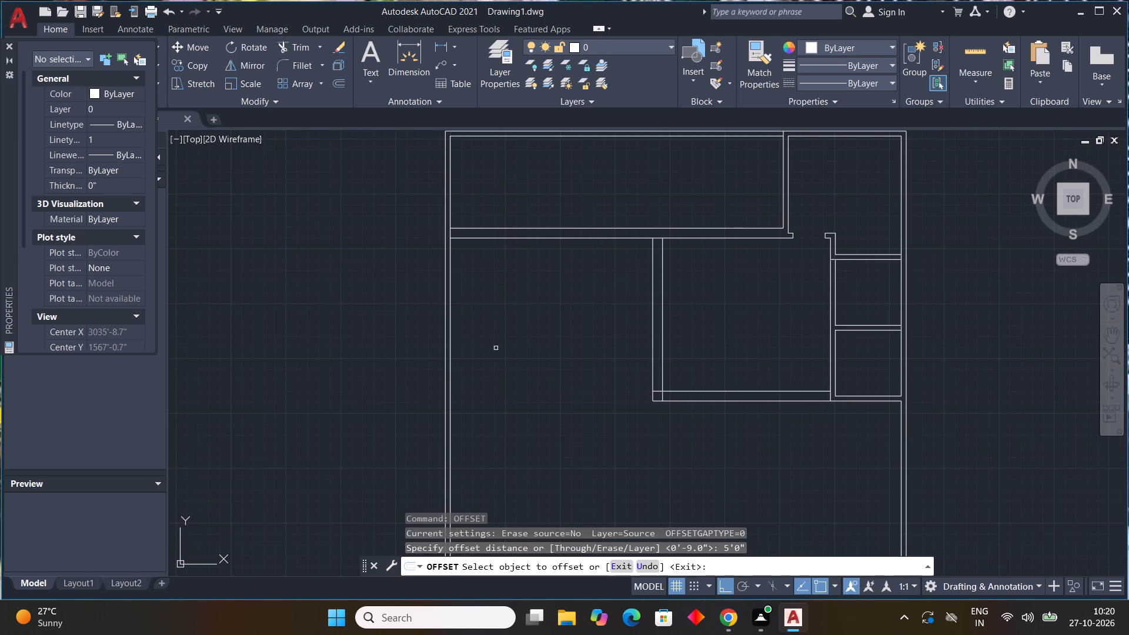
{"action": "left_click_drag", "start_coordinate": [451, 333], "coordinate": [471, 334]}
{"action": "left_click", "coordinate": [537, 337]}
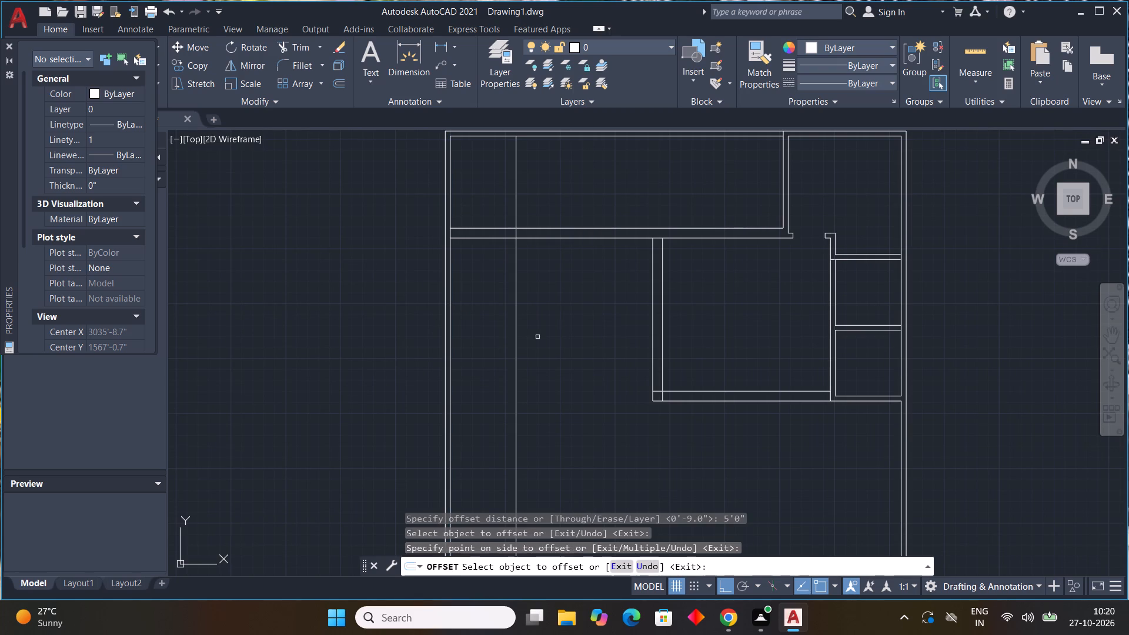
{"action": "middle_click_drag", "start_coordinate": [571, 339], "coordinate": [462, 349]}
{"action": "key", "text": "Escape"}
{"action": "key", "text": "Escape"}
{"action": "key", "text": "Escape"}
{"action": "key", "text": "Escape"}
{"action": "key", "text": "Escape"}
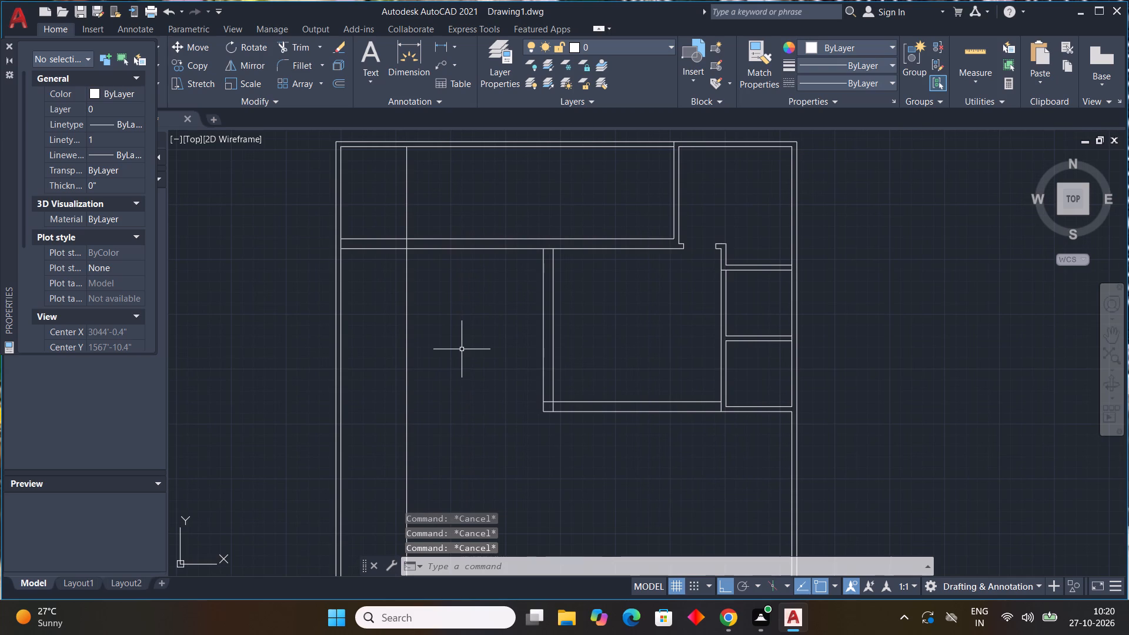
{"action": "key", "text": "Escape"}
{"action": "key", "text": "Escape"}
Offset the new vertical line 9" to the right to form a 9" wall.
{"action": "key", "text": "space"}
{"action": "key", "text": "9"}
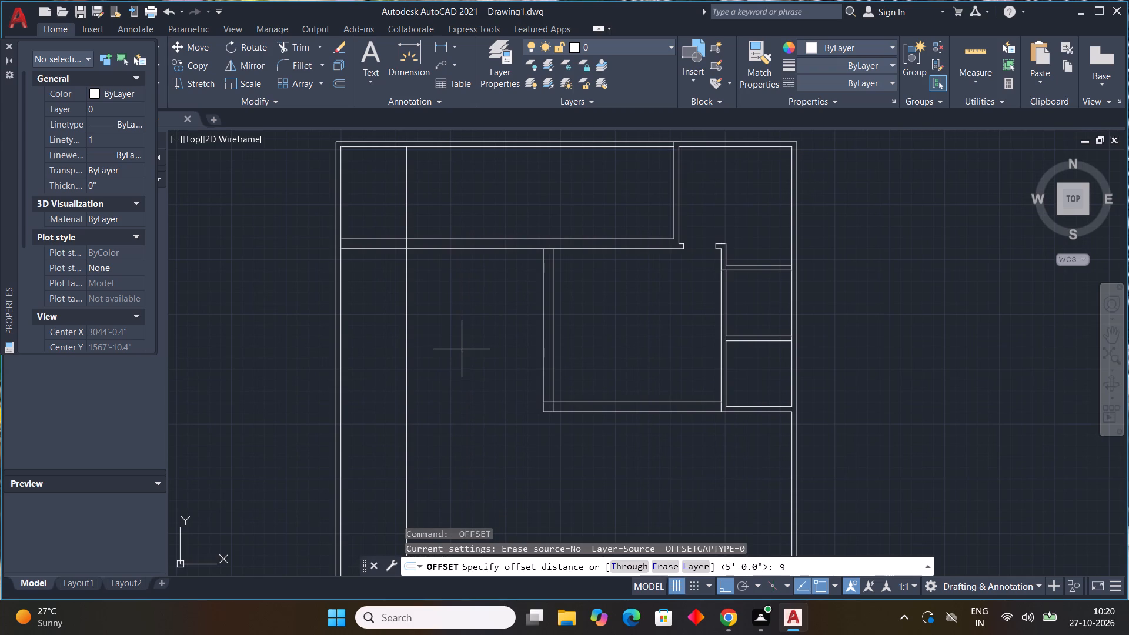
{"action": "key", "text": "shift+quotedbl"}
{"action": "key", "text": "Return"}
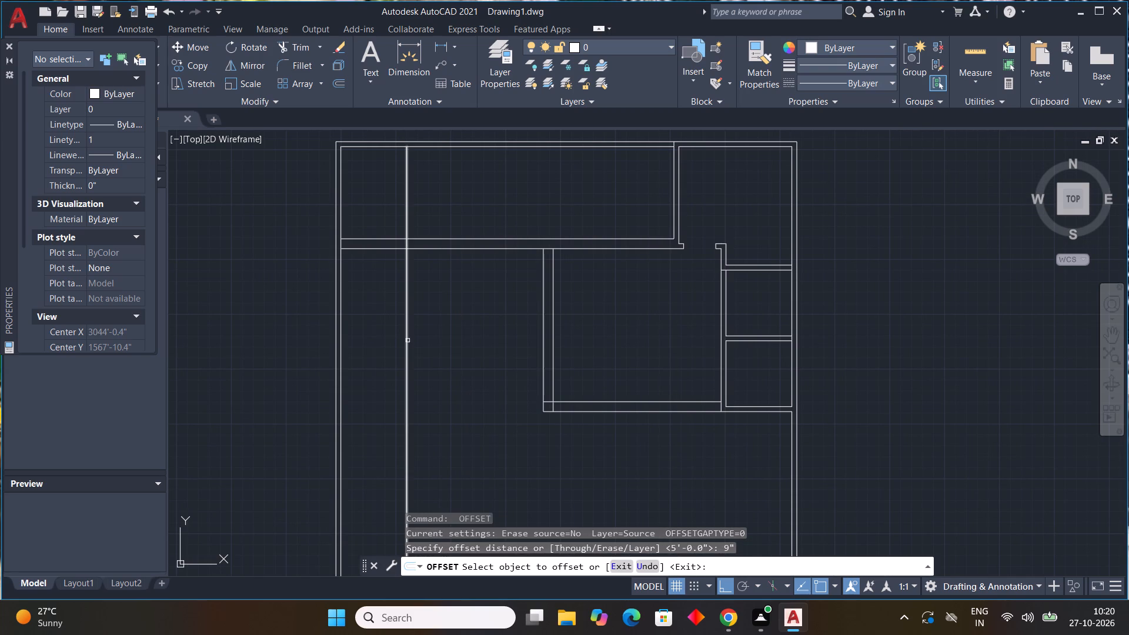
{"action": "left_click", "coordinate": [407, 340]}
{"action": "left_click", "coordinate": [449, 330]}
{"action": "key", "text": "Escape"}
Measure the clear distance between the new 9" wall and the middle room's left wall along the horizontal wall.
{"action": "left_click", "coordinate": [370, 61]}
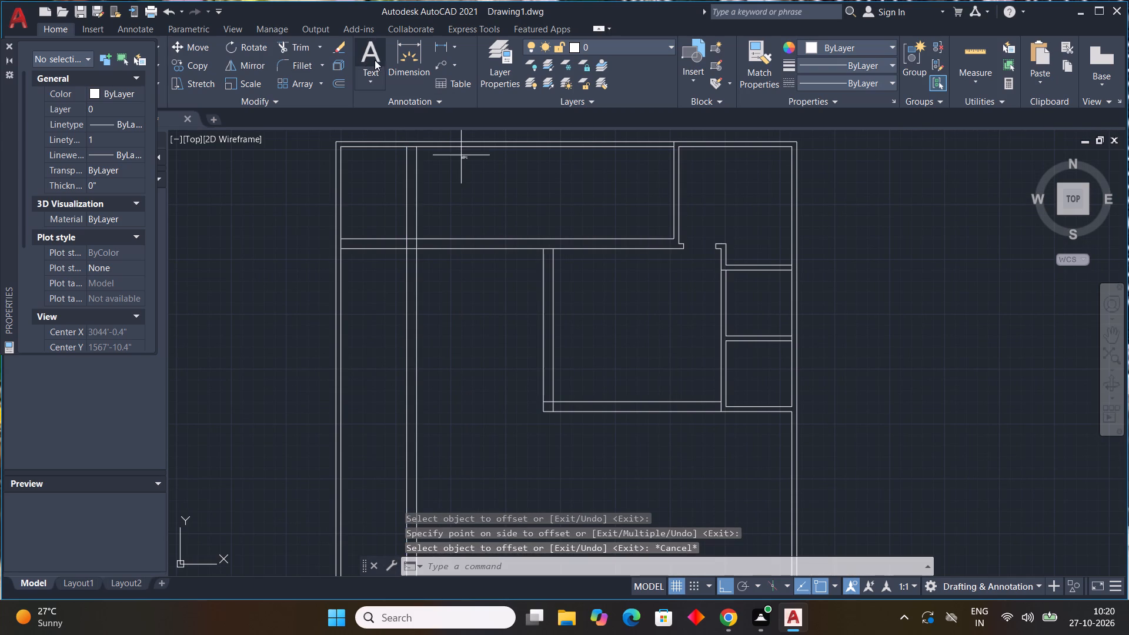
{"action": "triple_click", "coordinate": [417, 55]}
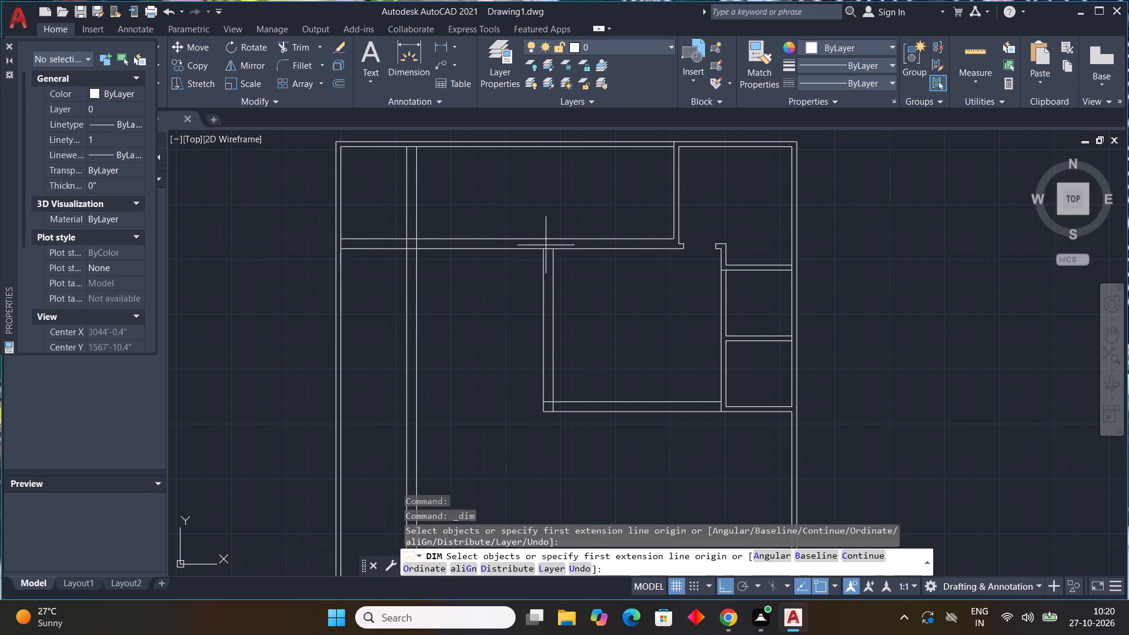
{"action": "left_click", "coordinate": [545, 248]}
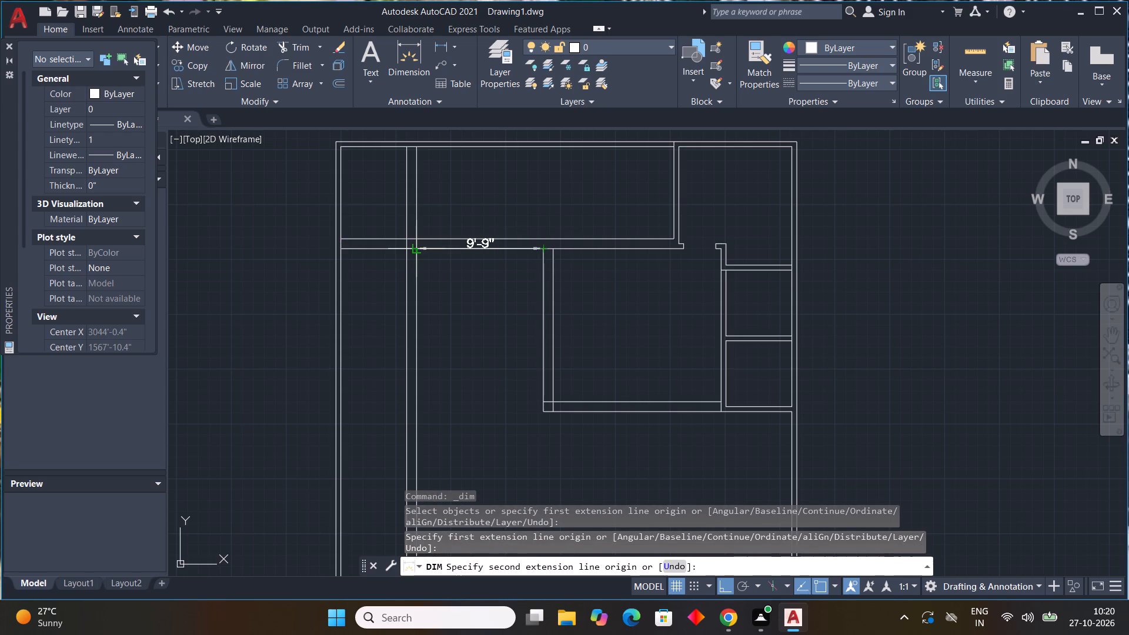
{"action": "key", "text": "Escape"}
{"action": "key", "text": "Escape"}
{"action": "scroll", "coordinate": [547, 289], "scroll_direction": "down", "scroll_amount": 2}
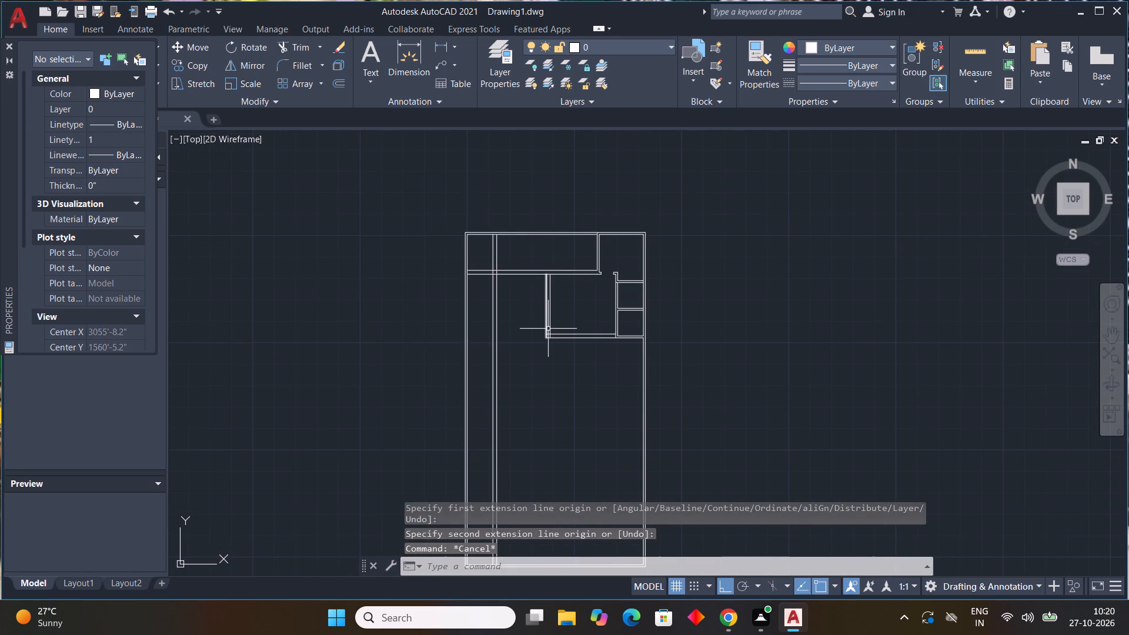
Trim off both lines of the new 9" wall above the long horizontal wall, inside the top room.
{"action": "type", "text": "tr"}
{"action": "key", "text": "space"}
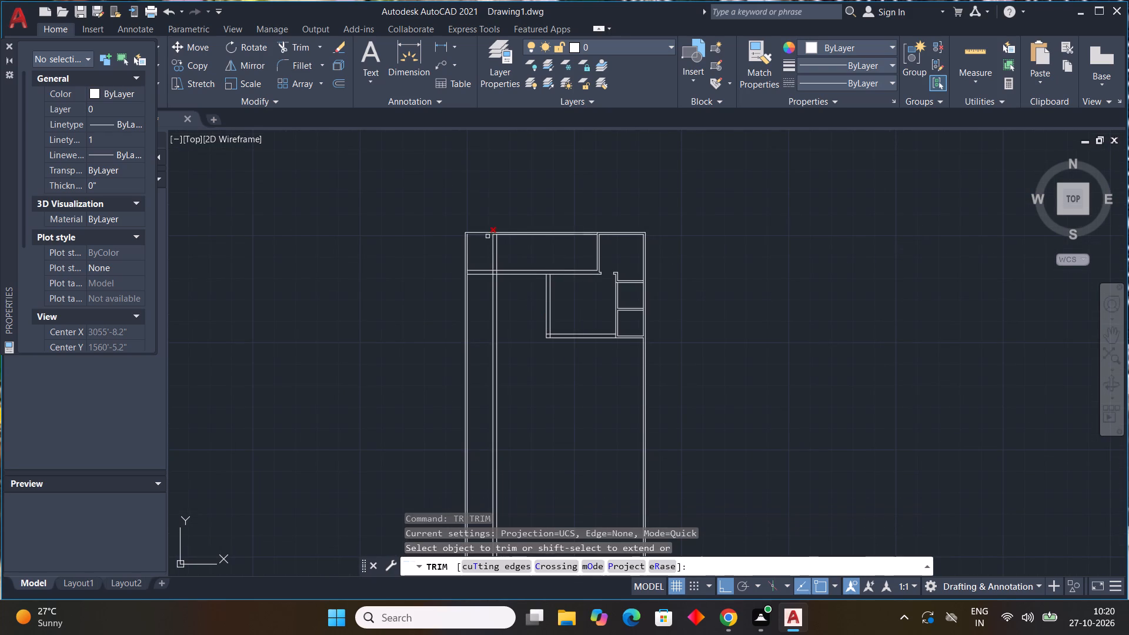
{"action": "scroll", "coordinate": [503, 253], "scroll_direction": "up", "scroll_amount": 3}
{"action": "left_click_drag", "start_coordinate": [457, 266], "coordinate": [490, 266]}
{"action": "left_click_drag", "start_coordinate": [492, 266], "coordinate": [510, 268]}
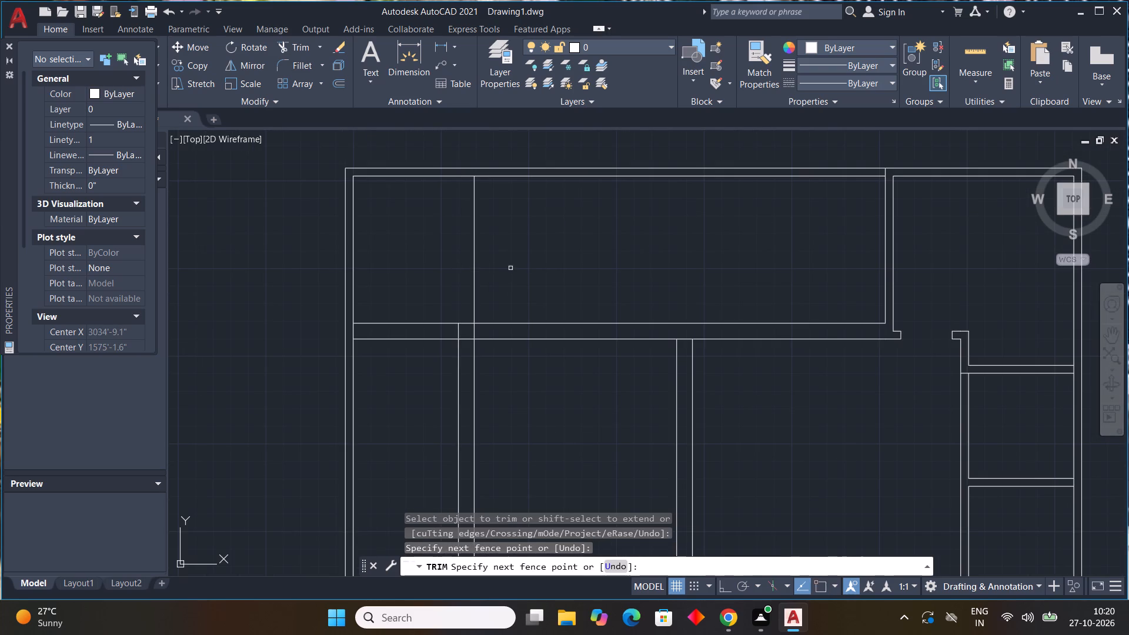
{"action": "left_click_drag", "start_coordinate": [463, 273], "coordinate": [513, 277]}
Trim the new wall's right line inside the long horizontal wall, and that wall's lower line between the lines of both vertical 9" walls.
{"action": "scroll", "coordinate": [465, 332], "scroll_direction": "up", "scroll_amount": 2}
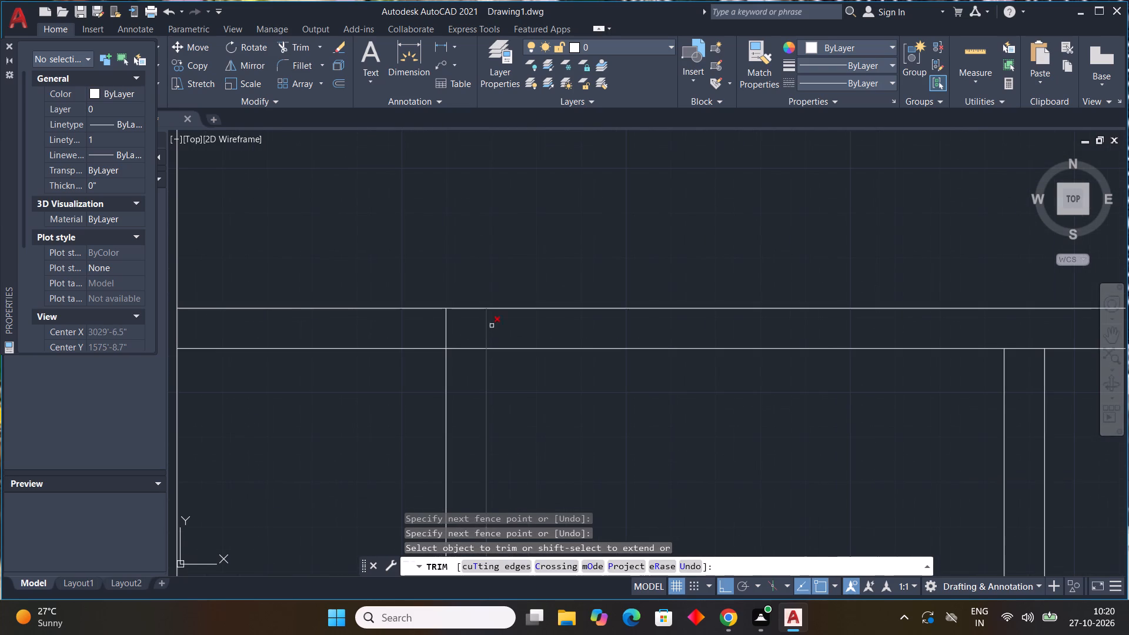
{"action": "left_click_drag", "start_coordinate": [493, 325], "coordinate": [465, 359]}
{"action": "scroll", "coordinate": [489, 355], "scroll_direction": "down", "scroll_amount": 2}
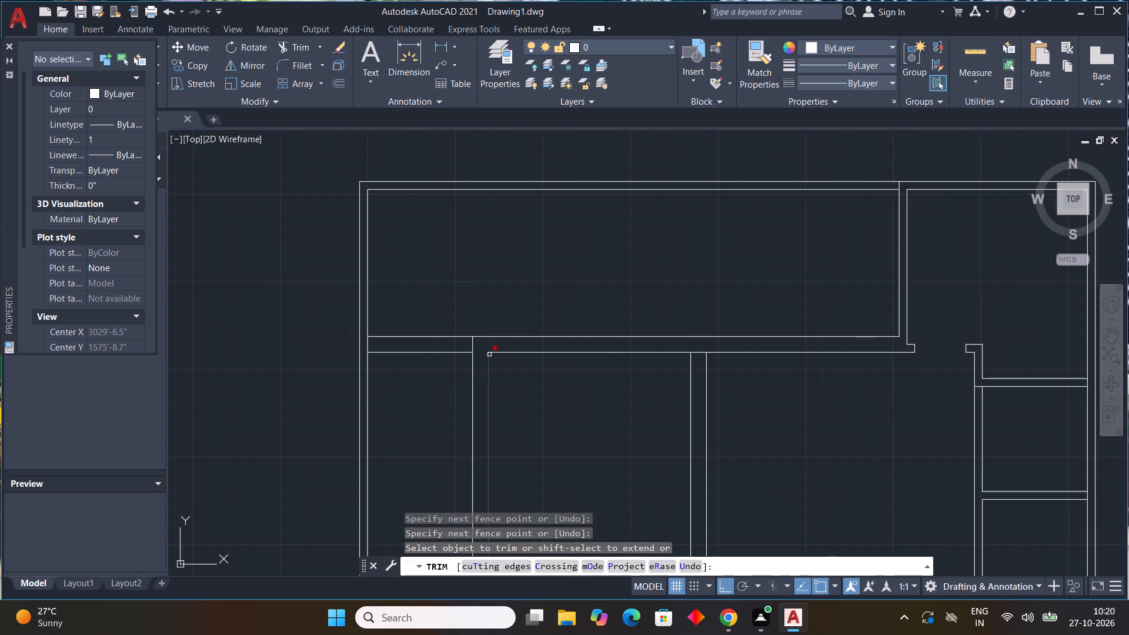
{"action": "left_click", "coordinate": [697, 353]}
{"action": "scroll", "coordinate": [770, 392], "scroll_direction": "down", "scroll_amount": 2}
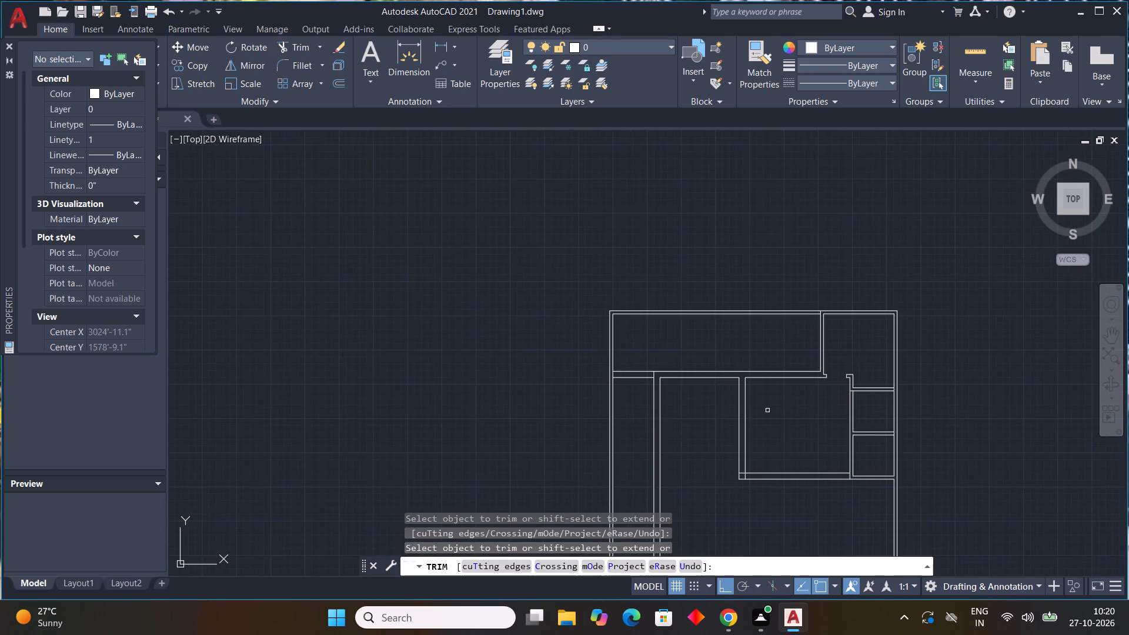
Extend both lines of the middle room's bottom wall left to the long vertical 9" wall.
{"action": "middle_click_drag", "start_coordinate": [767, 410], "coordinate": [615, 311]}
{"action": "middle_click", "coordinate": [615, 311]}
{"action": "middle_click_drag", "start_coordinate": [615, 311], "coordinate": [630, 301]}
{"action": "key", "text": "Escape"}
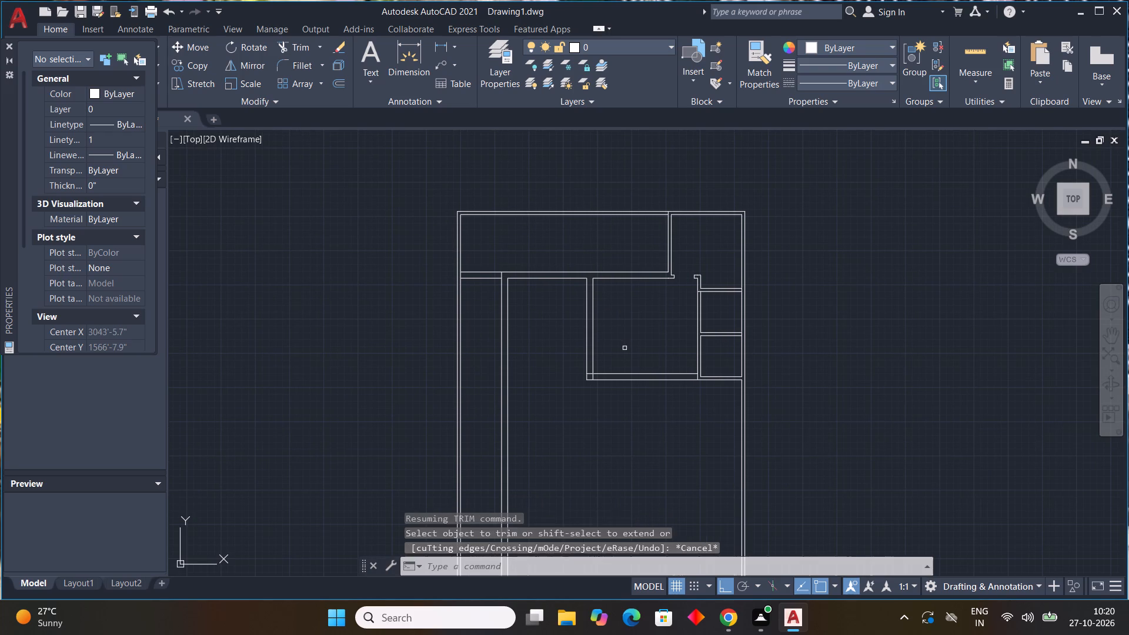
{"action": "key", "text": "Escape"}
{"action": "key", "text": "Escape"}
{"action": "key", "text": "Escape"}
{"action": "scroll", "coordinate": [626, 353], "scroll_direction": "down", "scroll_amount": 1}
{"action": "key", "text": "Escape"}
{"action": "scroll", "coordinate": [626, 380], "scroll_direction": "up", "scroll_amount": 3}
{"action": "key", "text": "e"}
{"action": "type", "text": "x"}
{"action": "key", "text": "space"}
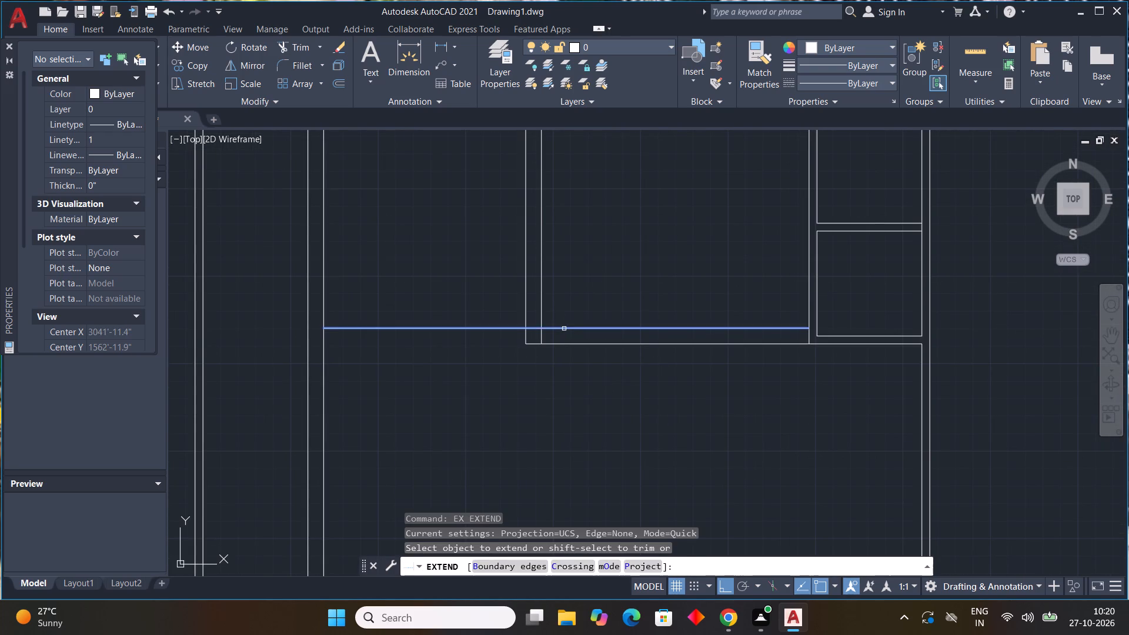
{"action": "left_click", "coordinate": [564, 329]}
{"action": "scroll", "coordinate": [657, 359], "scroll_direction": "down", "scroll_amount": 2}
{"action": "middle_click", "coordinate": [666, 372]}
{"action": "left_click", "coordinate": [645, 355]}
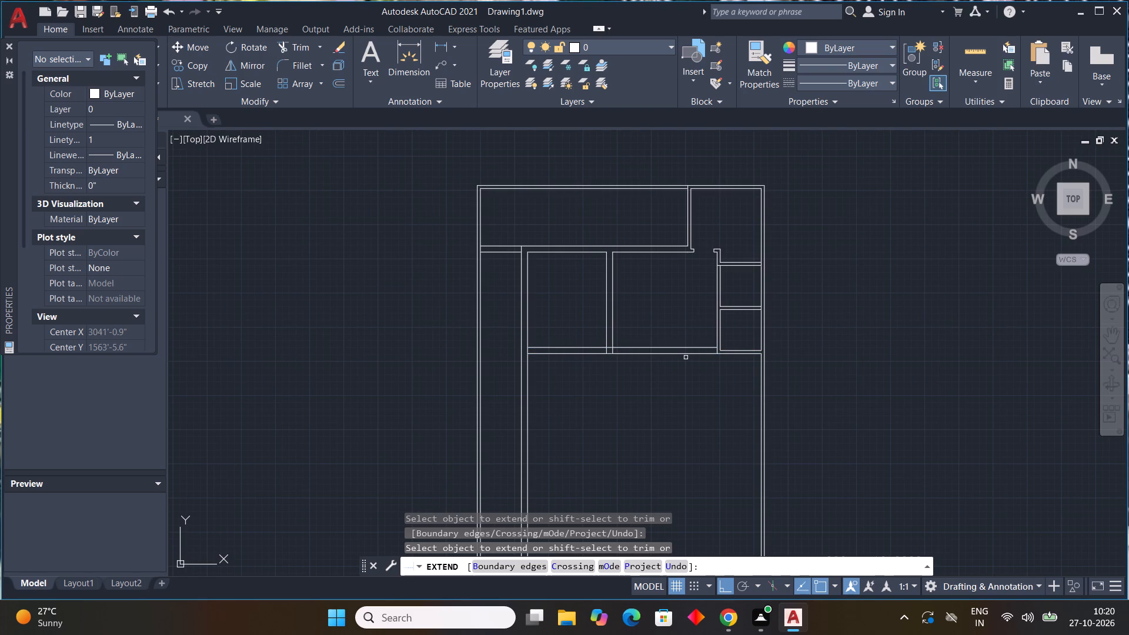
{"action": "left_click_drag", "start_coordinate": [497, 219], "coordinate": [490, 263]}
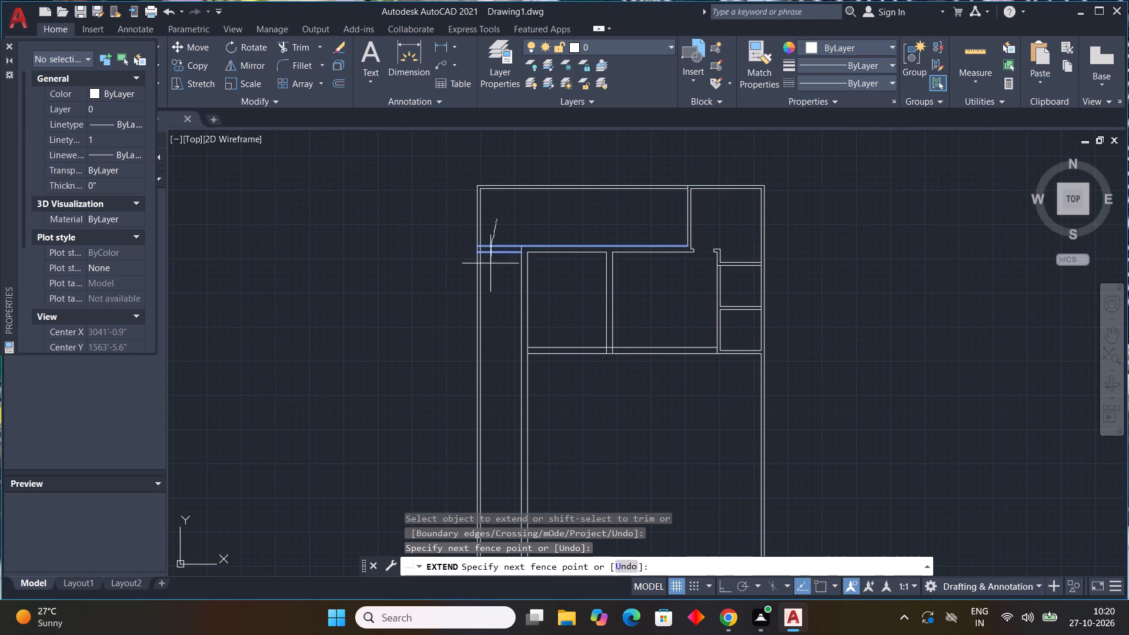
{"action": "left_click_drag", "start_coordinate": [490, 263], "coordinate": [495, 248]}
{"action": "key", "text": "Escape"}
Trim off both lines of the long horizontal wall between the outer left wall and the vertical 9" wall.
{"action": "scroll", "coordinate": [510, 232], "scroll_direction": "up", "scroll_amount": 4}
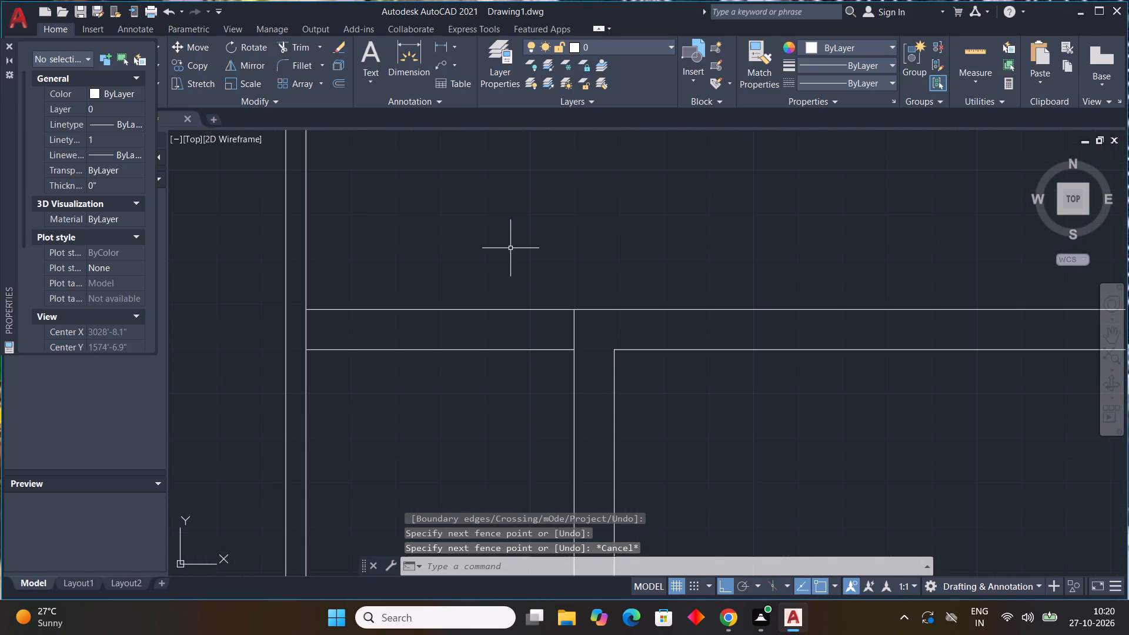
{"action": "type", "text": "tr"}
{"action": "key", "text": "space"}
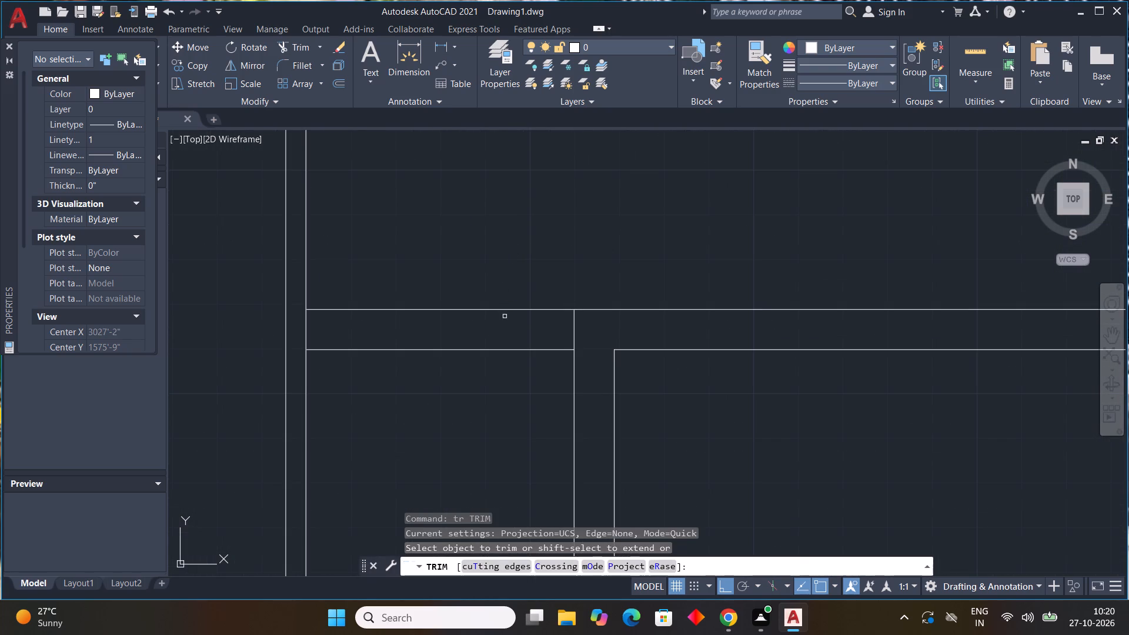
{"action": "left_click", "coordinate": [507, 308]}
{"action": "left_click", "coordinate": [507, 352]}
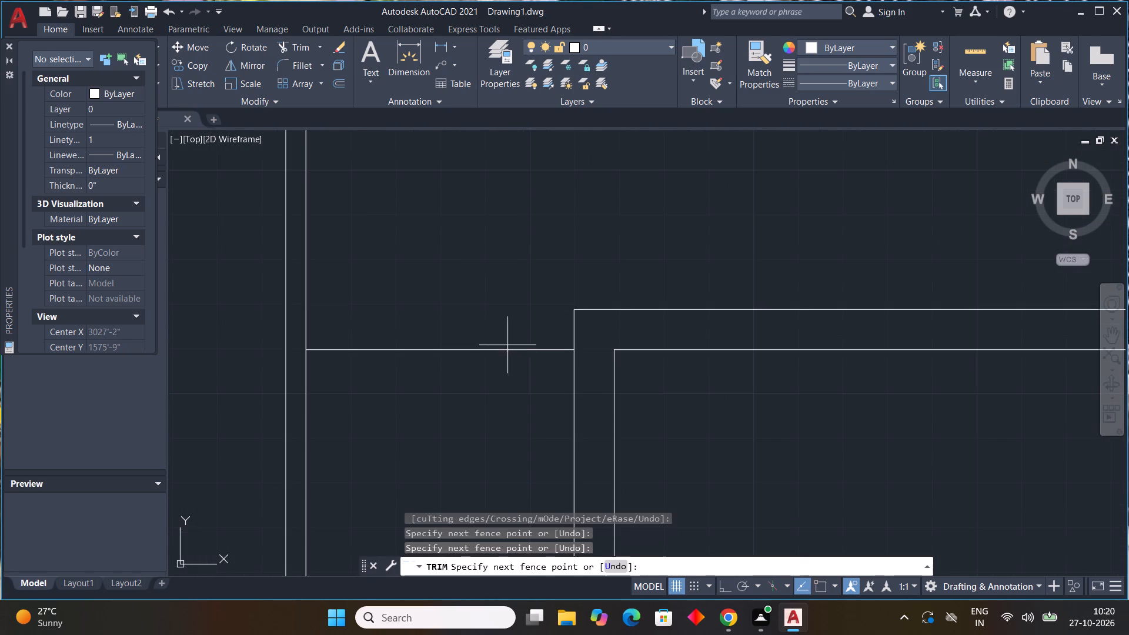
{"action": "left_click", "coordinate": [507, 332]}
{"action": "scroll", "coordinate": [507, 332], "scroll_direction": "down", "scroll_amount": 4}
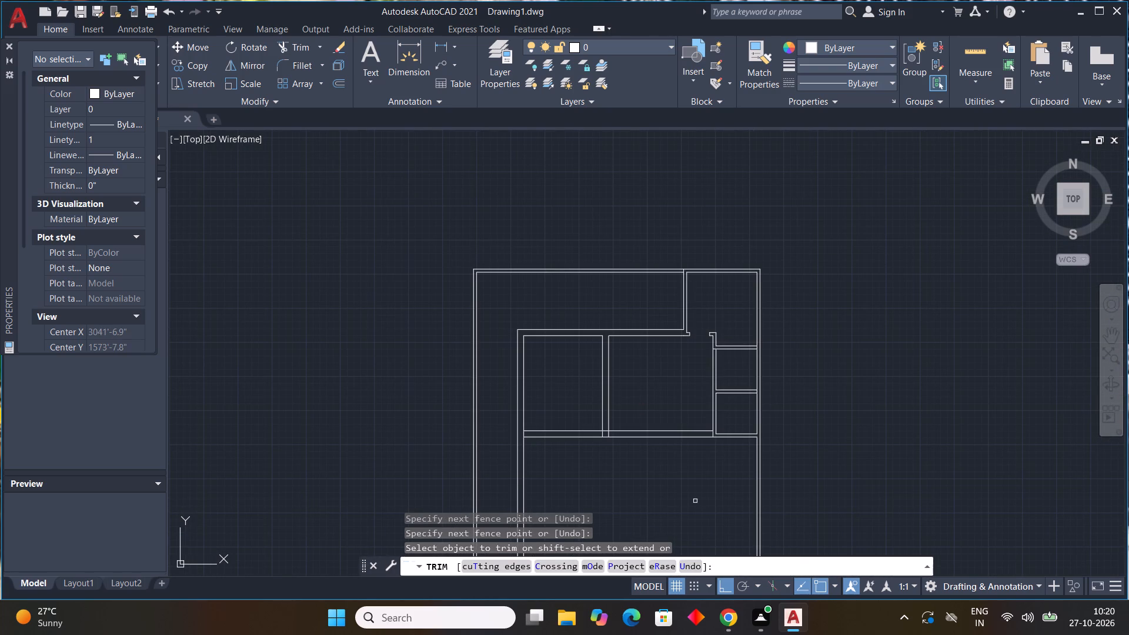
{"action": "scroll", "coordinate": [646, 446], "scroll_direction": "down", "scroll_amount": 1}
{"action": "middle_click_drag", "start_coordinate": [624, 418], "coordinate": [481, 282]}
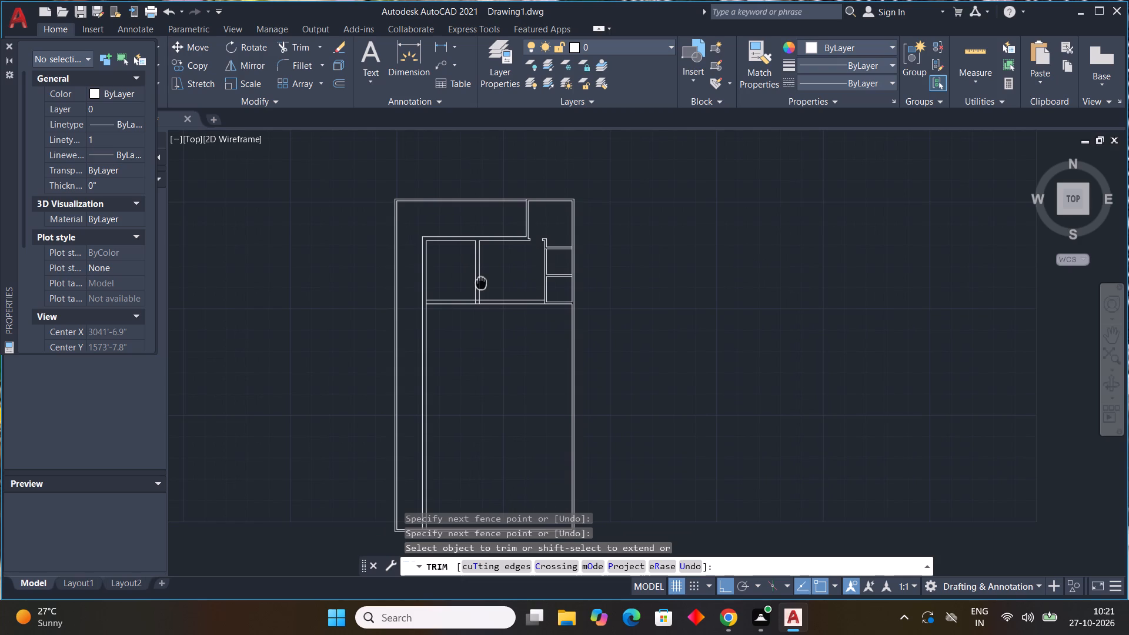
{"action": "middle_click_drag", "start_coordinate": [481, 282], "coordinate": [481, 281]}
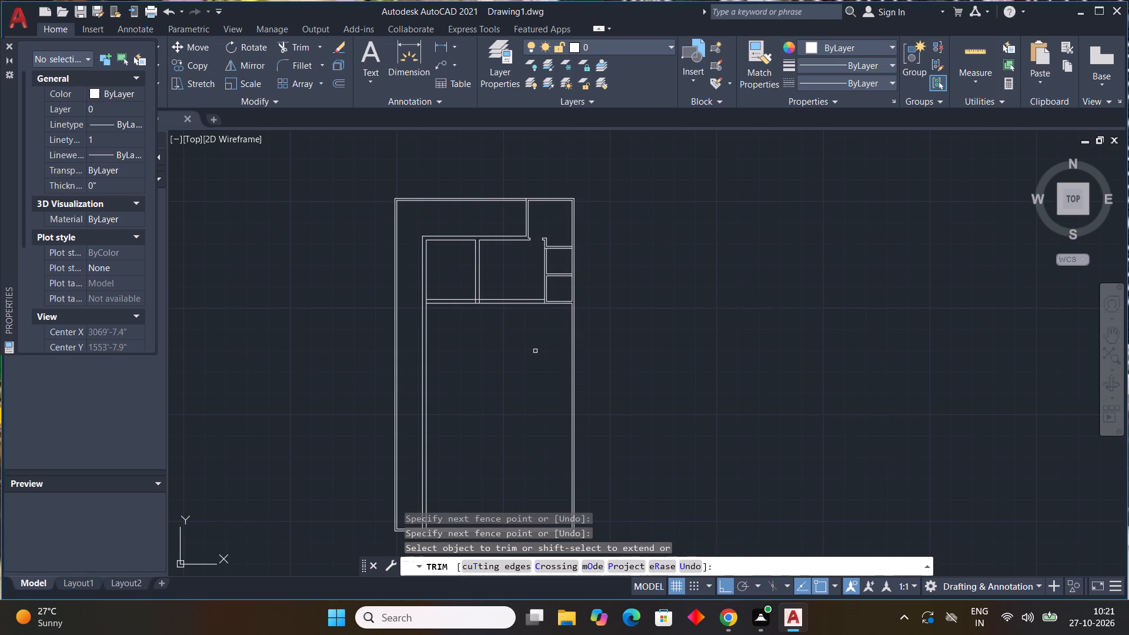
{"action": "key", "text": "Escape"}
{"action": "key", "text": "Escape"}
{"action": "key", "text": "Escape"}
{"action": "key", "text": "Escape"}
{"action": "key", "text": "Escape"}
{"action": "key", "text": "Escape"}
{"action": "key", "text": "Escape"}
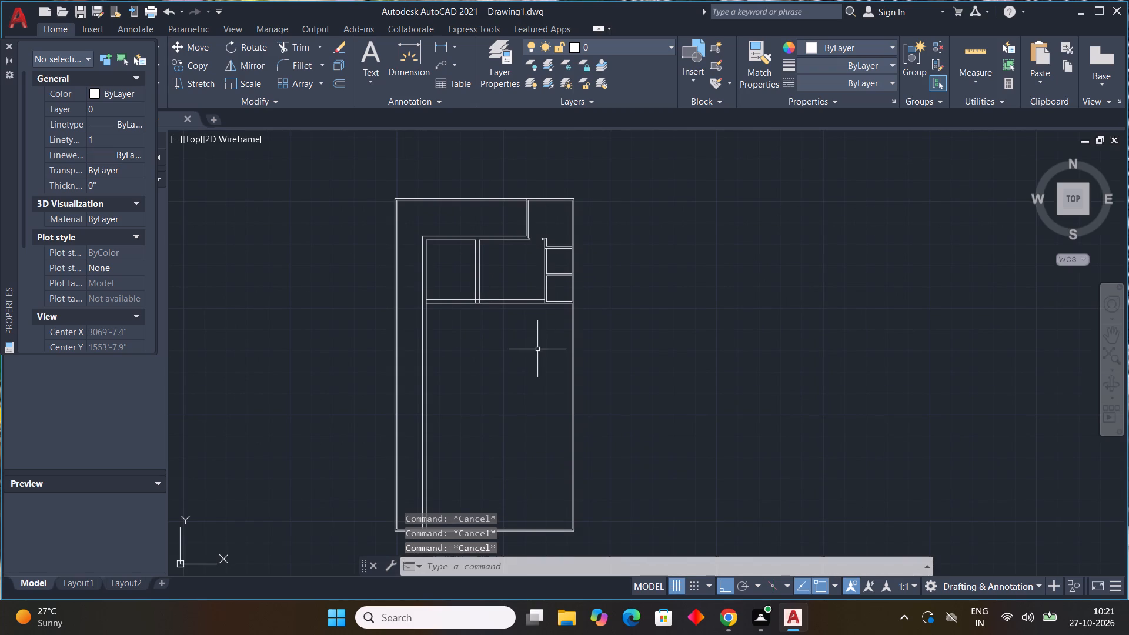
{"action": "key", "text": "Escape"}
{"action": "key", "text": "Escape"}
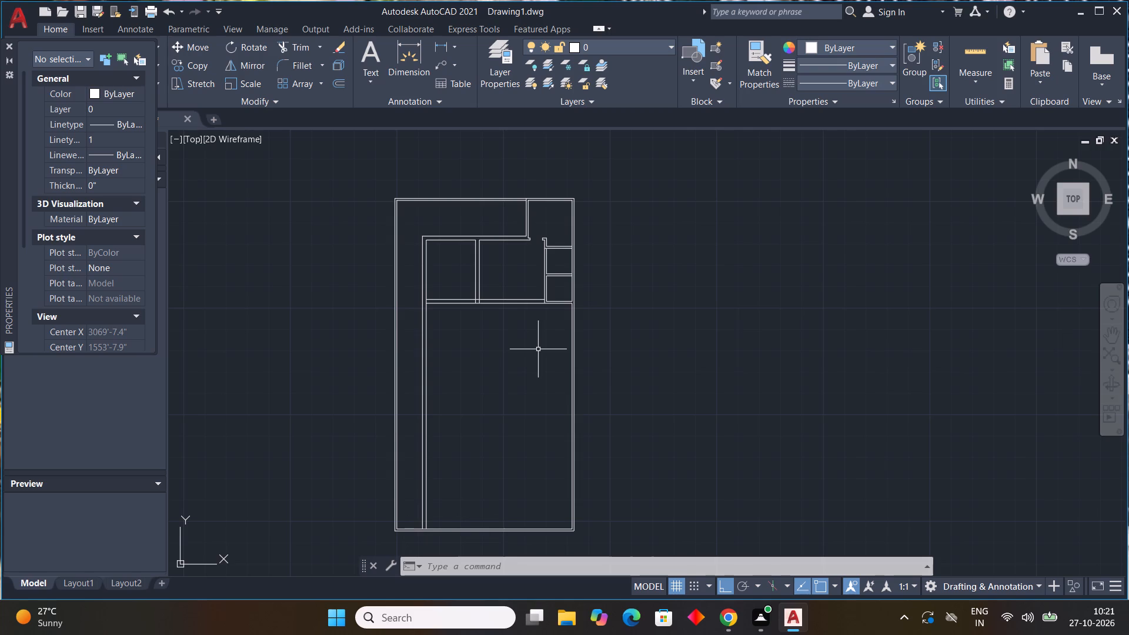
Offset the lower line of the middle rooms' bottom wall 5'0" downward.
{"action": "type", "text": "off"}
{"action": "key", "text": "space"}
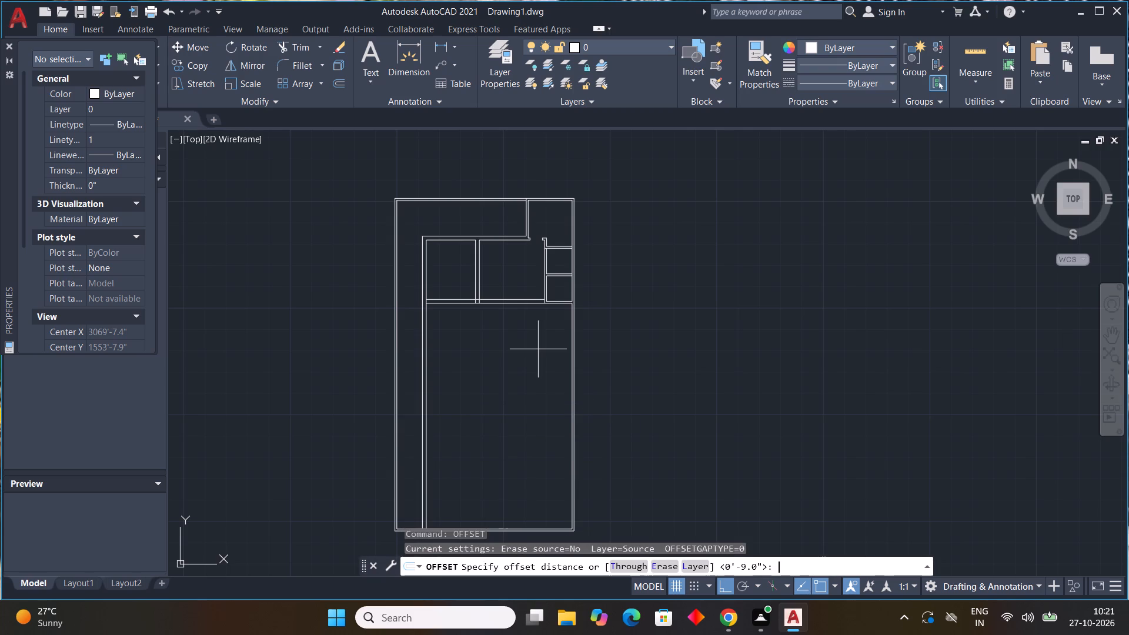
{"action": "type", "text": "5'0\""}
{"action": "key", "text": "Return"}
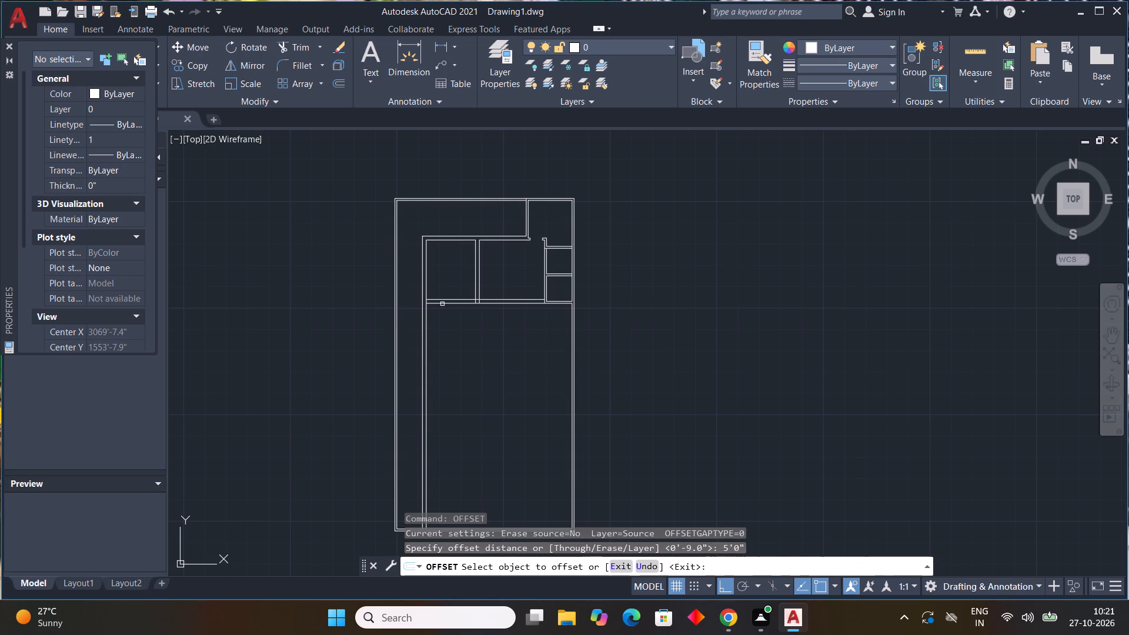
{"action": "left_click", "coordinate": [442, 304]}
{"action": "left_click", "coordinate": [439, 322]}
{"action": "key", "text": "Escape"}
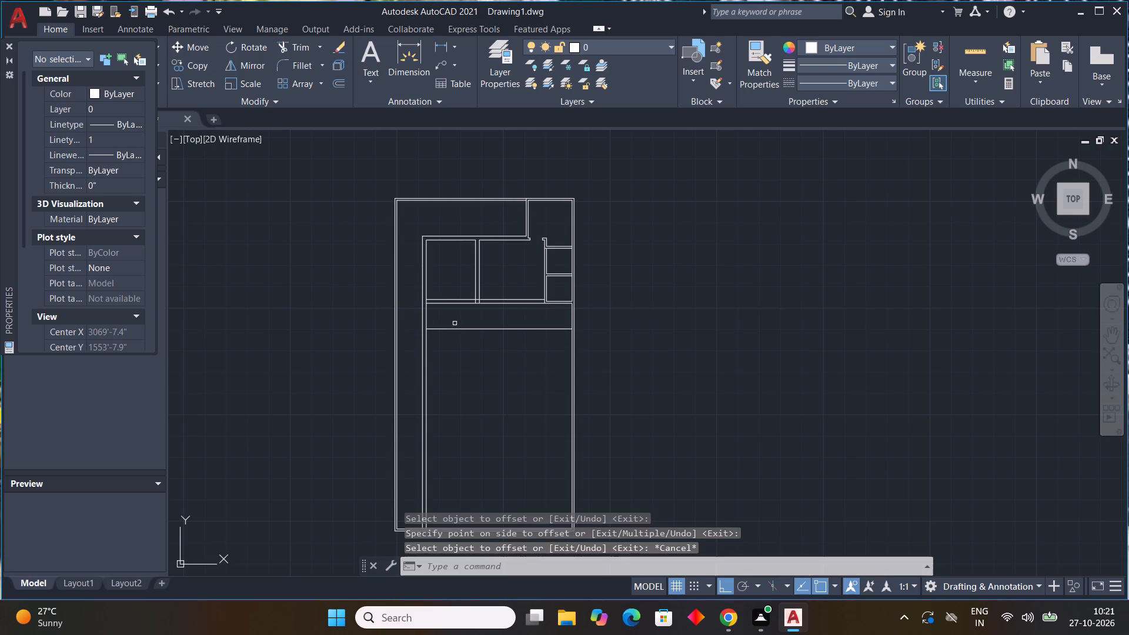
{"action": "key", "text": "Escape"}
{"action": "key", "text": "Escape"}
{"action": "key", "text": "Escape"}
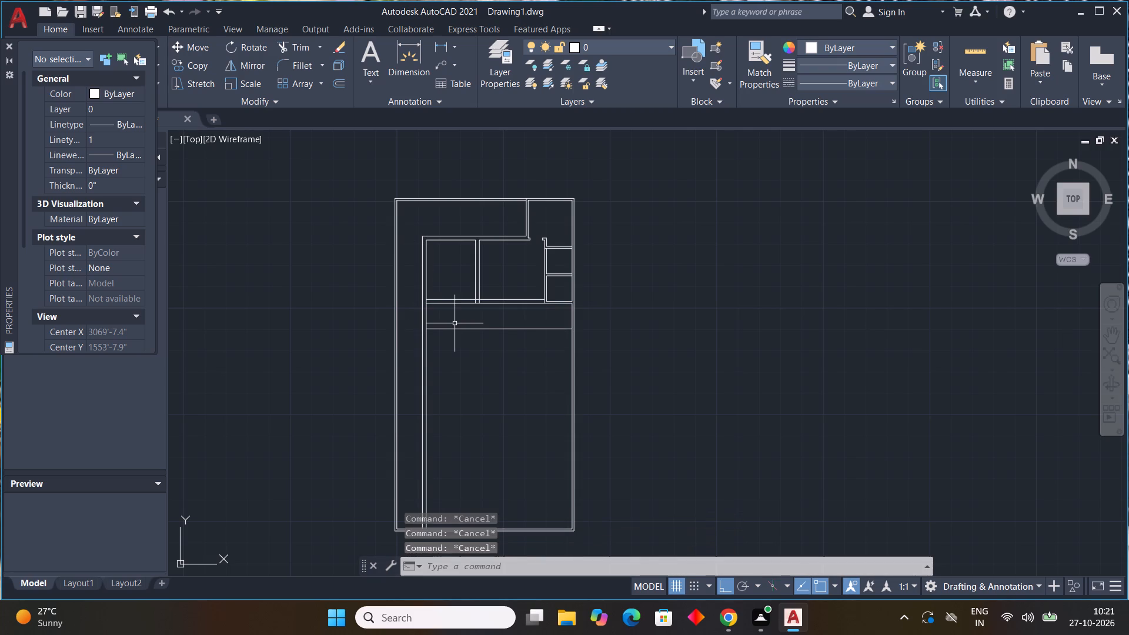
Offset the new horizontal line 4.5" downward to form a 4.5" wall.
{"action": "key", "text": "space"}
{"action": "type", "text": "4.5\""}
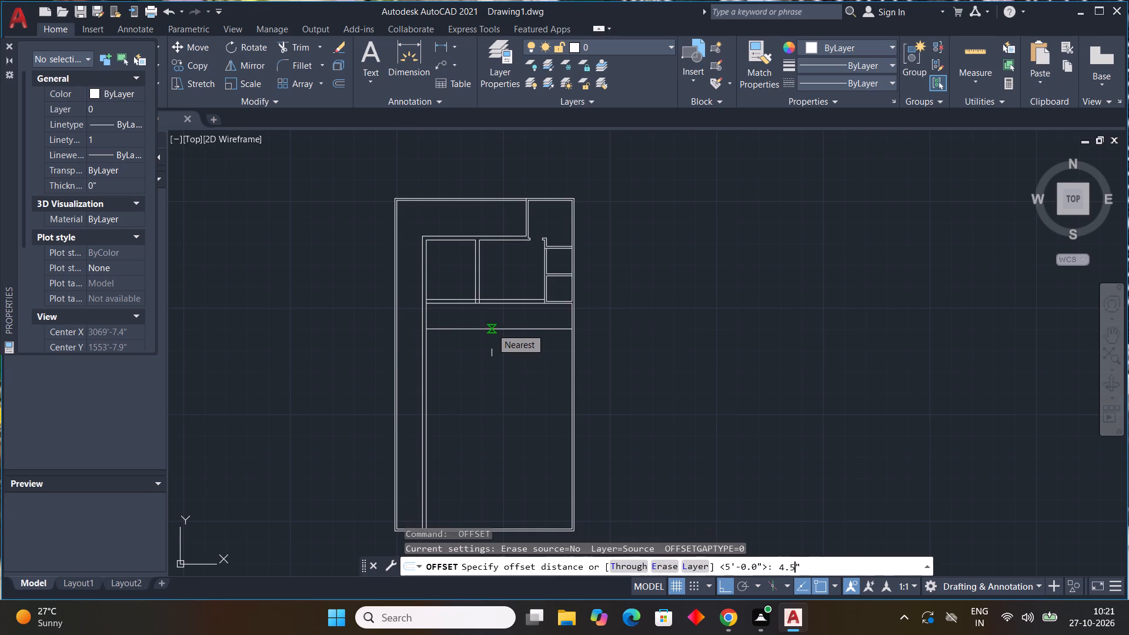
{"action": "key", "text": "Return"}
{"action": "left_click", "coordinate": [451, 330]}
{"action": "left_click", "coordinate": [456, 357]}
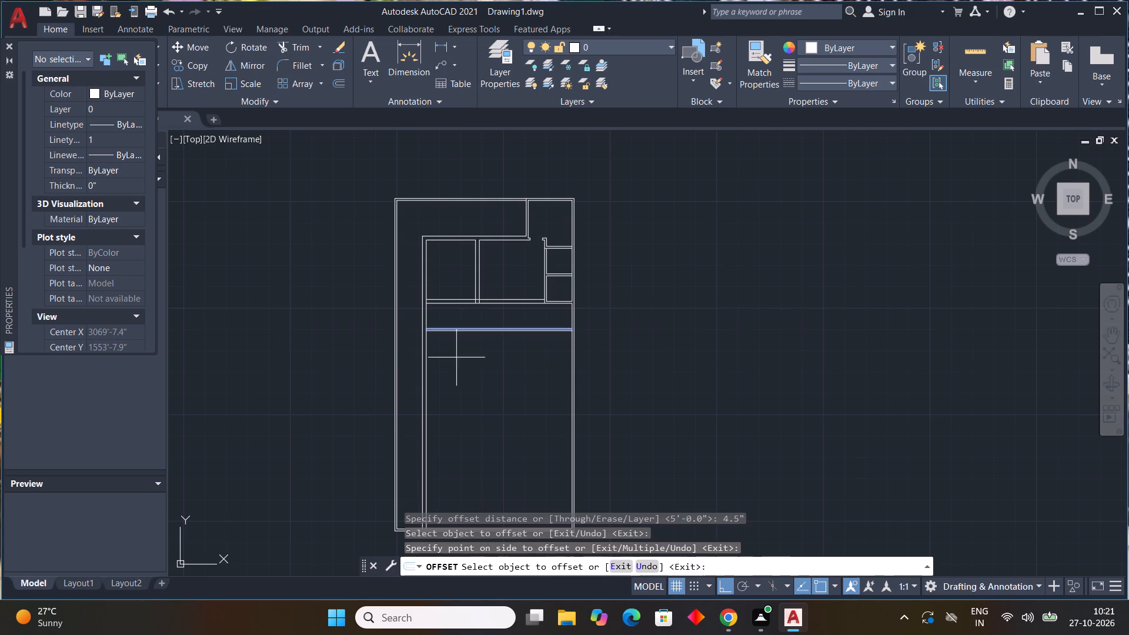
{"action": "key", "text": "Escape"}
{"action": "key", "text": "Escape"}
{"action": "key", "text": "Escape"}
{"action": "key", "text": "Escape"}
{"action": "key", "text": "Escape"}
{"action": "key", "text": "Escape"}
{"action": "key", "text": "Escape"}
{"action": "key", "text": "Escape"}
Trim the long vertical 9" wall's right line where the middle rooms' bottom wall and the new 4.5" wall join it.
{"action": "middle_click_drag", "start_coordinate": [449, 321], "coordinate": [449, 320]}
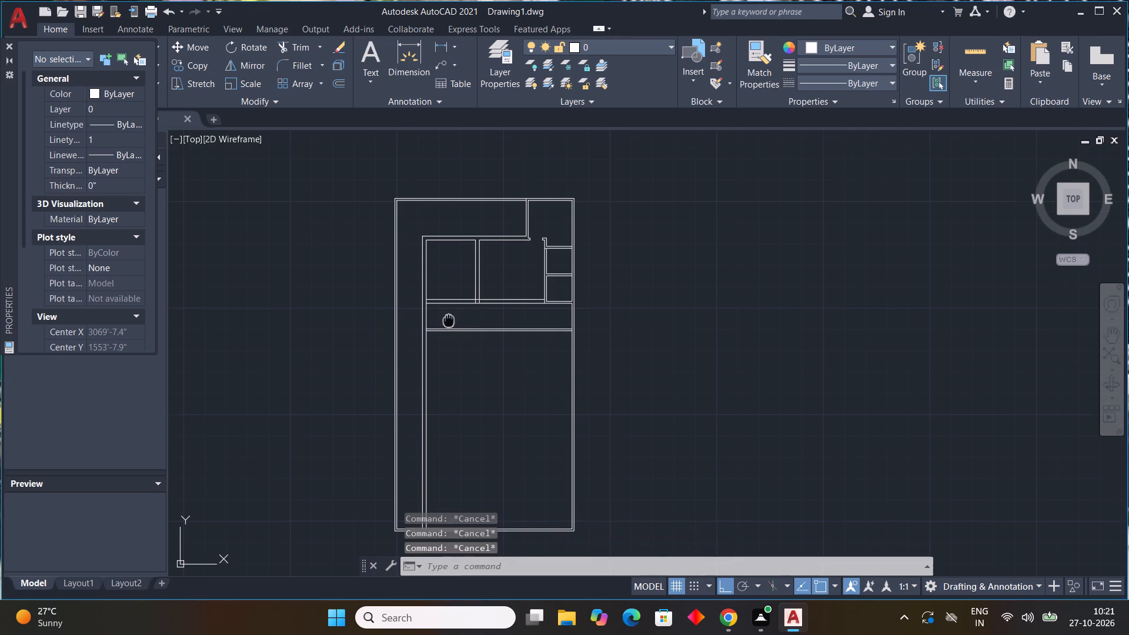
{"action": "middle_click_drag", "start_coordinate": [449, 320], "coordinate": [477, 362]}
{"action": "scroll", "coordinate": [473, 364], "scroll_direction": "up", "scroll_amount": 2}
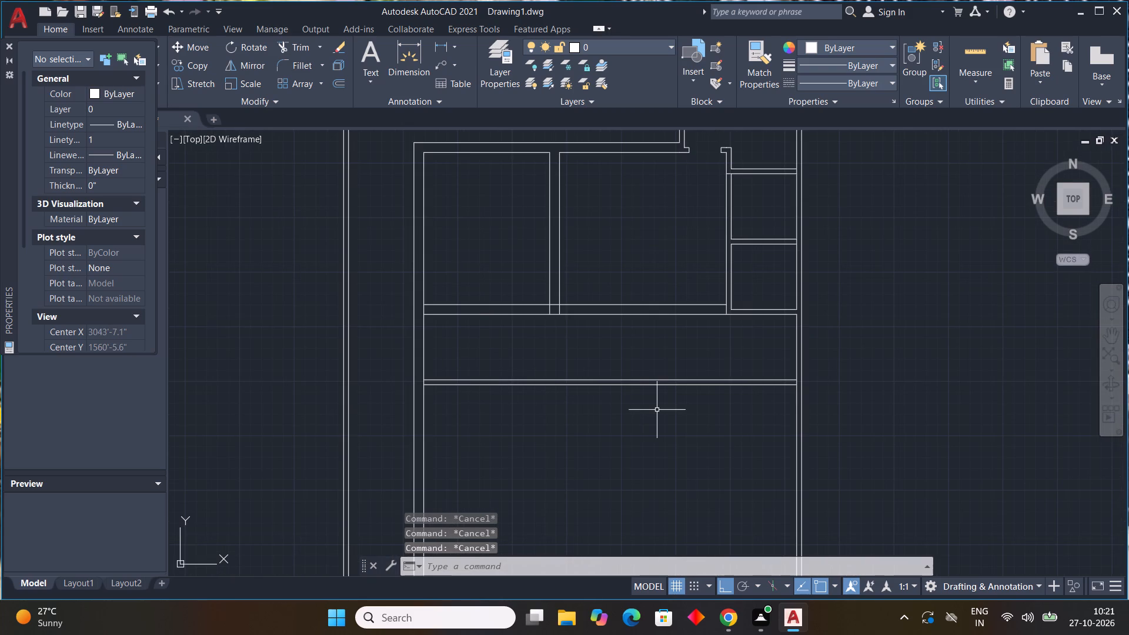
{"action": "key", "text": "t"}
{"action": "key", "text": "r"}
{"action": "key", "text": "space"}
{"action": "left_click", "coordinate": [422, 310]}
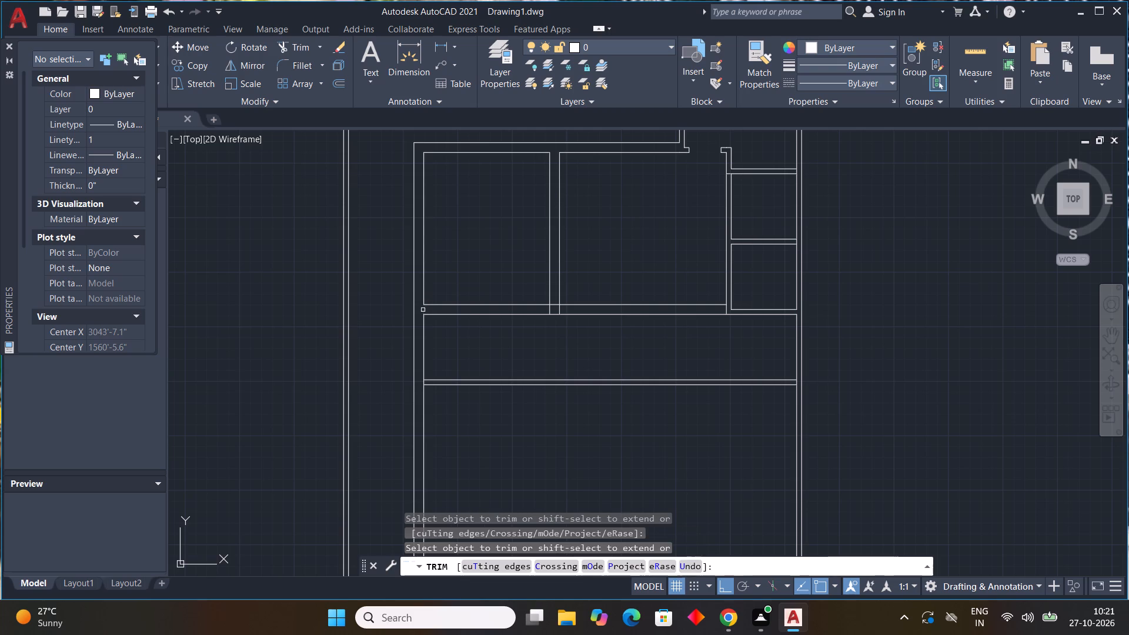
{"action": "left_click", "coordinate": [424, 381]}
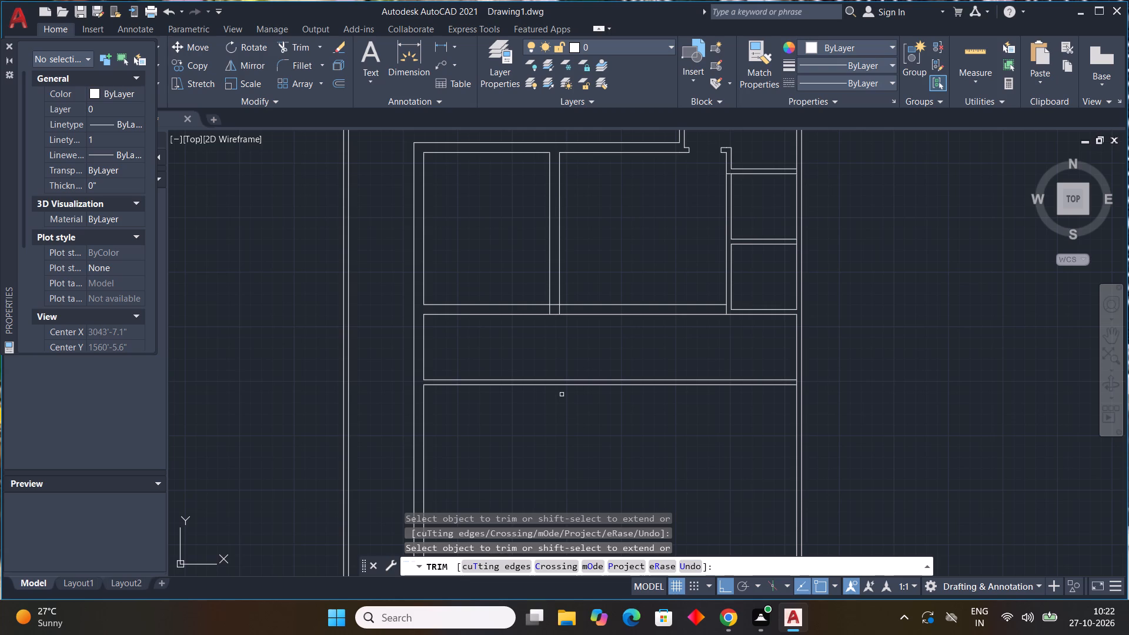
Trim the lines crossing inside the junction of the wall between the two middle rooms and their bottom wall.
{"action": "scroll", "coordinate": [563, 397], "scroll_direction": "down", "scroll_amount": 1}
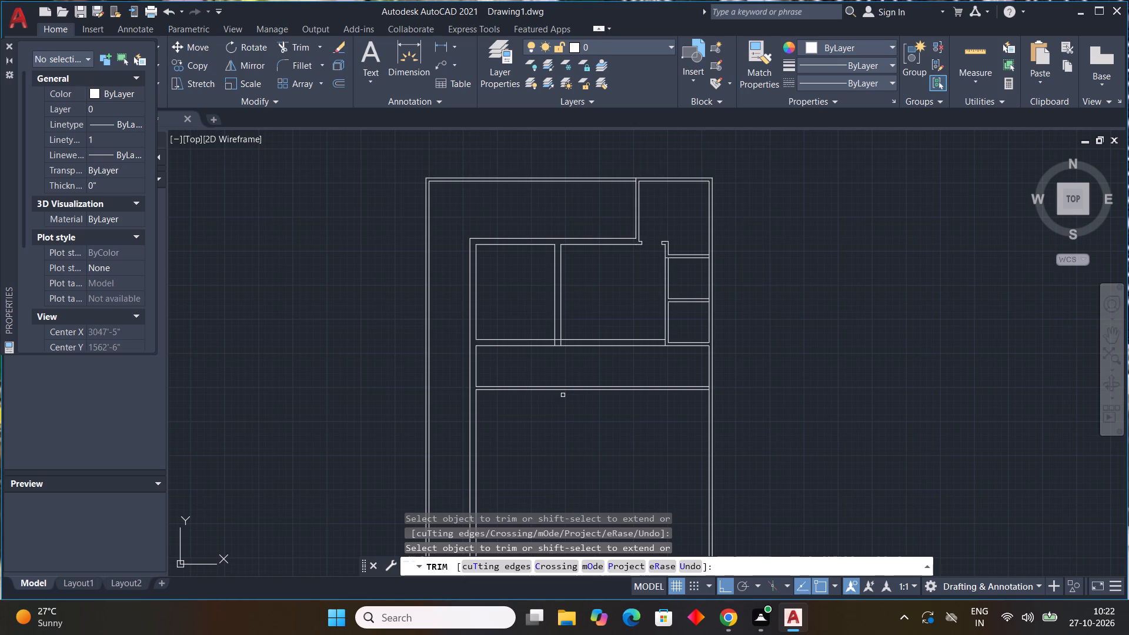
{"action": "scroll", "coordinate": [563, 395], "scroll_direction": "down", "scroll_amount": 4}
{"action": "scroll", "coordinate": [563, 395], "scroll_direction": "up", "scroll_amount": 3}
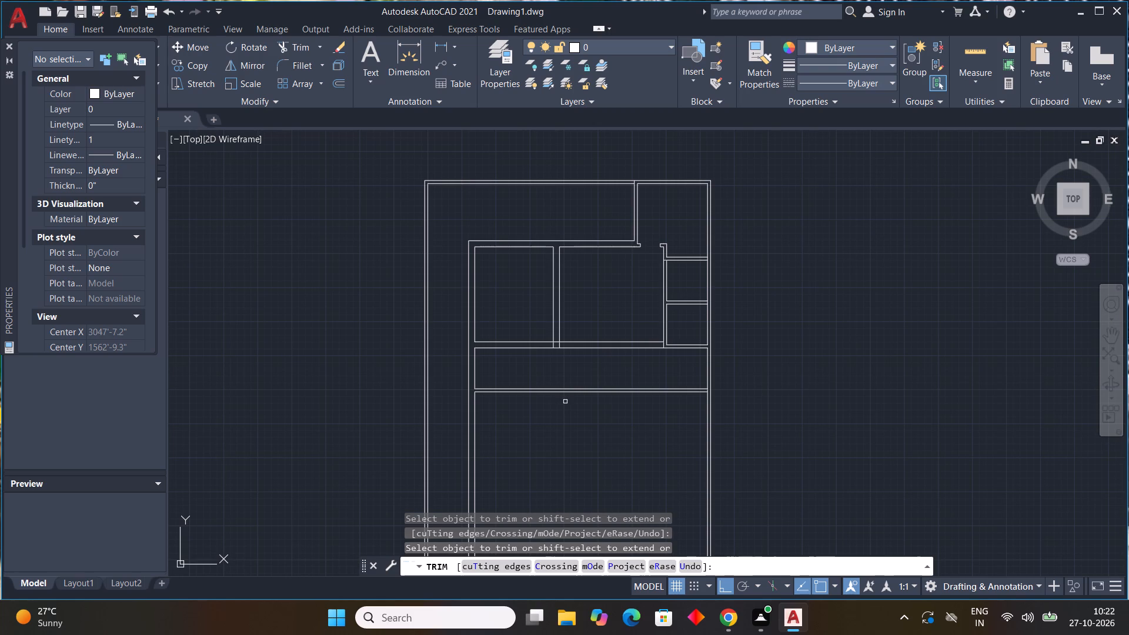
{"action": "scroll", "coordinate": [506, 365], "scroll_direction": "up", "scroll_amount": 2}
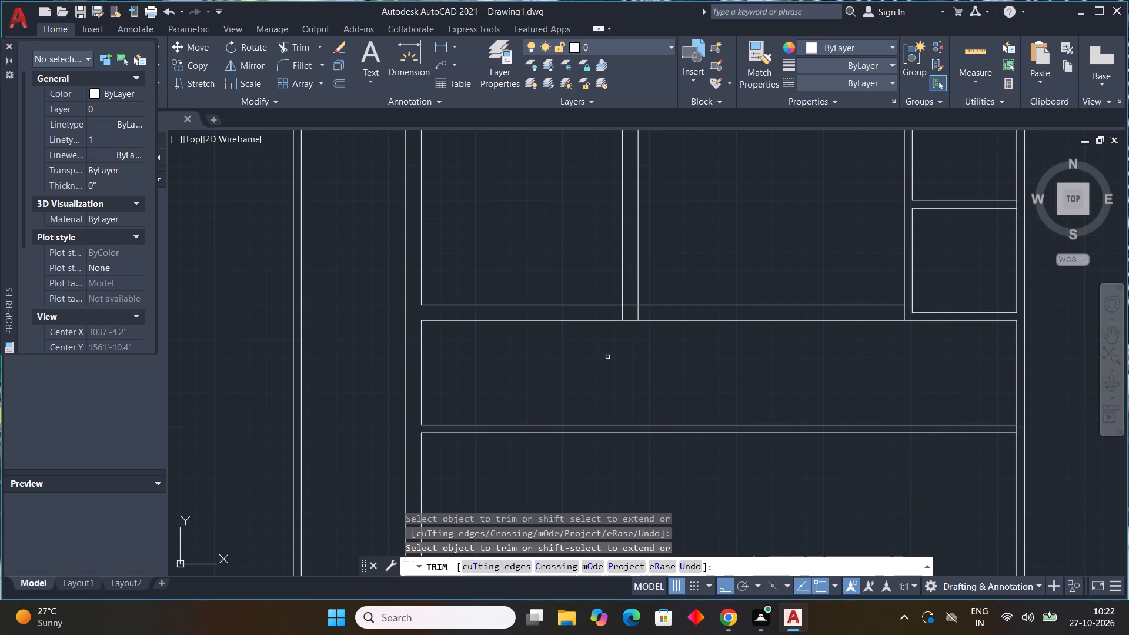
{"action": "scroll", "coordinate": [639, 286], "scroll_direction": "up", "scroll_amount": 2}
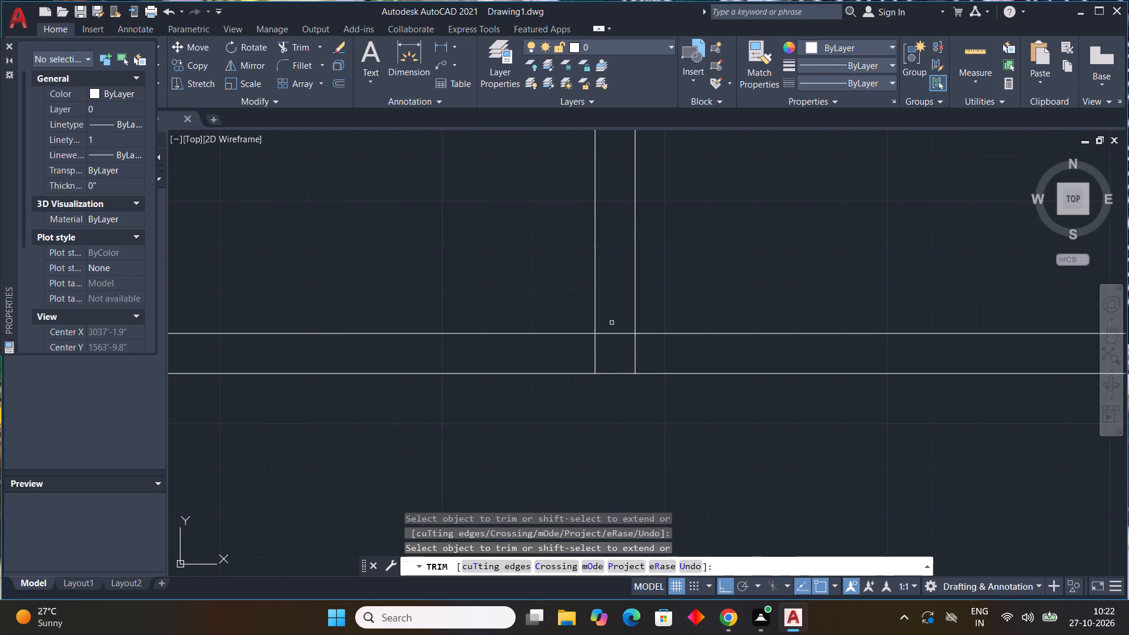
{"action": "left_click_drag", "start_coordinate": [612, 322], "coordinate": [572, 346]}
{"action": "left_click_drag", "start_coordinate": [624, 345], "coordinate": [652, 352]}
{"action": "scroll", "coordinate": [653, 349], "scroll_direction": "down", "scroll_amount": 2}
{"action": "scroll", "coordinate": [636, 396], "scroll_direction": "down", "scroll_amount": 3}
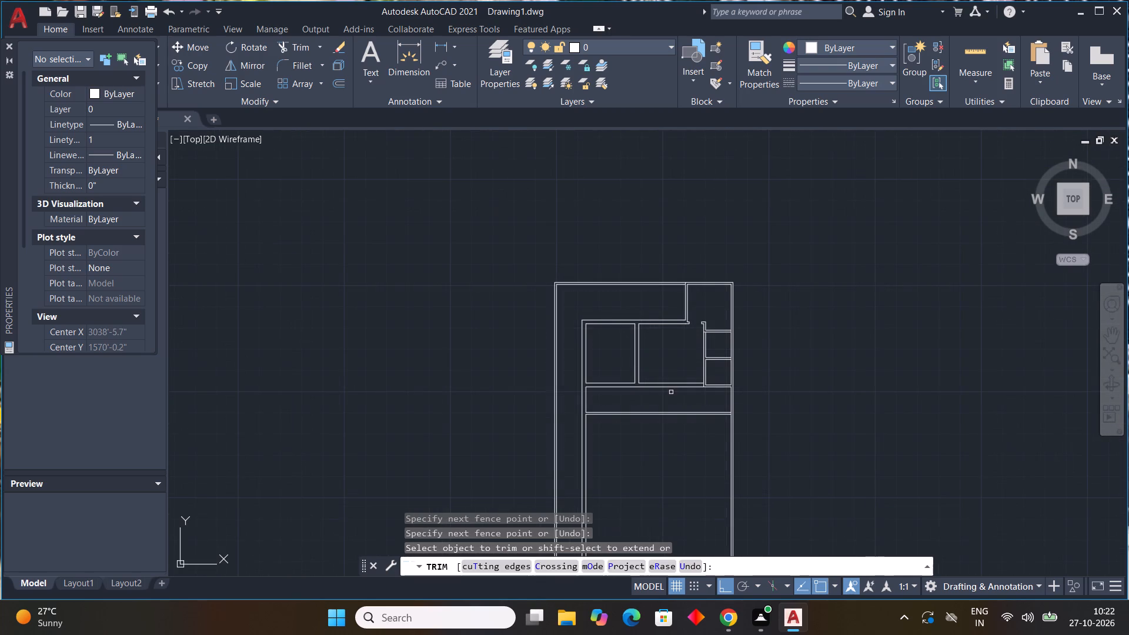
{"action": "scroll", "coordinate": [665, 391], "scroll_direction": "up", "scroll_amount": 1}
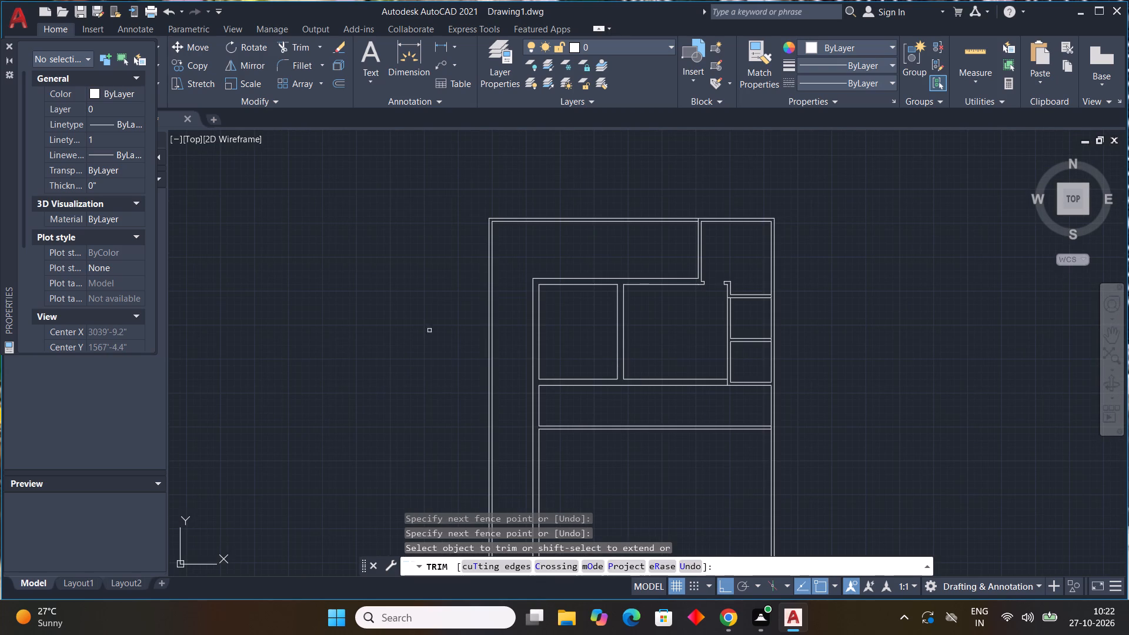
{"action": "key", "text": "Escape"}
{"action": "key", "text": "Escape"}
{"action": "key", "text": "Escape"}
{"action": "key", "text": "Escape"}
{"action": "key", "text": "Escape"}
{"action": "key", "text": "Escape"}
{"action": "key", "text": "Escape"}
{"action": "key", "text": "Escape"}
{"action": "key", "text": "Escape"}
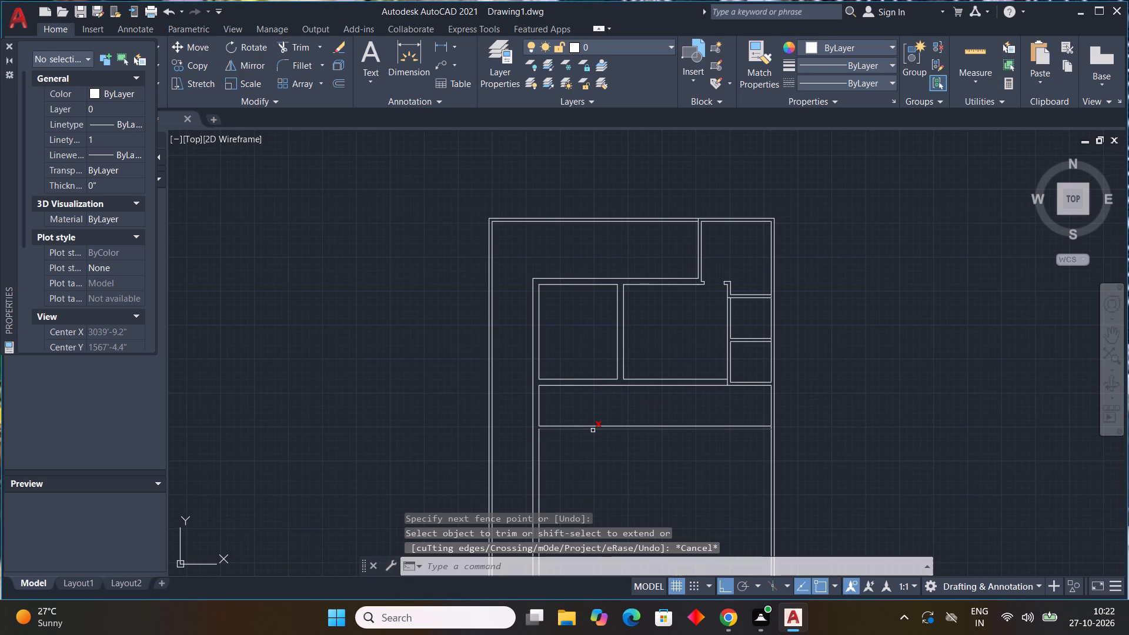
Offset the left side line of the strip below the middle rooms 5'6" to the right.
{"action": "type", "text": "offf"}
{"action": "key", "text": "space"}
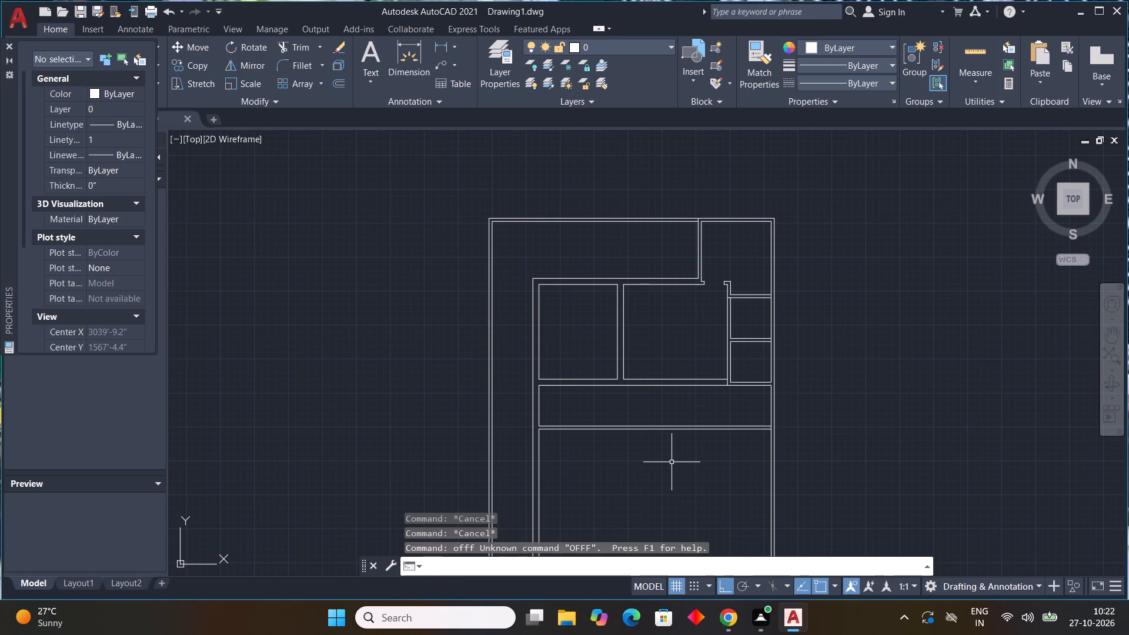
{"action": "key", "text": "Escape"}
{"action": "key", "text": "Escape"}
{"action": "key", "text": "Escape"}
{"action": "key", "text": "Escape"}
{"action": "type", "text": "off"}
{"action": "key", "text": "space"}
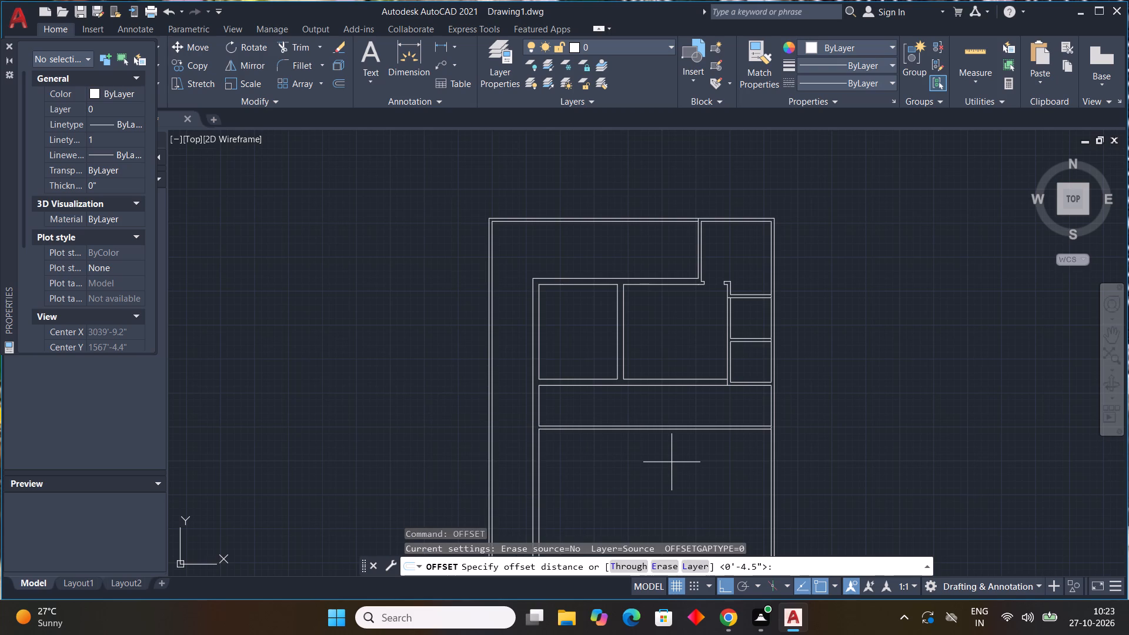
{"action": "type", "text": "5'6\""}
{"action": "key", "text": "Return"}
{"action": "scroll", "coordinate": [672, 462], "scroll_direction": "up", "scroll_amount": 1}
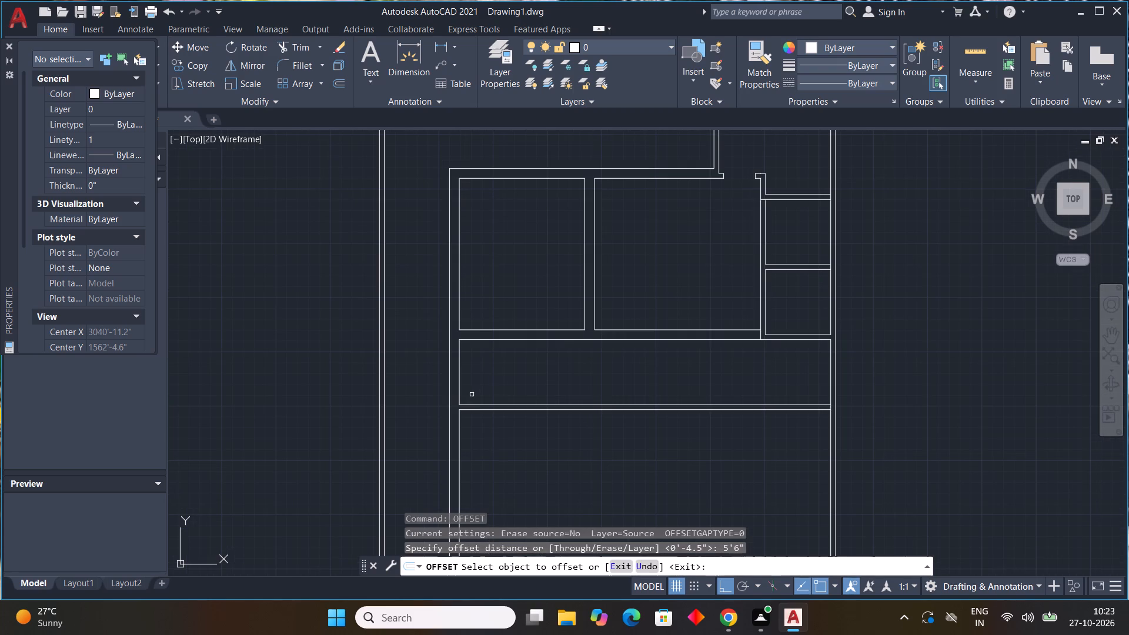
{"action": "left_click", "coordinate": [459, 393]}
{"action": "left_click", "coordinate": [589, 386]}
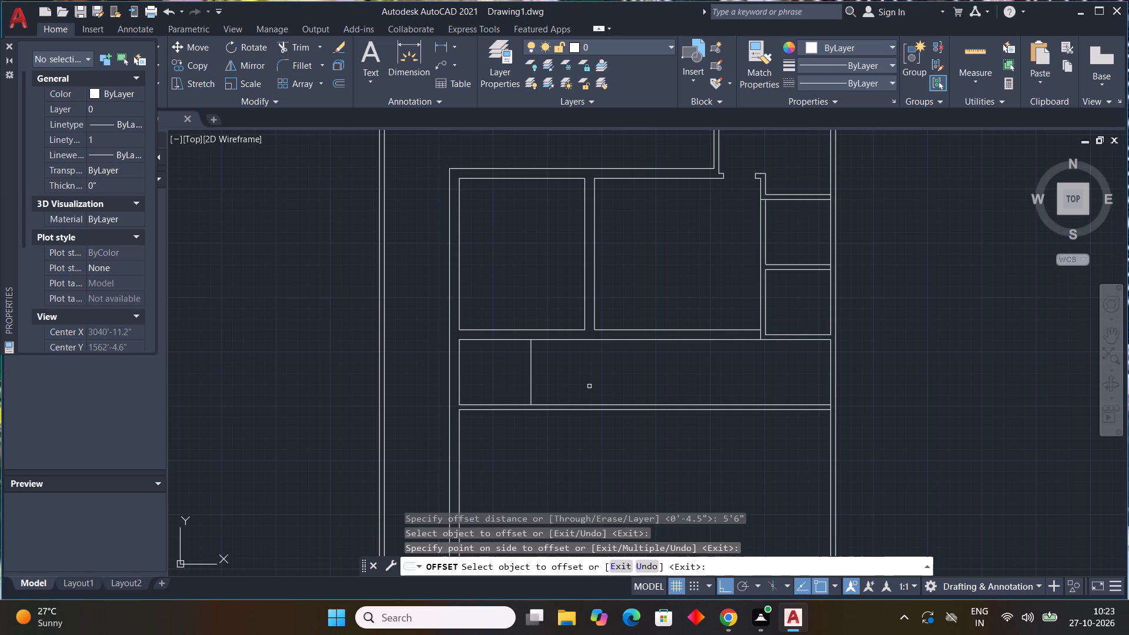
{"action": "key", "text": "Escape"}
{"action": "key", "text": "Escape"}
{"action": "key", "text": "Escape"}
{"action": "key", "text": "Escape"}
{"action": "key", "text": "Escape"}
{"action": "key", "text": "Escape"}
{"action": "key", "text": "Escape"}
{"action": "key", "text": "Escape"}
{"action": "key", "text": "Escape"}
{"action": "key", "text": "Escape"}
{"action": "key", "text": "Escape"}
{"action": "key", "text": "Escape"}
{"action": "key", "text": "Escape"}
{"action": "key", "text": "Escape"}
Offset the new vertical line in the strip below the middle rooms 4.5" to the right to form a partition.
{"action": "key", "text": "space"}
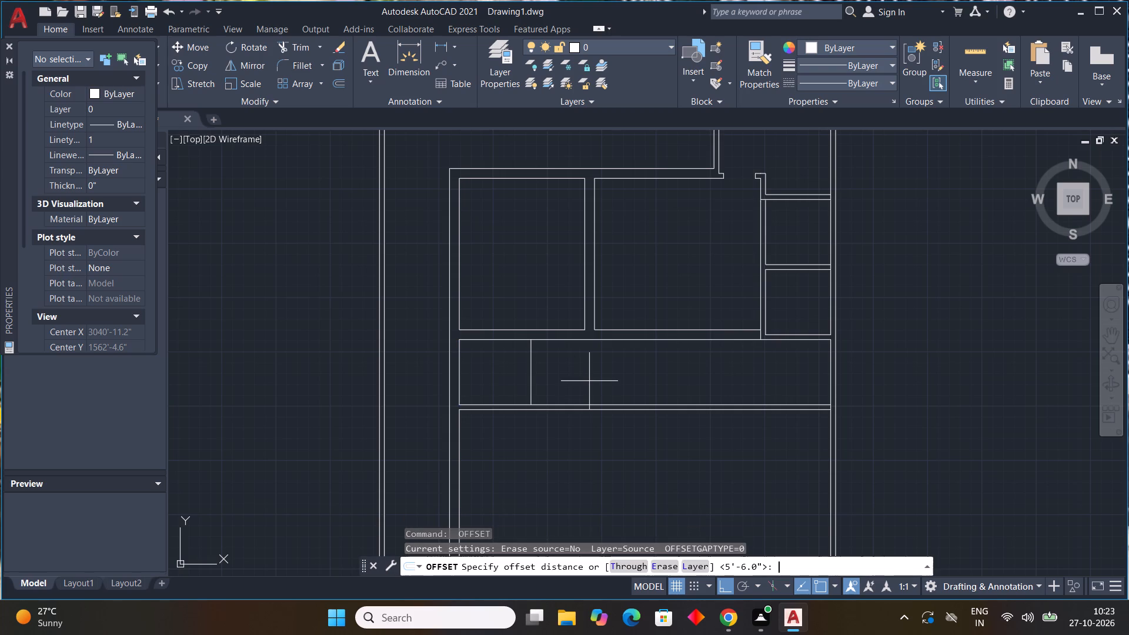
{"action": "type", "text": "4.5\""}
{"action": "key", "text": "Return"}
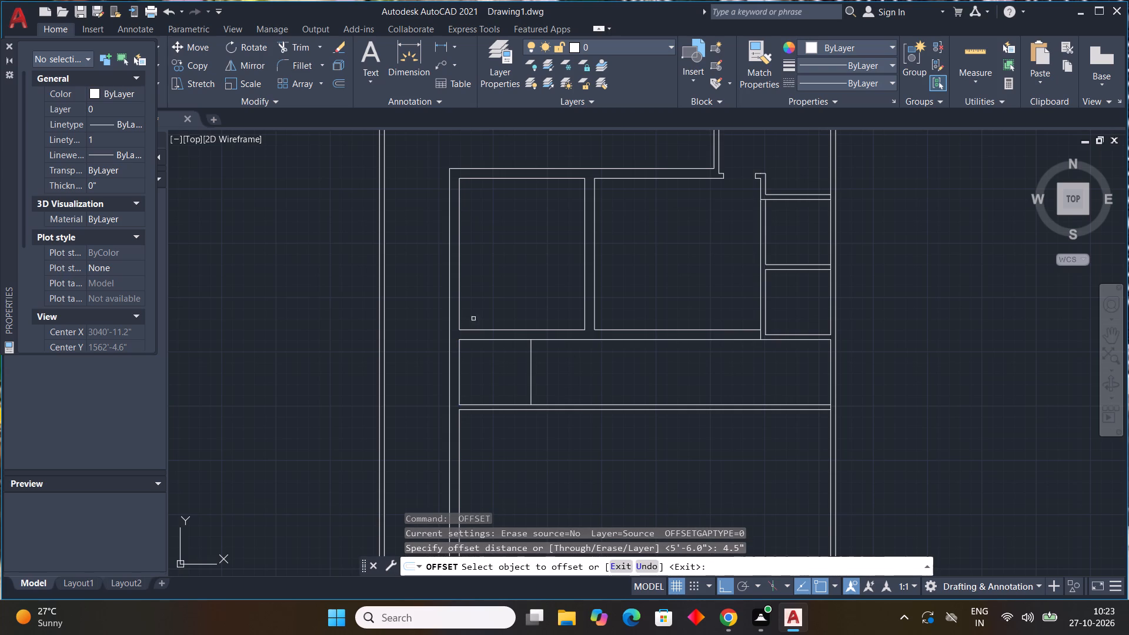
{"action": "left_click", "coordinate": [530, 368]}
{"action": "left_click", "coordinate": [547, 367]}
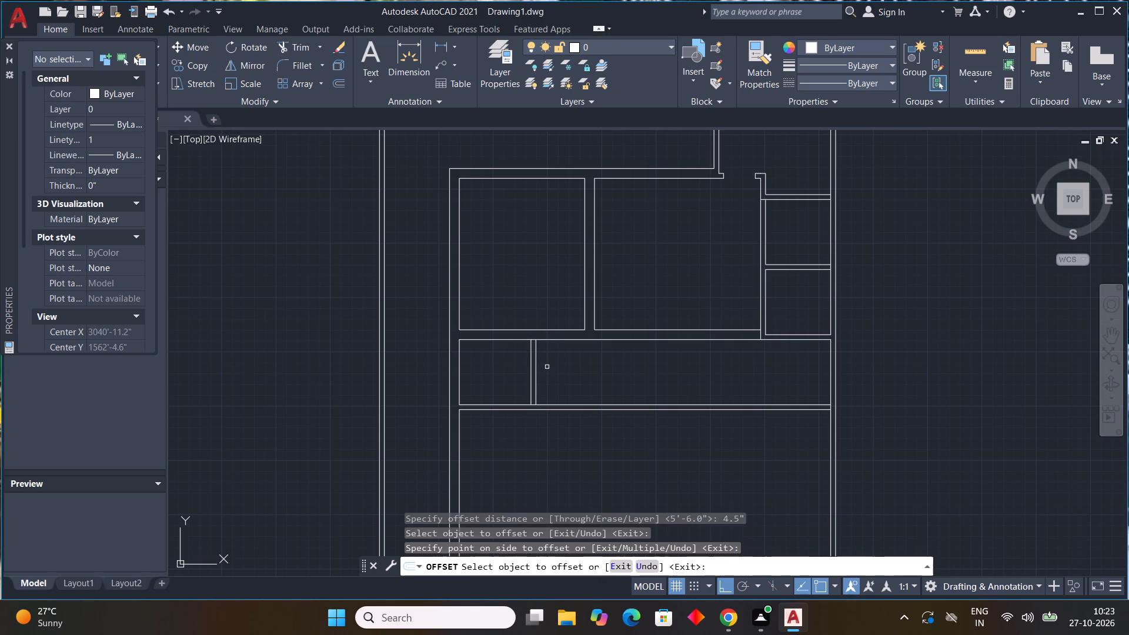
{"action": "key", "text": "Escape"}
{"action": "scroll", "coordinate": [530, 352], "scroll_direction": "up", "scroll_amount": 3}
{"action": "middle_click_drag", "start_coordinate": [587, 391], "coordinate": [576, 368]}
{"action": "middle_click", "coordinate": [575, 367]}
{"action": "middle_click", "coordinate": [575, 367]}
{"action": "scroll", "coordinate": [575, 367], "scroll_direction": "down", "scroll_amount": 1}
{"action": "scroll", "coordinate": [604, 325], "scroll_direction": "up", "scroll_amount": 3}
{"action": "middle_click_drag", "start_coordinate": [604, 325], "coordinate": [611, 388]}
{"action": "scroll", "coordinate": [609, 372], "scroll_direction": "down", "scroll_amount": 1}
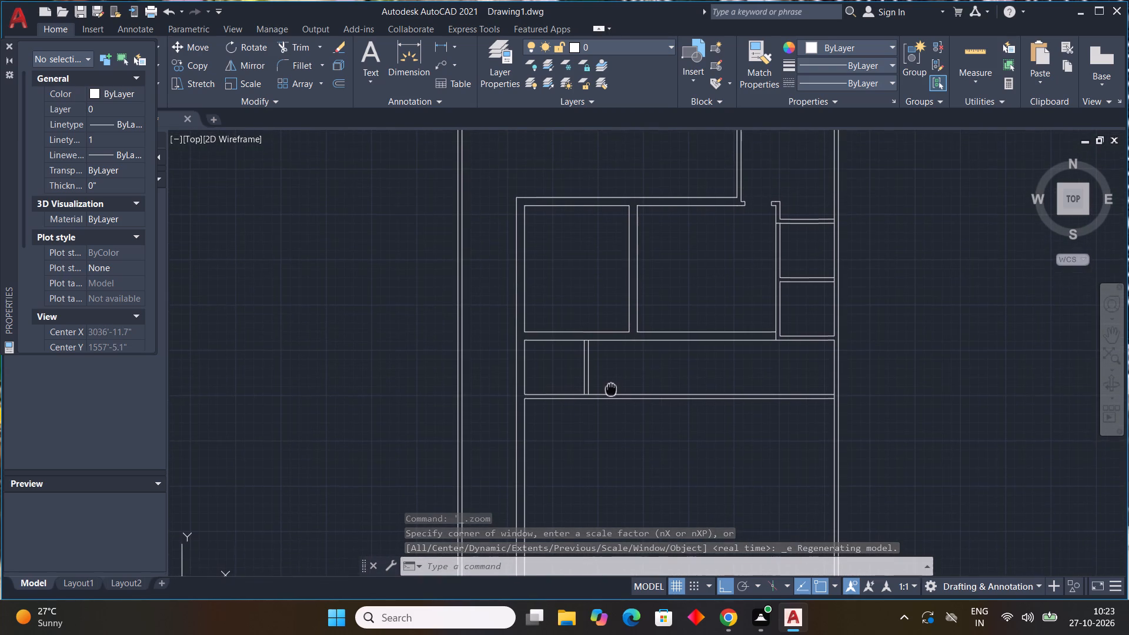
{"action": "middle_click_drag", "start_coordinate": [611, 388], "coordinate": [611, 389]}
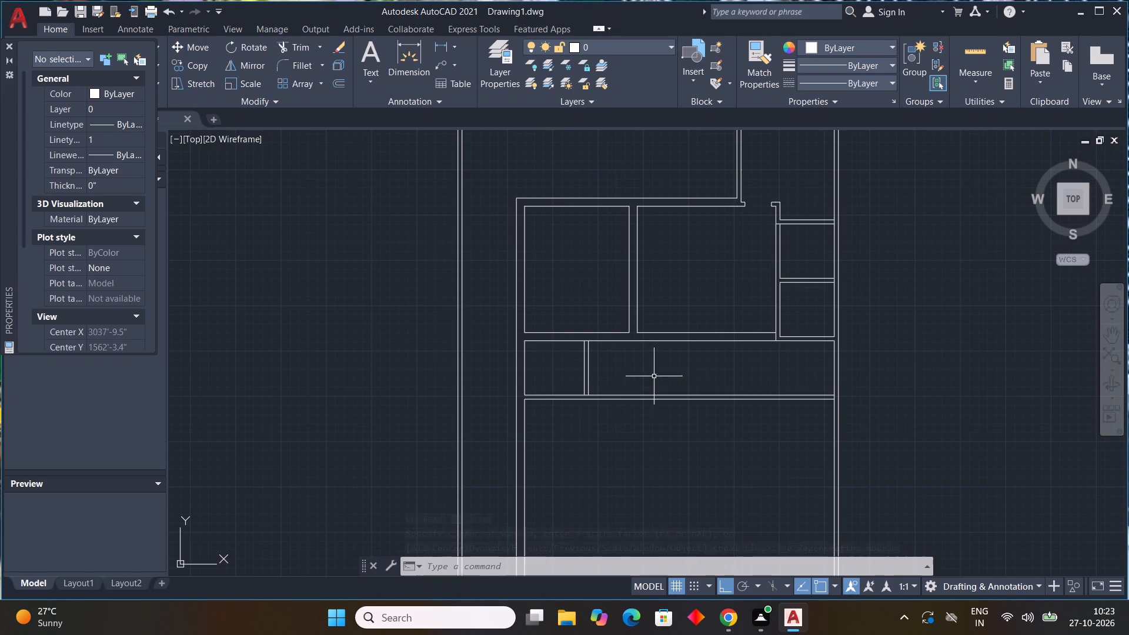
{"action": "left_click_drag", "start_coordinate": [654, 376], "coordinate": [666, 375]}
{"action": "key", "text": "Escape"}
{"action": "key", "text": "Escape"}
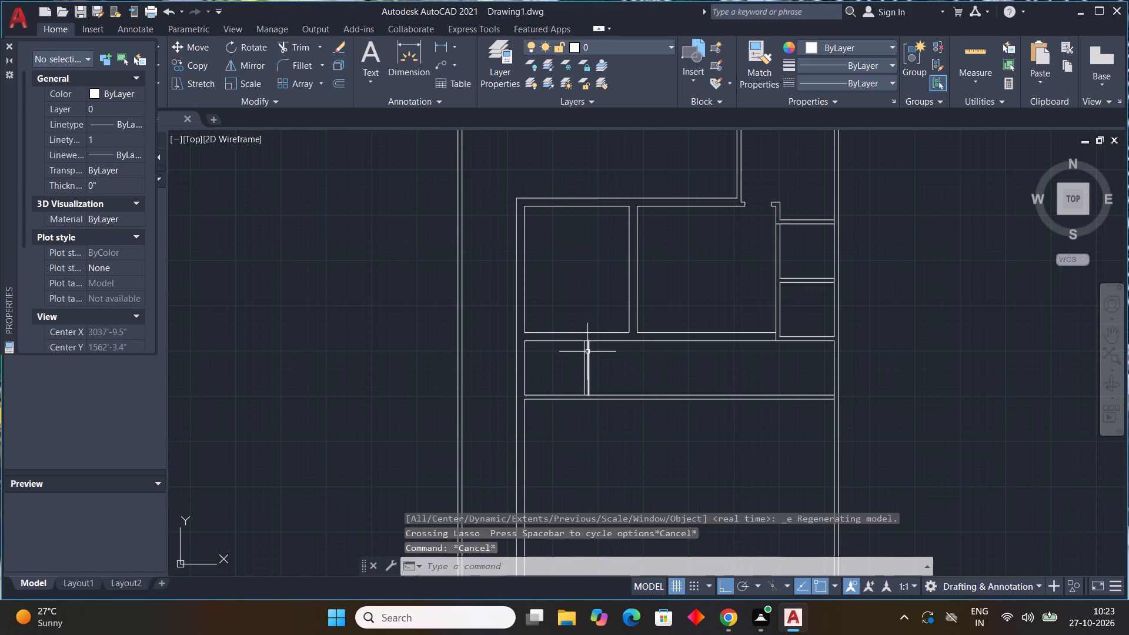
Stretch the upper end of the new partition's left line up to the middle rooms' bottom line.
{"action": "left_click", "coordinate": [587, 351]}
{"action": "key", "text": "Escape"}
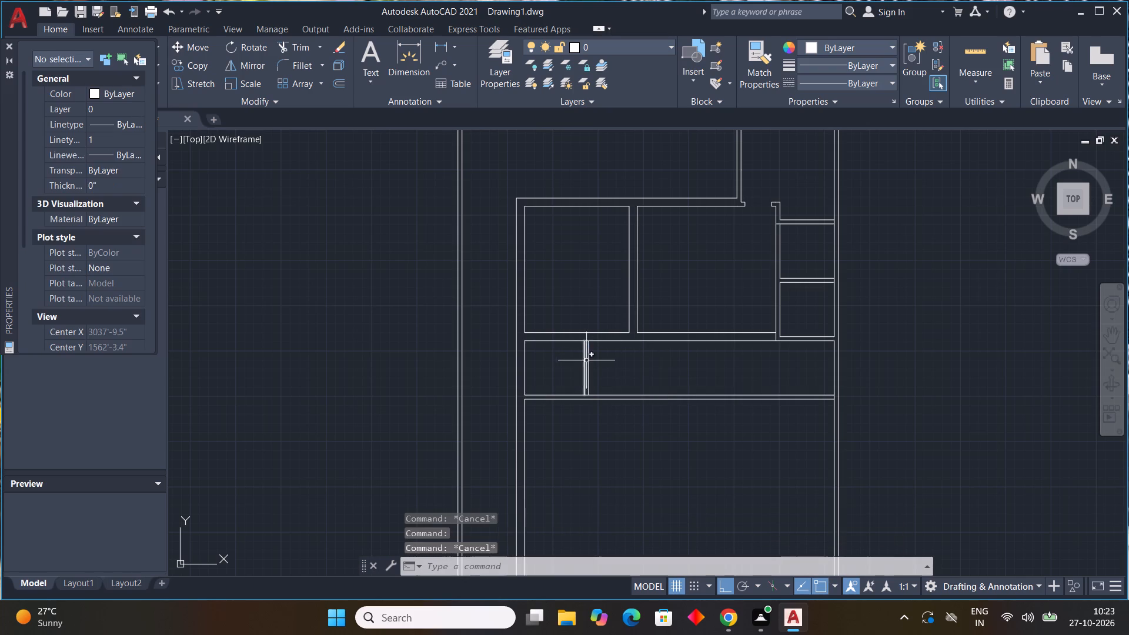
{"action": "scroll", "coordinate": [590, 359], "scroll_direction": "up", "scroll_amount": 3}
{"action": "left_click", "coordinate": [559, 344]}
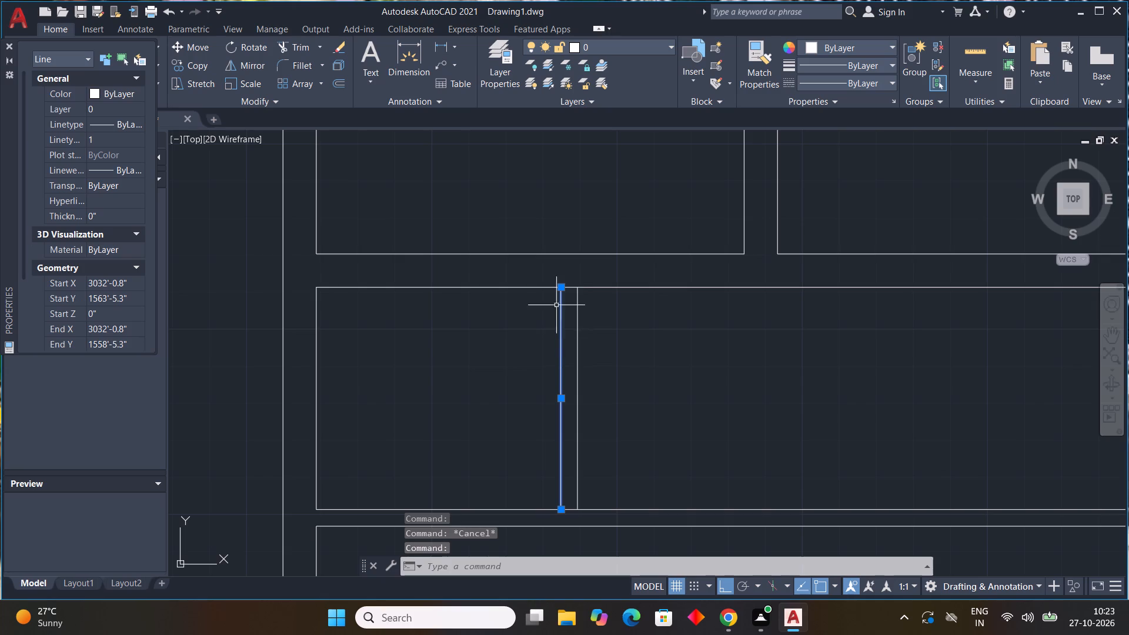
{"action": "left_click_drag", "start_coordinate": [563, 287], "coordinate": [565, 275]}
{"action": "left_click", "coordinate": [564, 254]}
{"action": "key", "text": "Escape"}
{"action": "scroll", "coordinate": [659, 356], "scroll_direction": "down", "scroll_amount": 2}
{"action": "middle_click_drag", "start_coordinate": [675, 377], "coordinate": [679, 381]}
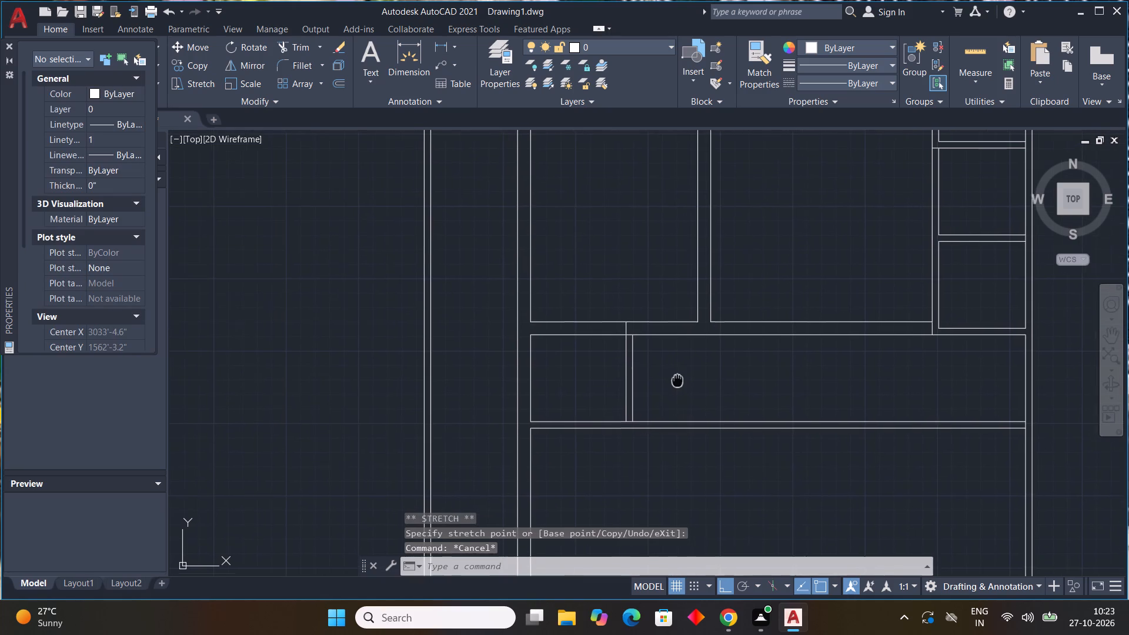
{"action": "middle_click_drag", "start_coordinate": [679, 381], "coordinate": [682, 387]}
{"action": "key", "text": "Escape"}
{"action": "middle_click", "coordinate": [682, 387]}
{"action": "key", "text": "Escape"}
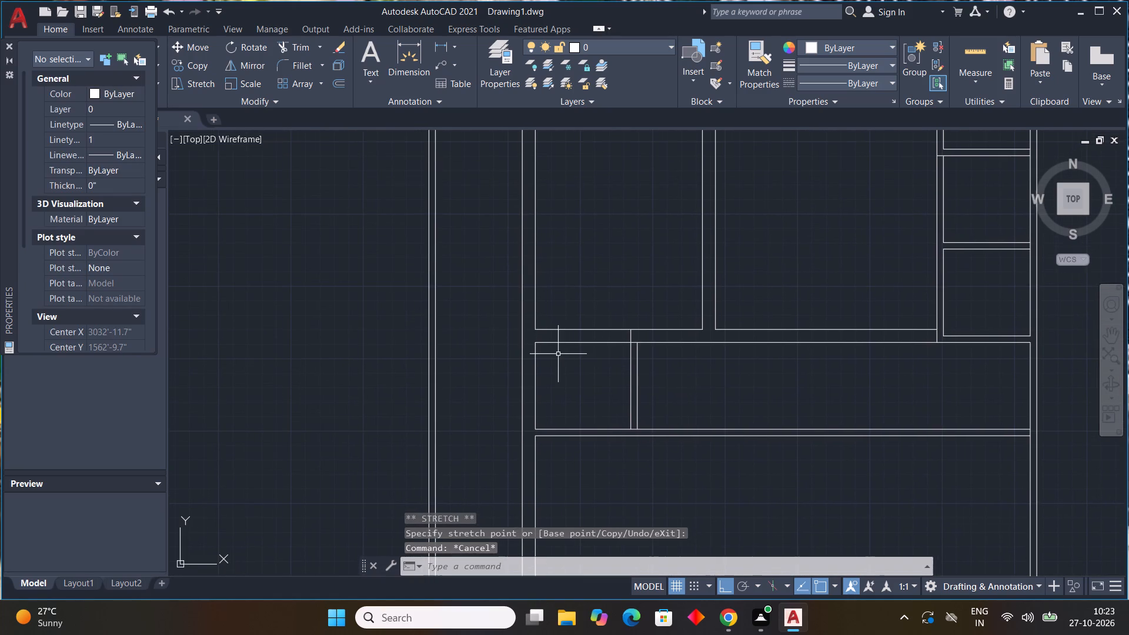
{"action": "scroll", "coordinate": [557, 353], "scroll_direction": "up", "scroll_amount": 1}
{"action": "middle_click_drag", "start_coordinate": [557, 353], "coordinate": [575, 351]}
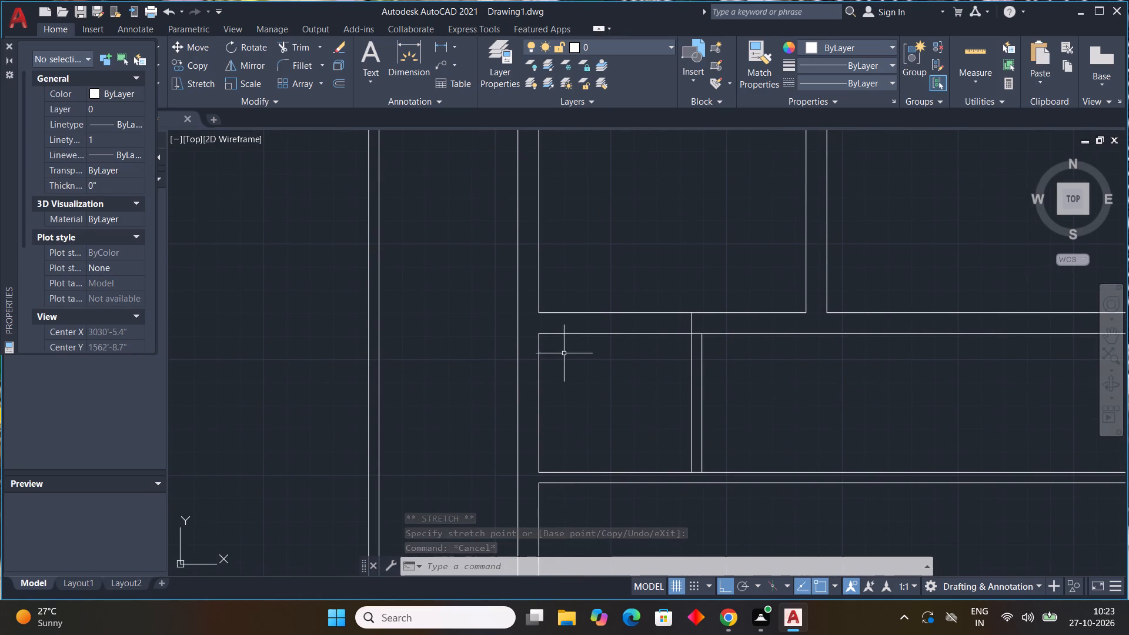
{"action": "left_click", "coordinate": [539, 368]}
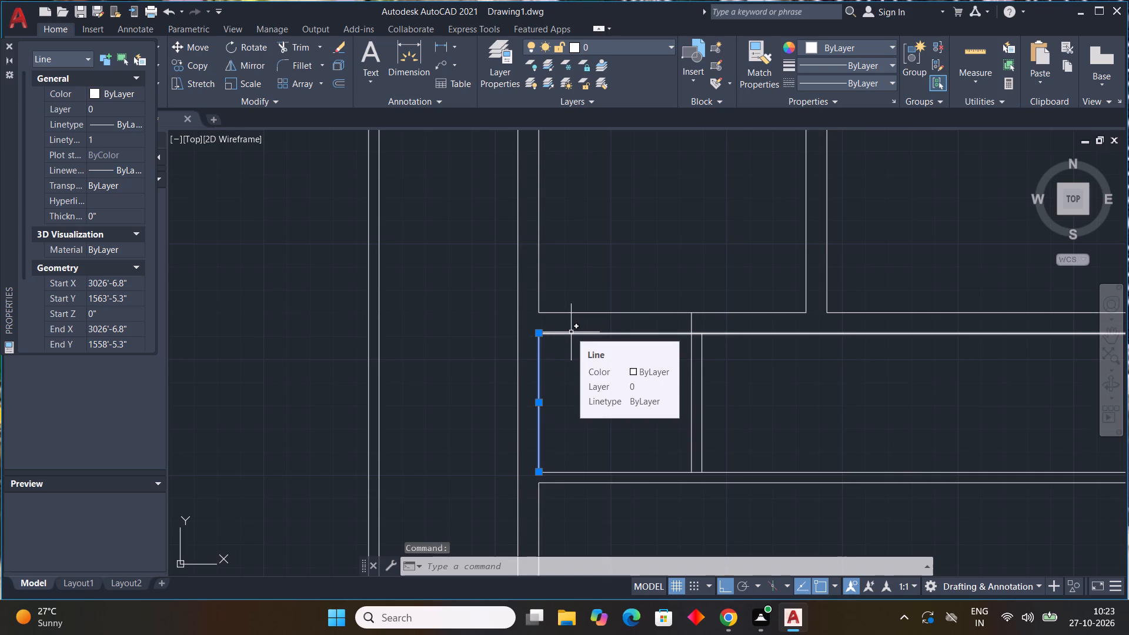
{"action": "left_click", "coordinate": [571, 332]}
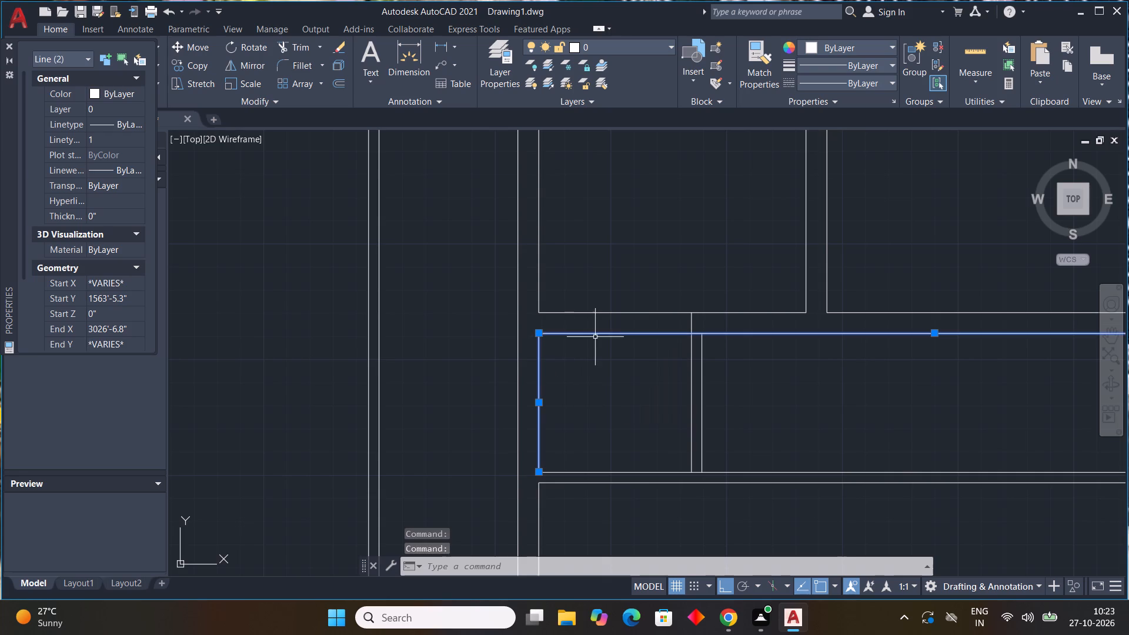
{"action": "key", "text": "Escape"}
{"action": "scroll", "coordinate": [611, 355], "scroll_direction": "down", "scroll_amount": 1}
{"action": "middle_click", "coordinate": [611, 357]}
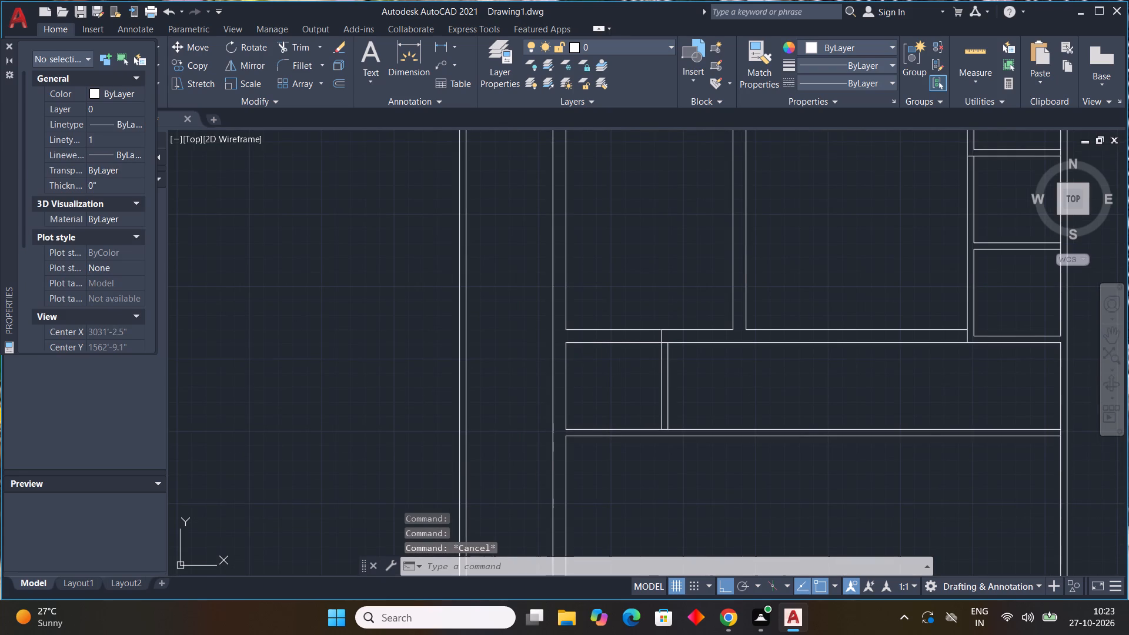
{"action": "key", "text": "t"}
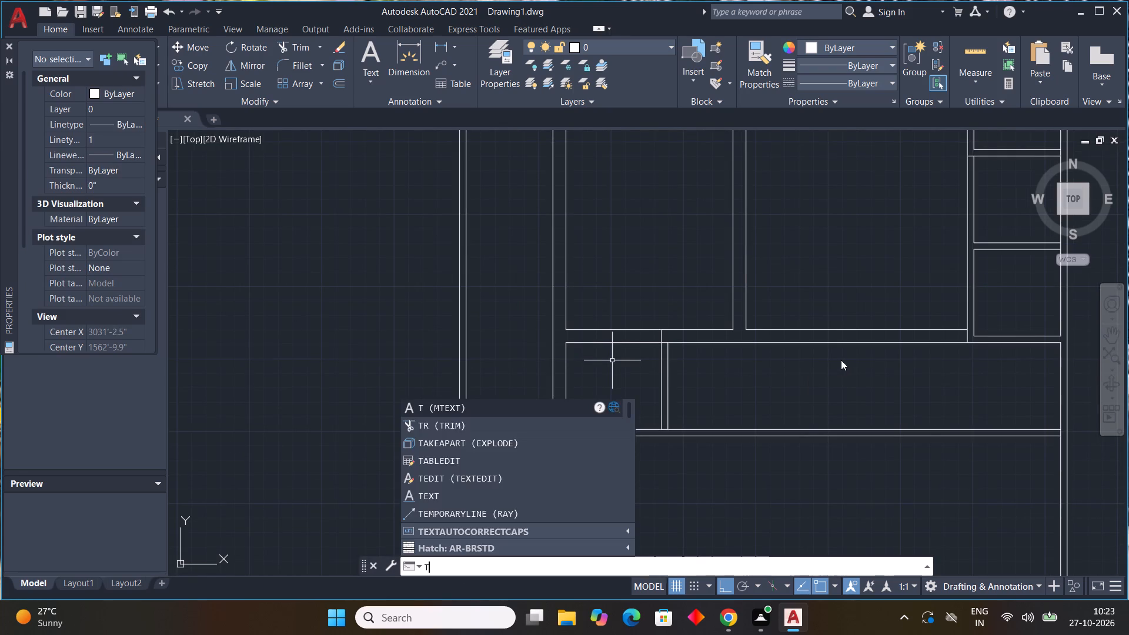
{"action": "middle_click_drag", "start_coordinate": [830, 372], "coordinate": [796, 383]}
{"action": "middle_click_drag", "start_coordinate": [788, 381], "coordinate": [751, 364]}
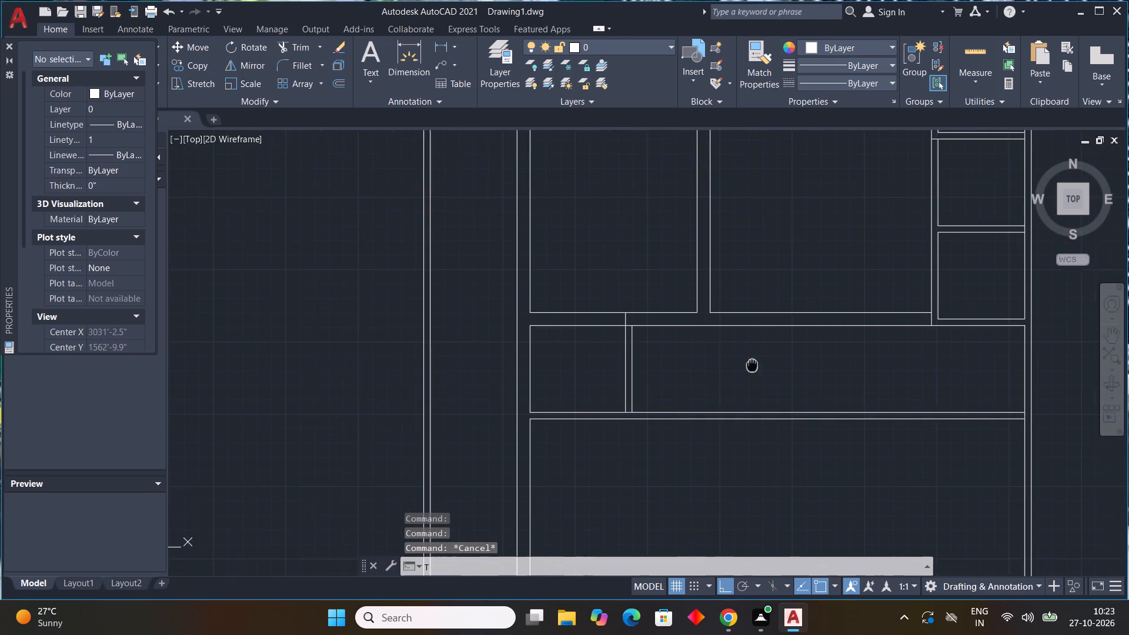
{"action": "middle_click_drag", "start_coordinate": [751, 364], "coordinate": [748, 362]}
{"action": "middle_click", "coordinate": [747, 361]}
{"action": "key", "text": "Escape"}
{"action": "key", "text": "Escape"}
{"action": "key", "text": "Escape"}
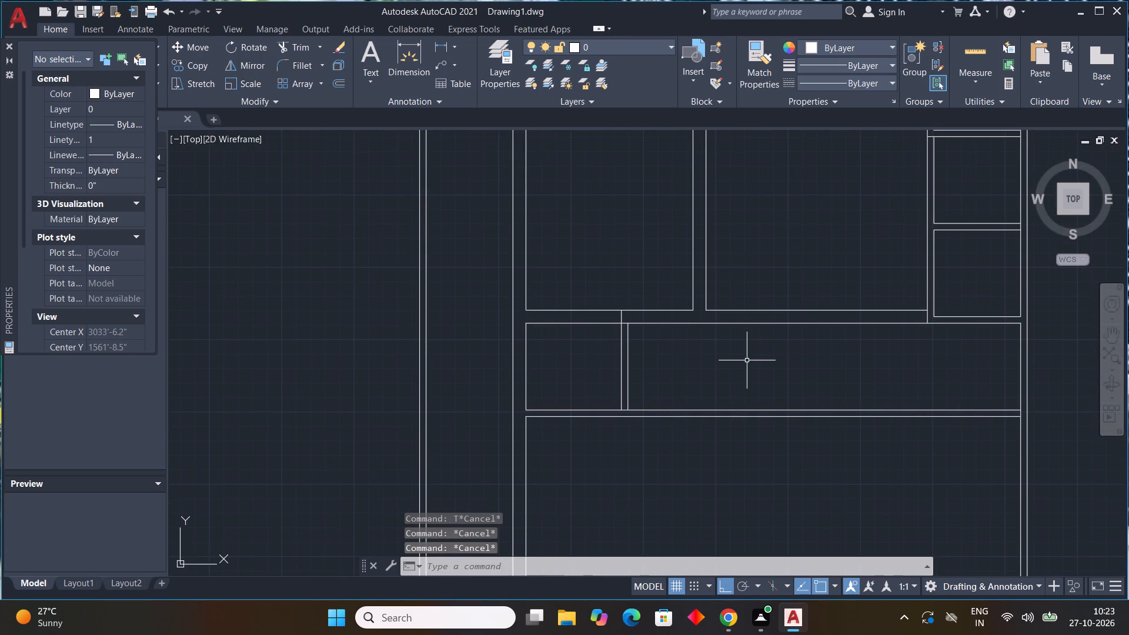
Trim away the small left room's top and left lines, plus the stretch of the room line directly above it.
{"action": "type", "text": "tr"}
{"action": "key", "text": "space"}
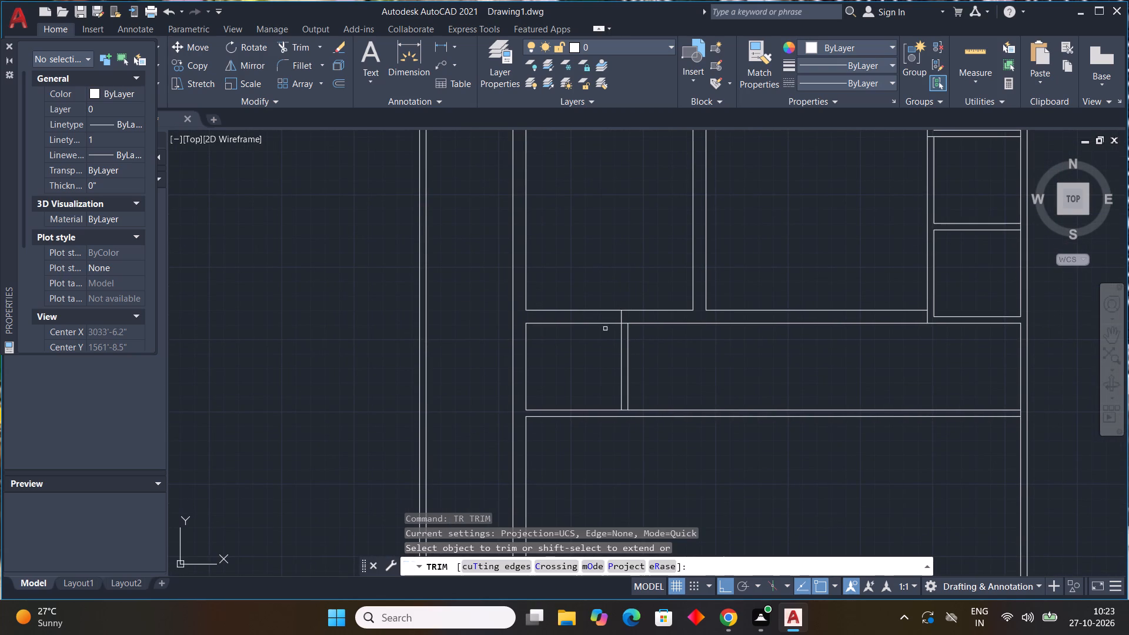
{"action": "left_click", "coordinate": [596, 322]}
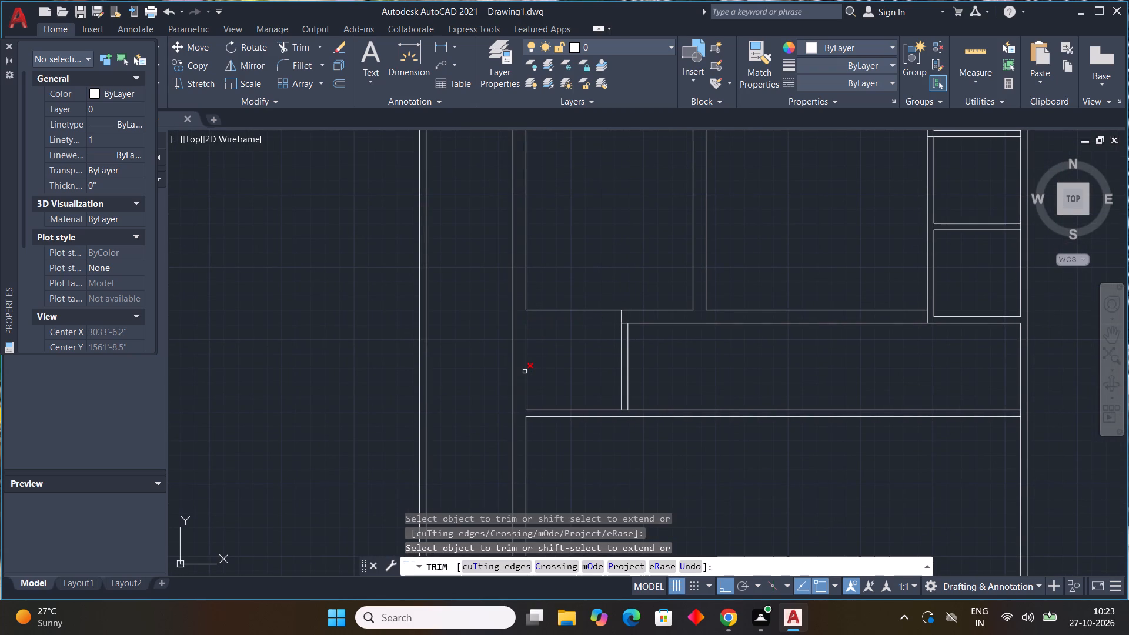
{"action": "left_click", "coordinate": [525, 372]}
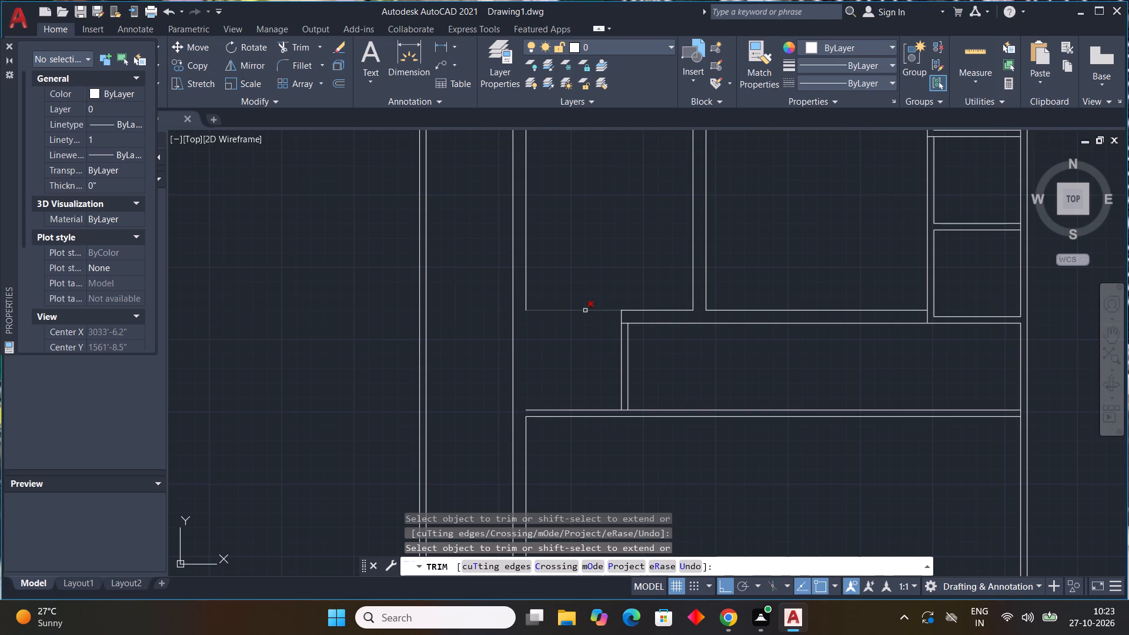
{"action": "left_click", "coordinate": [585, 310]}
{"action": "key", "text": "Escape"}
{"action": "key", "text": "Escape"}
{"action": "key", "text": "Escape"}
{"action": "key", "text": "Escape"}
Draw a line from the upper-left room's lower-left corner to the top end of the partition's left line.
{"action": "key", "text": "l"}
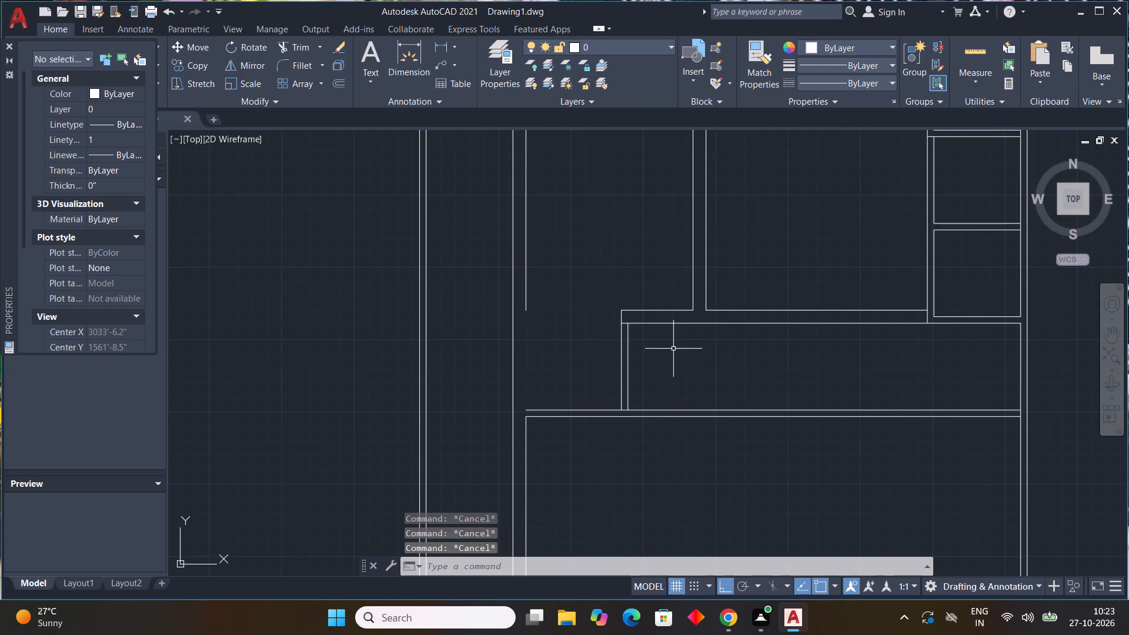
{"action": "key", "text": "space"}
{"action": "left_click", "coordinate": [526, 313]}
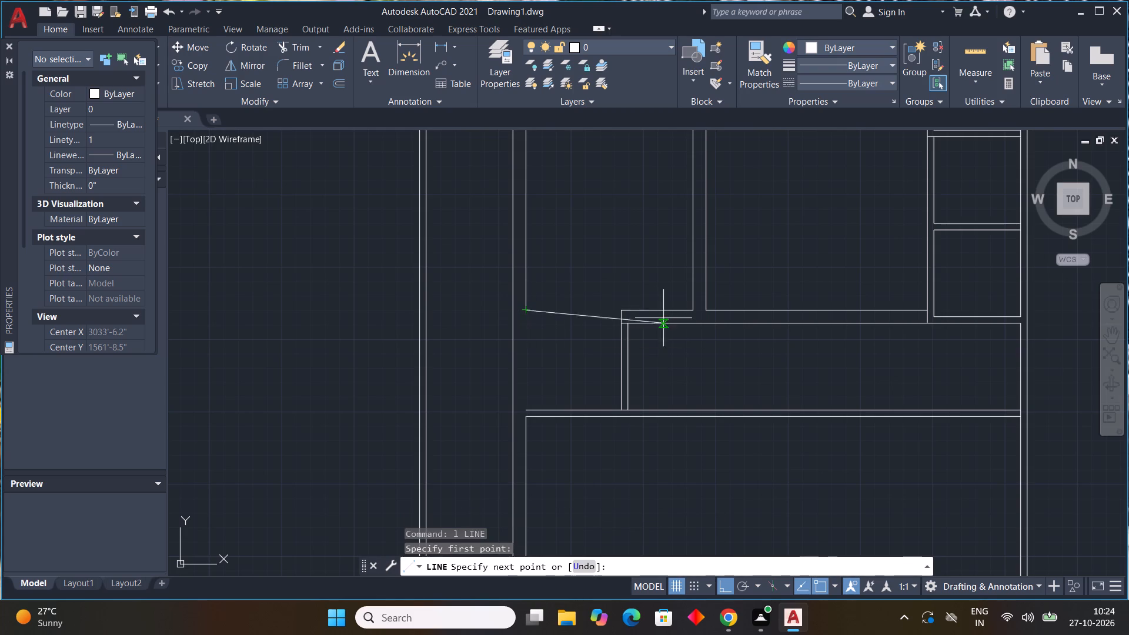
{"action": "left_click", "coordinate": [622, 312]}
{"action": "key", "text": "Escape"}
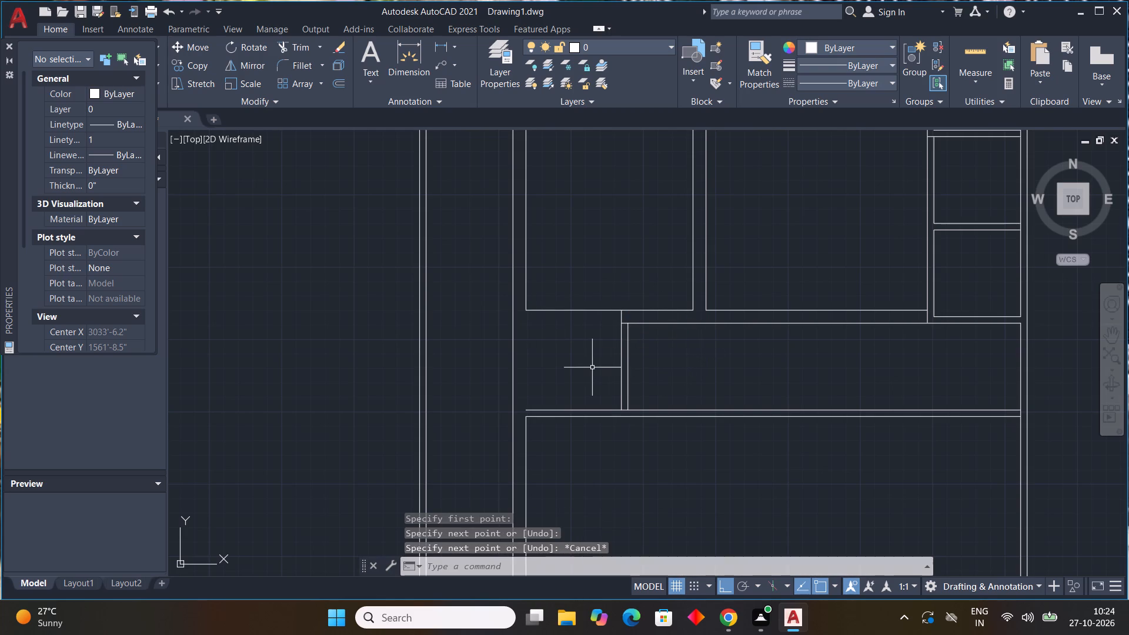
Offset the new horizontal line 4.5" downward and the long left wall's outer line 4.5" to the right.
{"action": "type", "text": "off"}
{"action": "key", "text": "space"}
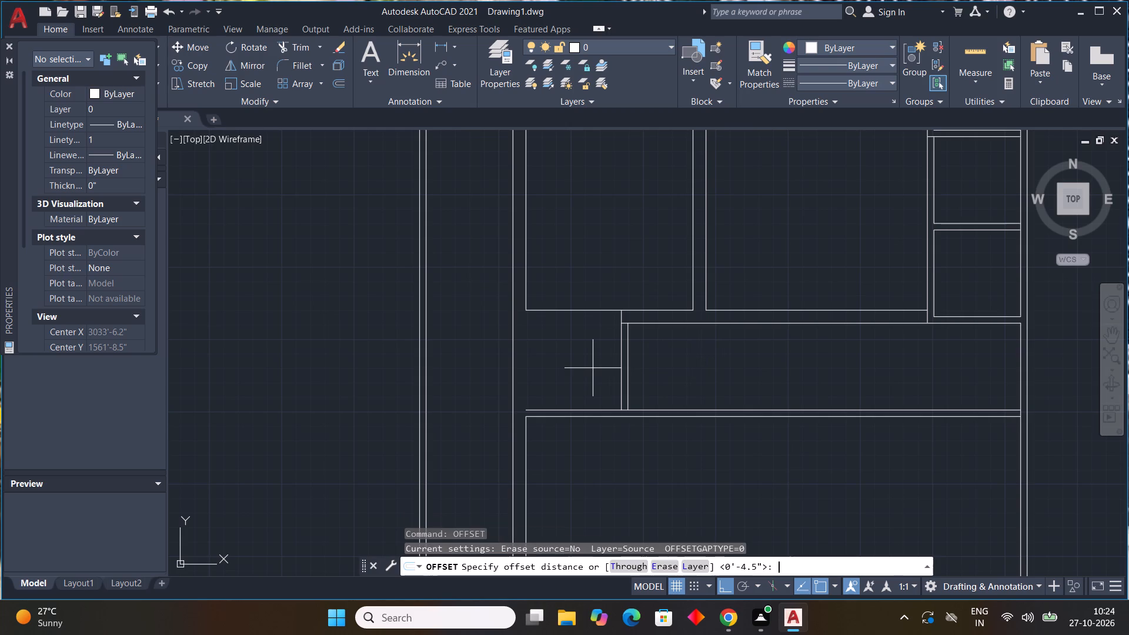
{"action": "type", "text": "4.5\""}
{"action": "key", "text": "Return"}
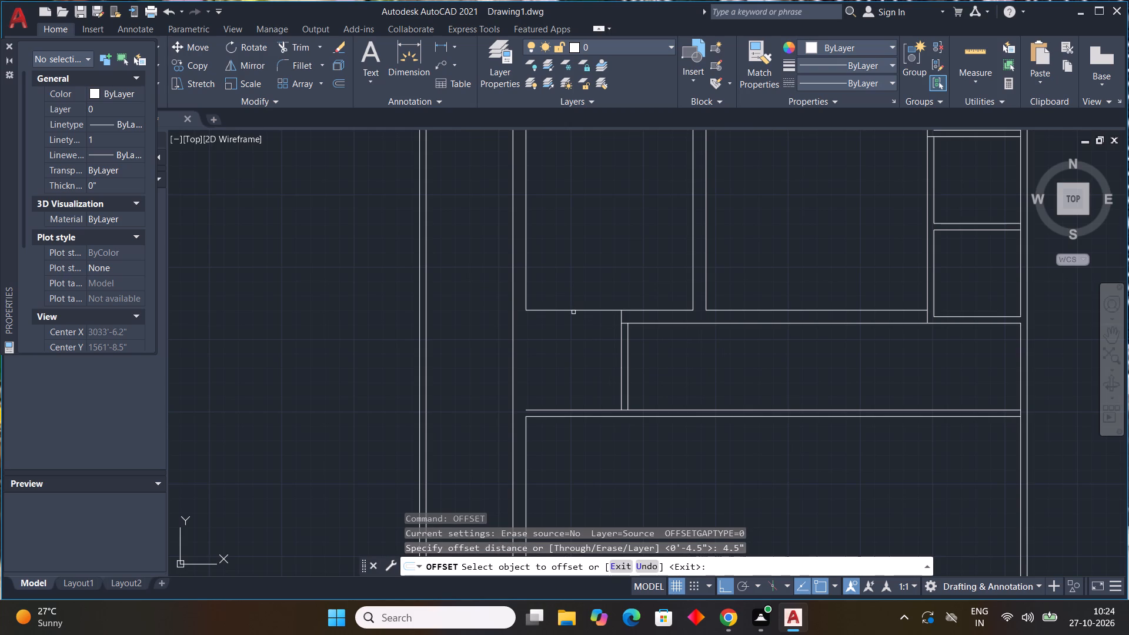
{"action": "left_click_drag", "start_coordinate": [573, 310], "coordinate": [580, 336]}
{"action": "left_click", "coordinate": [582, 347]}
{"action": "left_click_drag", "start_coordinate": [512, 353], "coordinate": [518, 353]}
{"action": "left_click", "coordinate": [525, 353]}
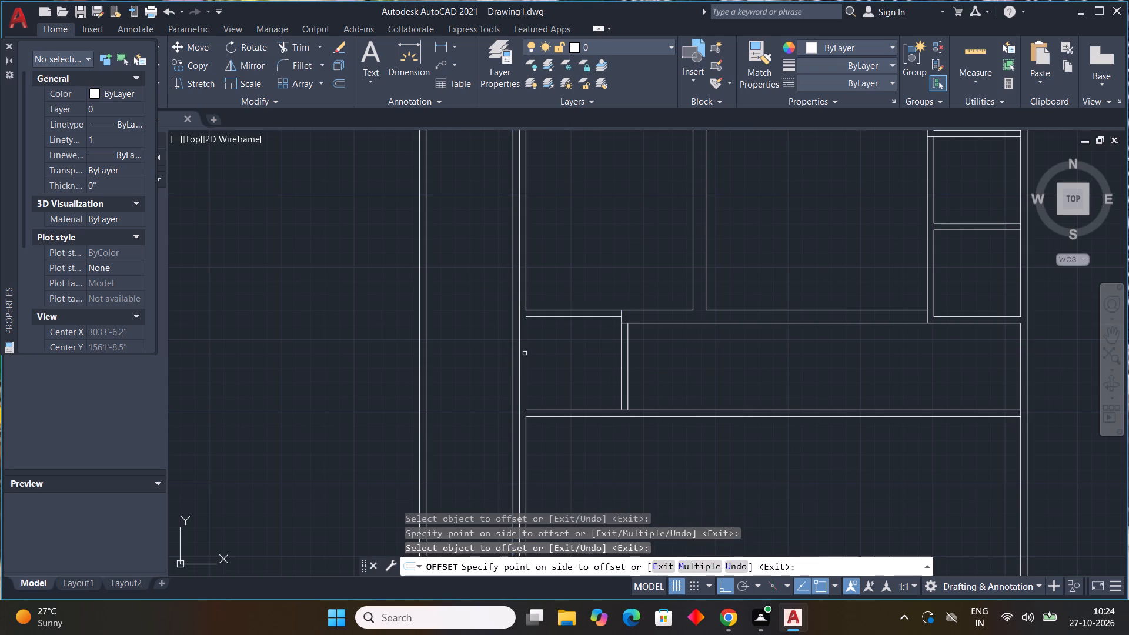
{"action": "key", "text": "Escape"}
Extend the small left room's top and bottom lines leftward to the new vertical line inside the 9" wall.
{"action": "type", "text": "ex"}
{"action": "key", "text": "space"}
{"action": "left_click", "coordinate": [539, 318]}
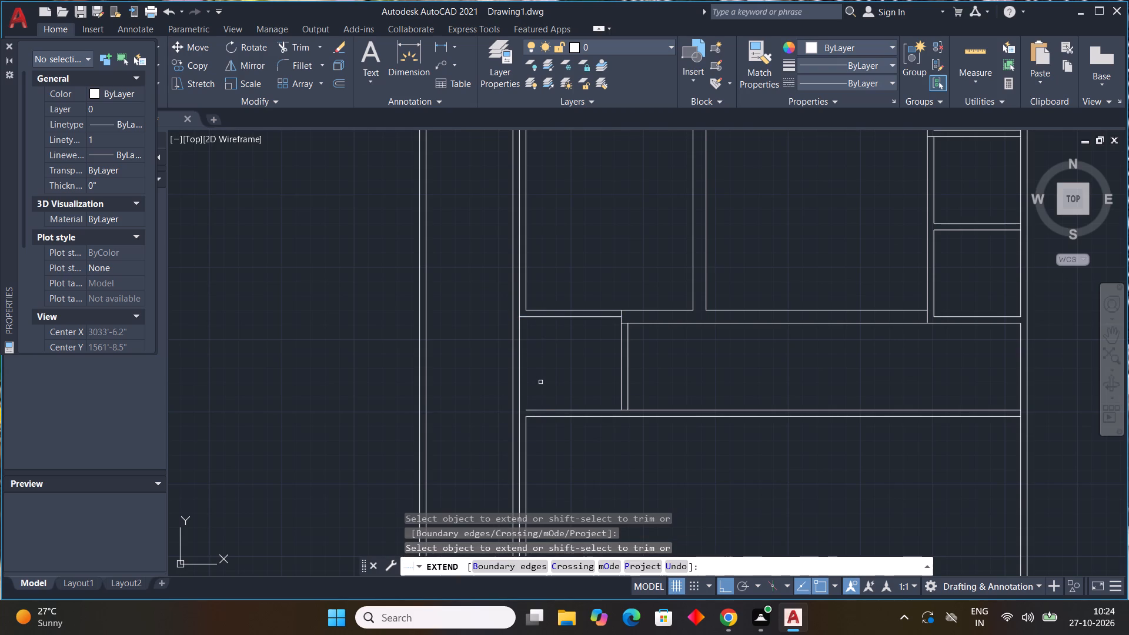
{"action": "left_click", "coordinate": [544, 408]}
{"action": "key", "text": "Escape"}
{"action": "key", "text": "Escape"}
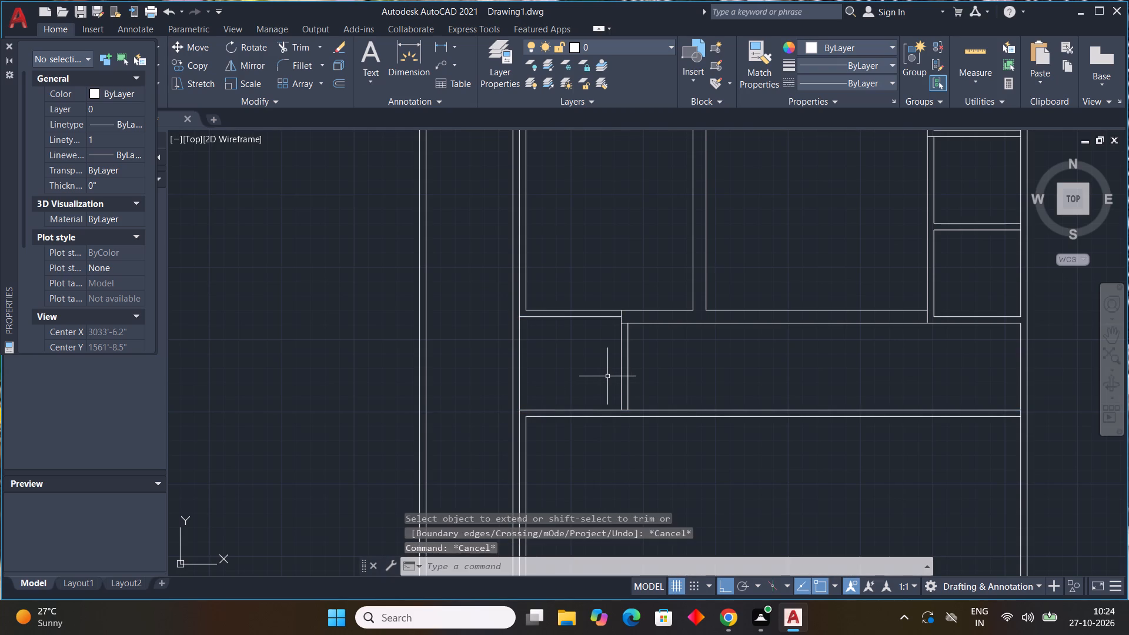
{"action": "key", "text": "Escape"}
{"action": "key", "text": "Escape"}
{"action": "key", "text": "Escape"}
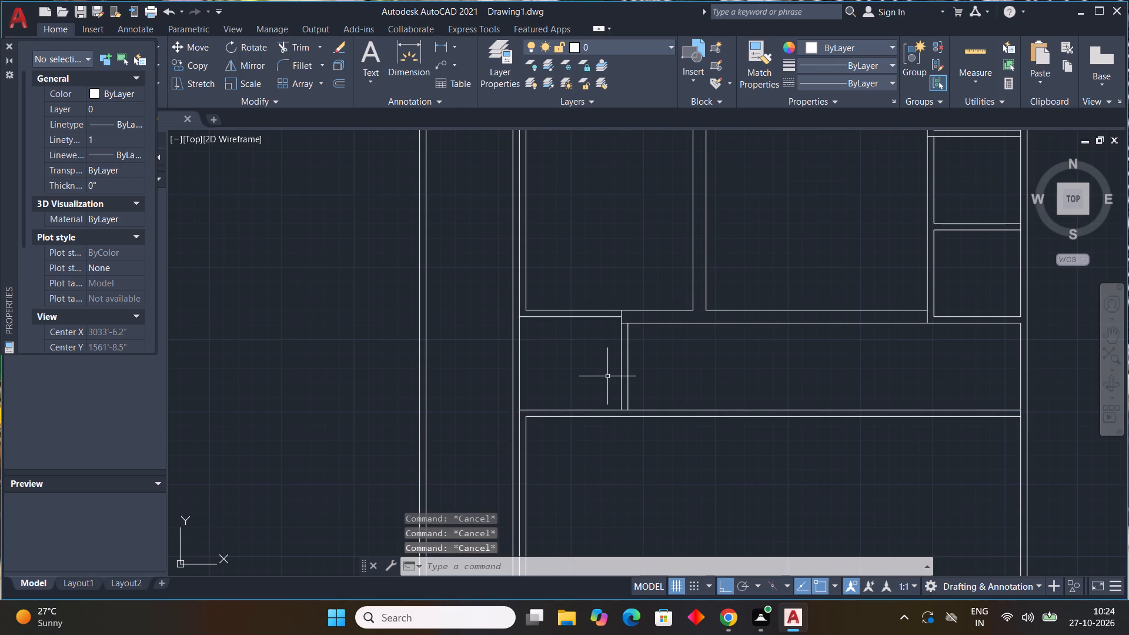
Trim the new vertical line above and below the small left room, keeping only the part along that room.
{"action": "type", "text": "tr"}
{"action": "key", "text": "space"}
{"action": "left_click_drag", "start_coordinate": [518, 435], "coordinate": [521, 430]}
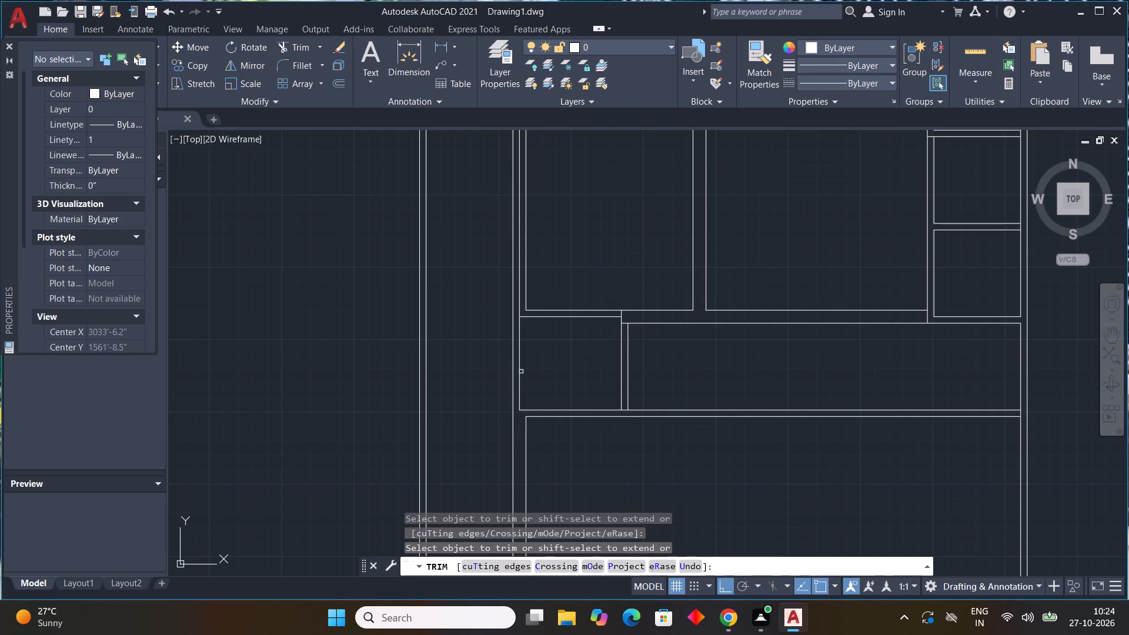
{"action": "left_click", "coordinate": [517, 304]}
{"action": "scroll", "coordinate": [579, 444], "scroll_direction": "down", "scroll_amount": 3}
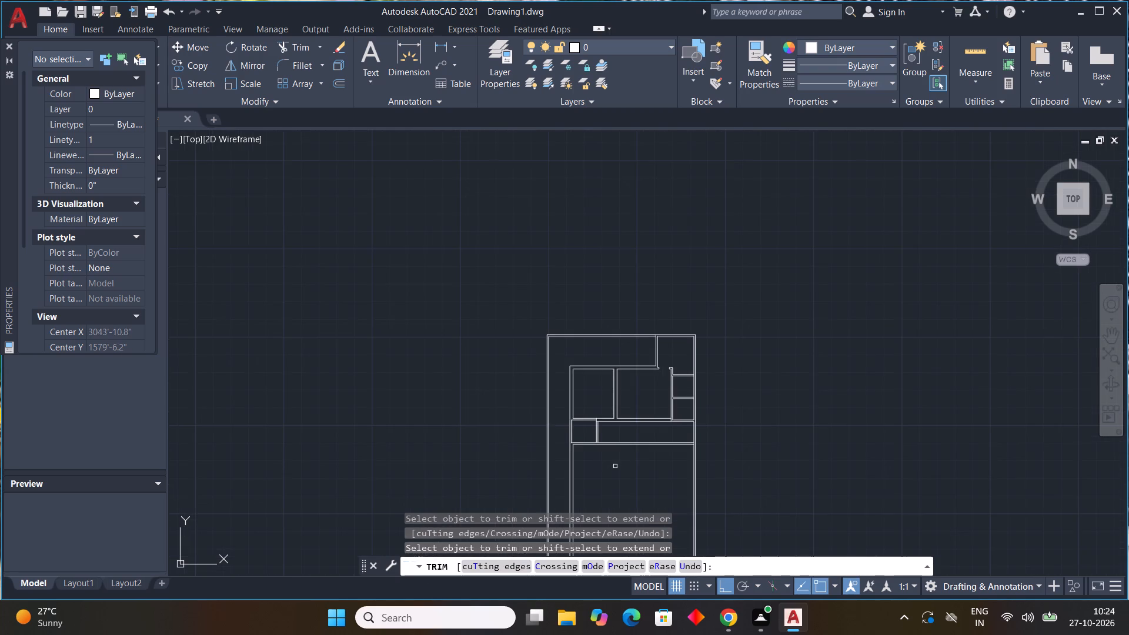
{"action": "middle_click_drag", "start_coordinate": [617, 467], "coordinate": [588, 450]}
{"action": "middle_click", "coordinate": [585, 449]}
{"action": "key", "text": "Escape"}
{"action": "key", "text": "Escape"}
{"action": "key", "text": "Escape"}
Trim the two short stubs crossing the wall junction at the small left room's upper-right corner.
{"action": "scroll", "coordinate": [557, 412], "scroll_direction": "up", "scroll_amount": 3}
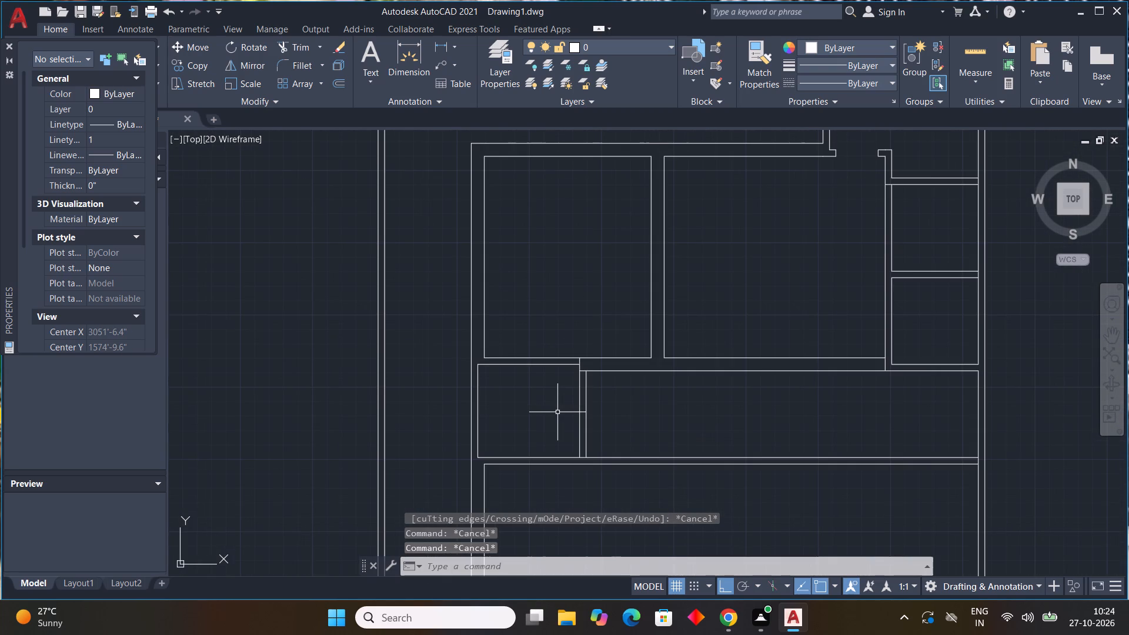
{"action": "key", "text": "v"}
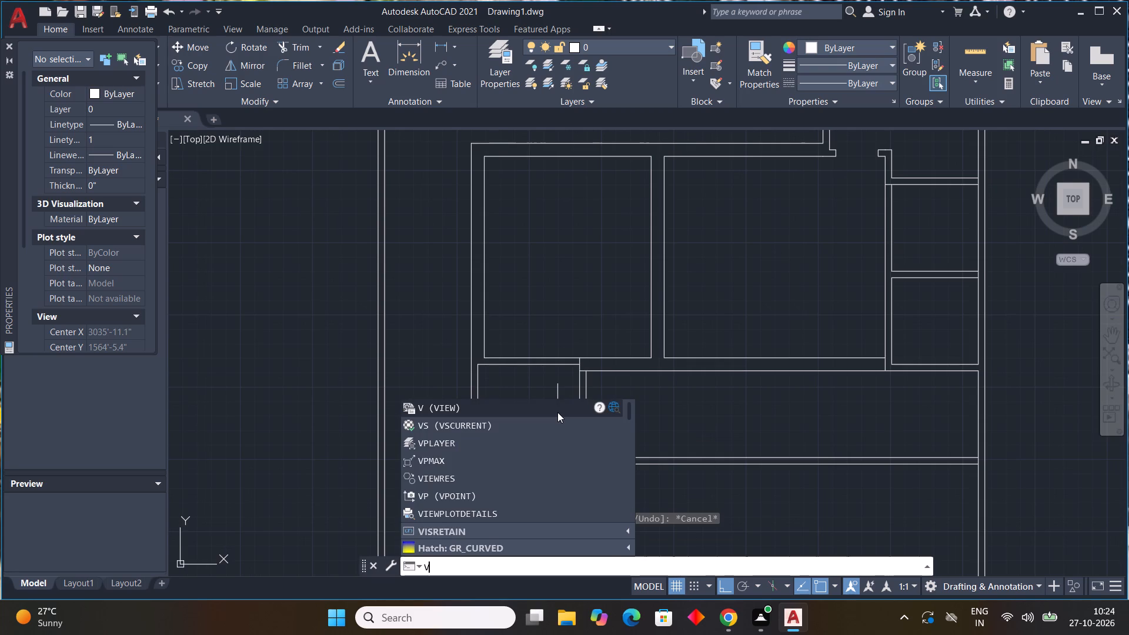
{"action": "key", "text": "Escape"}
{"action": "key", "text": "space"}
{"action": "scroll", "coordinate": [592, 367], "scroll_direction": "up", "scroll_amount": 2}
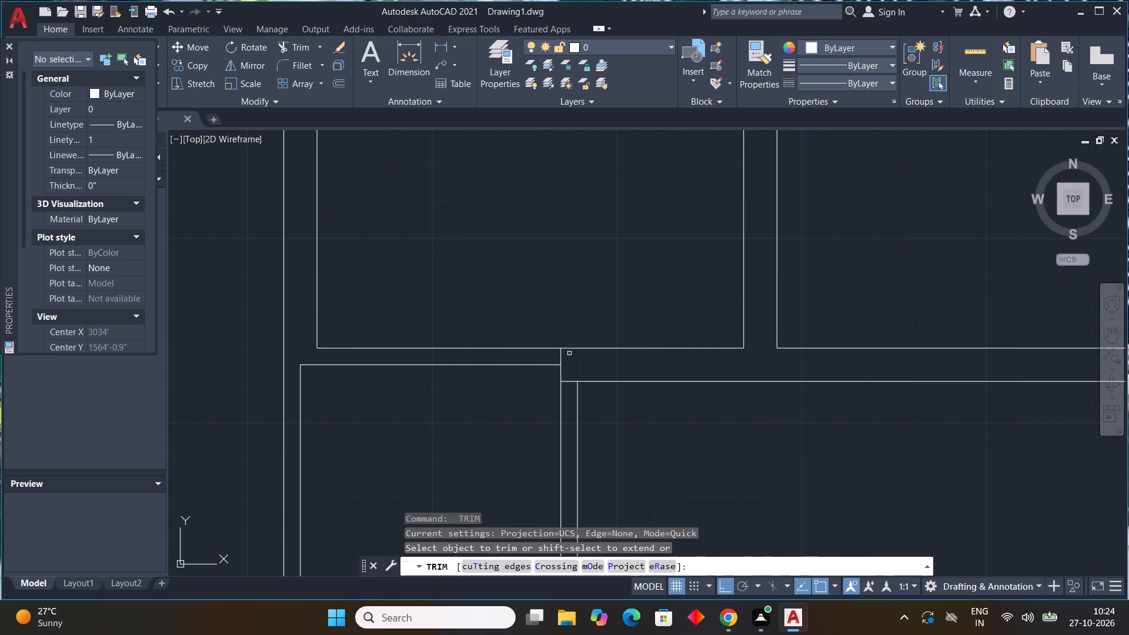
{"action": "left_click", "coordinate": [561, 352]}
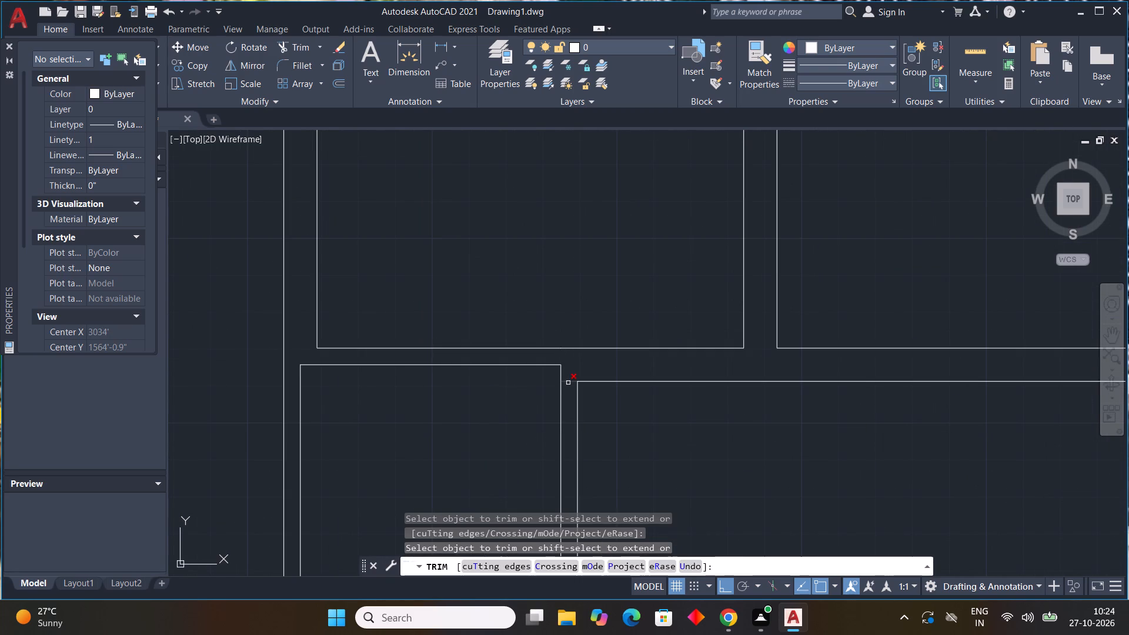
{"action": "left_click", "coordinate": [568, 383]}
{"action": "scroll", "coordinate": [634, 427], "scroll_direction": "down", "scroll_amount": 2}
{"action": "middle_click_drag", "start_coordinate": [666, 447], "coordinate": [626, 353]}
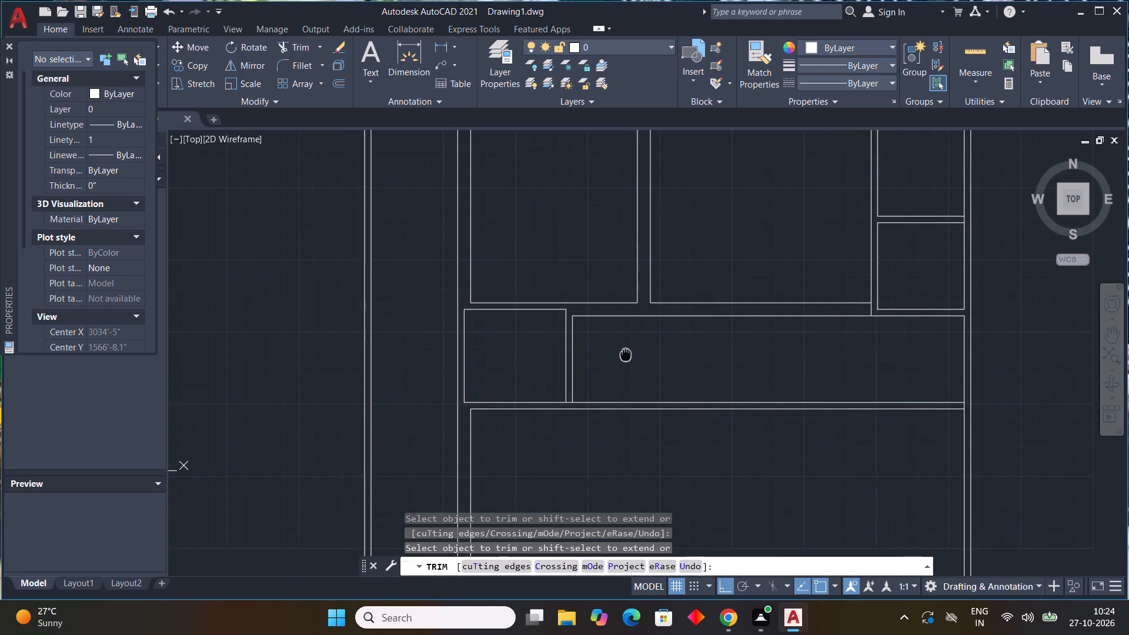
{"action": "middle_click_drag", "start_coordinate": [626, 353], "coordinate": [627, 353]}
{"action": "middle_click", "coordinate": [627, 353]}
{"action": "middle_click", "coordinate": [627, 353]}
{"action": "scroll", "coordinate": [613, 325], "scroll_direction": "up", "scroll_amount": 2}
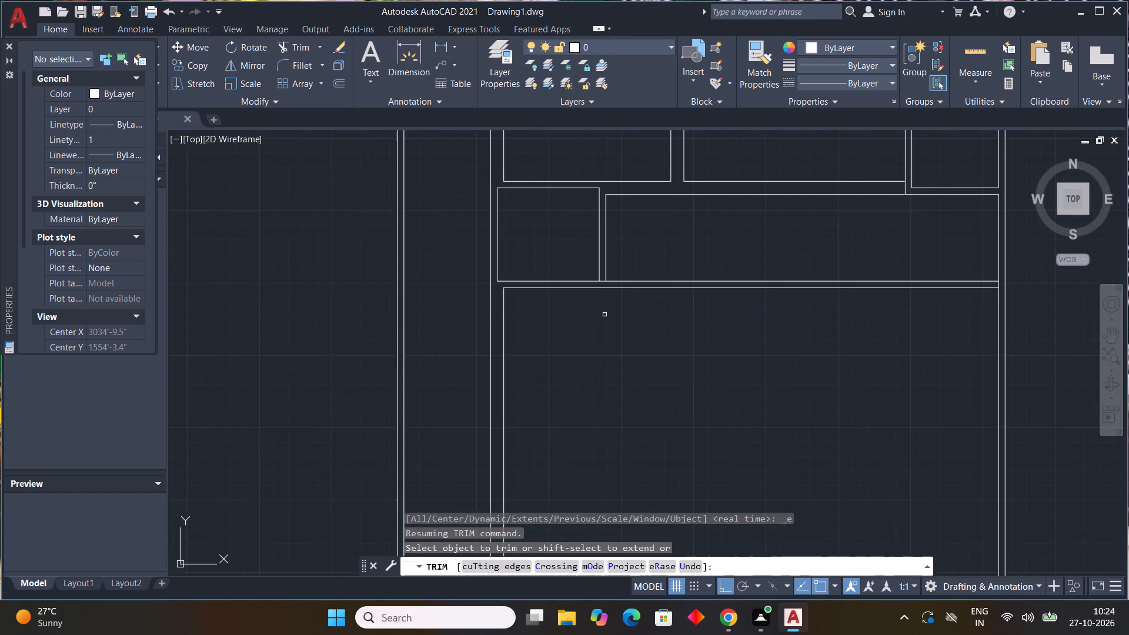
{"action": "middle_click_drag", "start_coordinate": [602, 323], "coordinate": [580, 396]}
{"action": "key", "text": "Escape"}
{"action": "key", "text": "Escape"}
{"action": "key", "text": "Escape"}
{"action": "key", "text": "Escape"}
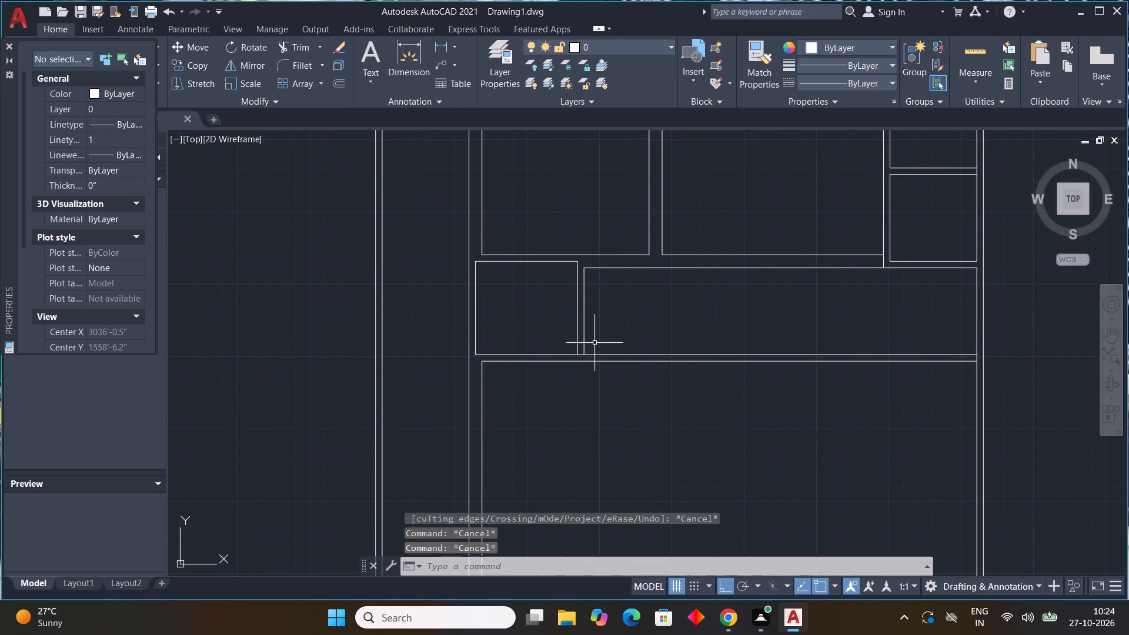
Stretch the lower end of the small left room partition's right line down to the horizontal wall's lower line.
{"action": "scroll", "coordinate": [595, 335], "scroll_direction": "up", "scroll_amount": 4}
{"action": "middle_click_drag", "start_coordinate": [599, 335], "coordinate": [600, 289]}
{"action": "middle_click", "coordinate": [600, 289]}
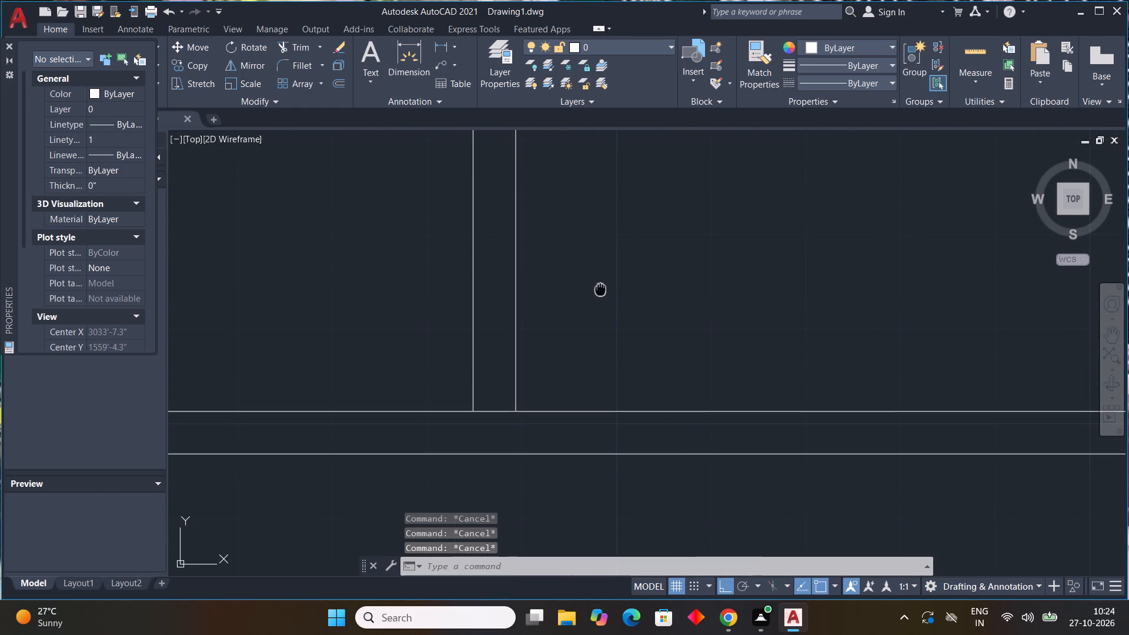
{"action": "left_click", "coordinate": [513, 395]}
{"action": "left_click", "coordinate": [520, 409]}
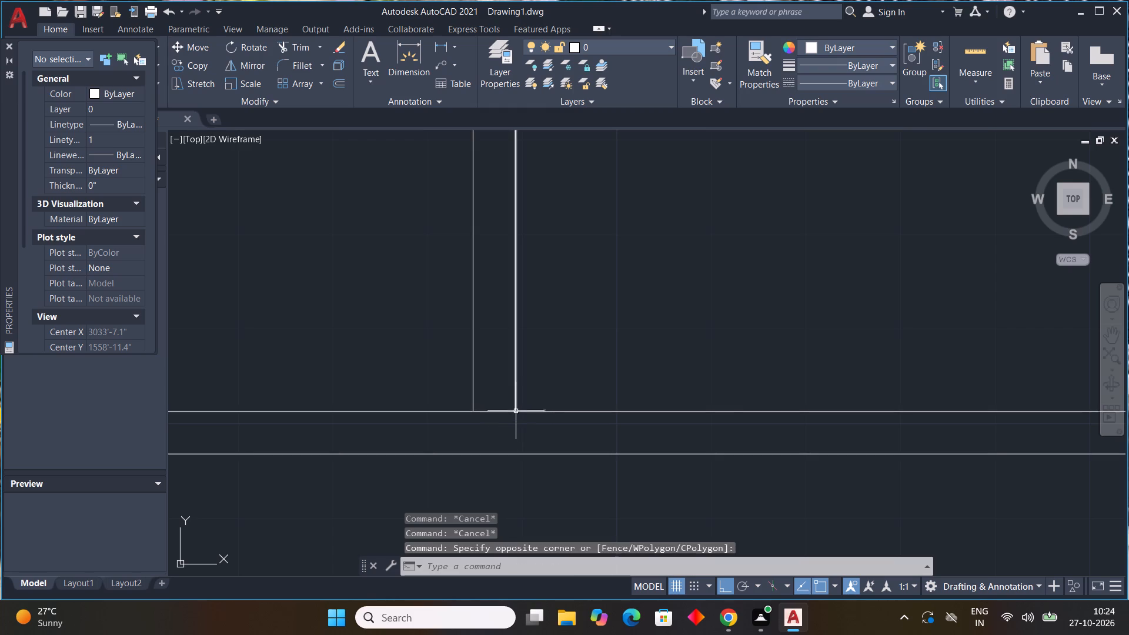
{"action": "left_click", "coordinate": [516, 406]}
{"action": "left_click_drag", "start_coordinate": [515, 410], "coordinate": [514, 419]}
{"action": "left_click", "coordinate": [512, 453]}
{"action": "key", "text": "Escape"}
{"action": "scroll", "coordinate": [576, 445], "scroll_direction": "down", "scroll_amount": 3}
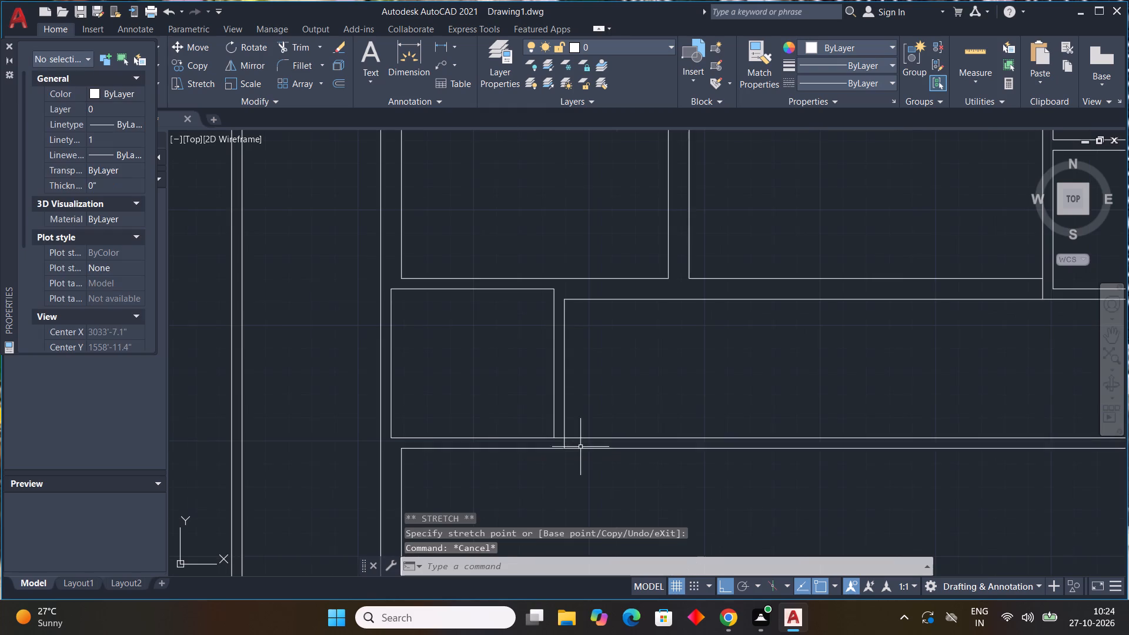
Trim away the upper line of the horizontal wall to the right of the small left room's partition.
{"action": "middle_click_drag", "start_coordinate": [764, 496], "coordinate": [690, 423]}
{"action": "scroll", "coordinate": [706, 439], "scroll_direction": "down", "scroll_amount": 1}
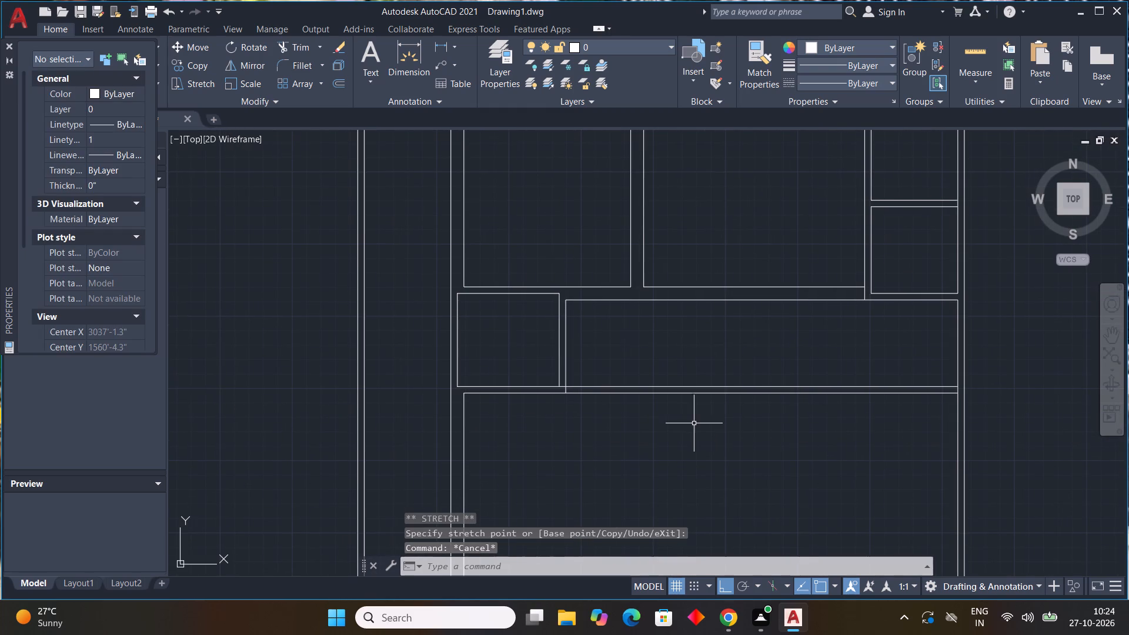
{"action": "type", "text": "tr"}
{"action": "key", "text": "space"}
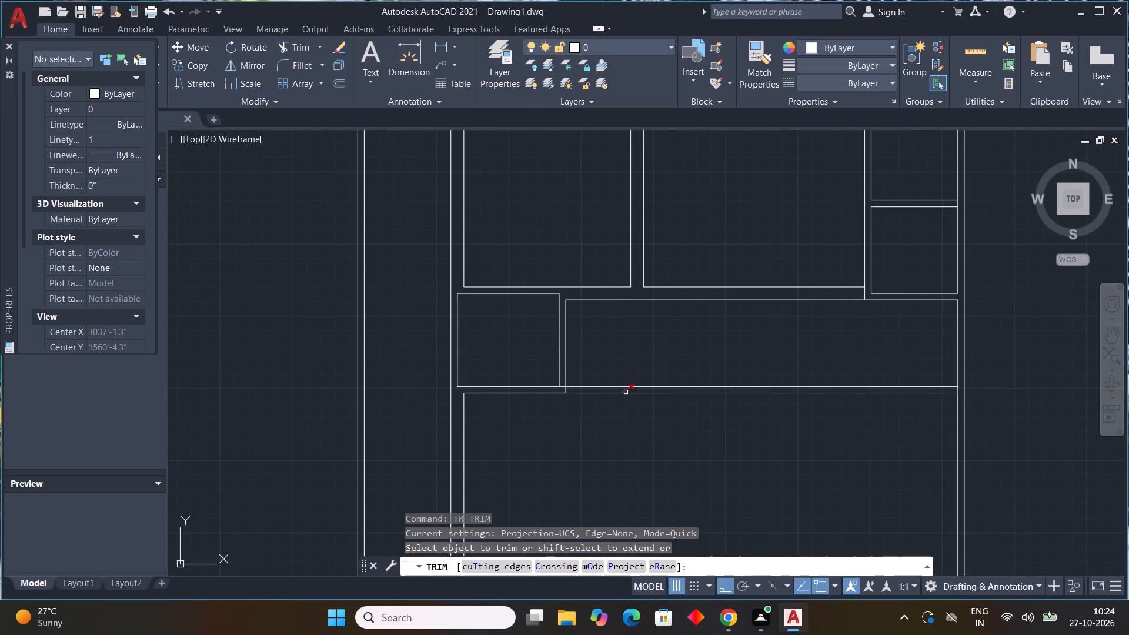
{"action": "left_click", "coordinate": [624, 387]}
{"action": "key", "text": "Escape"}
{"action": "key", "text": "Escape"}
{"action": "key", "text": "Escape"}
{"action": "key", "text": "Escape"}
{"action": "key", "text": "Escape"}
{"action": "key", "text": "Escape"}
{"action": "key", "text": "Escape"}
{"action": "key", "text": "Escape"}
{"action": "key", "text": "Escape"}
{"action": "key", "text": "Escape"}
{"action": "key", "text": "Escape"}
{"action": "key", "text": "Escape"}
{"action": "key", "text": "Escape"}
{"action": "key", "text": "Escape"}
{"action": "key", "text": "Escape"}
{"action": "key", "text": "Escape"}
{"action": "key", "text": "Escape"}
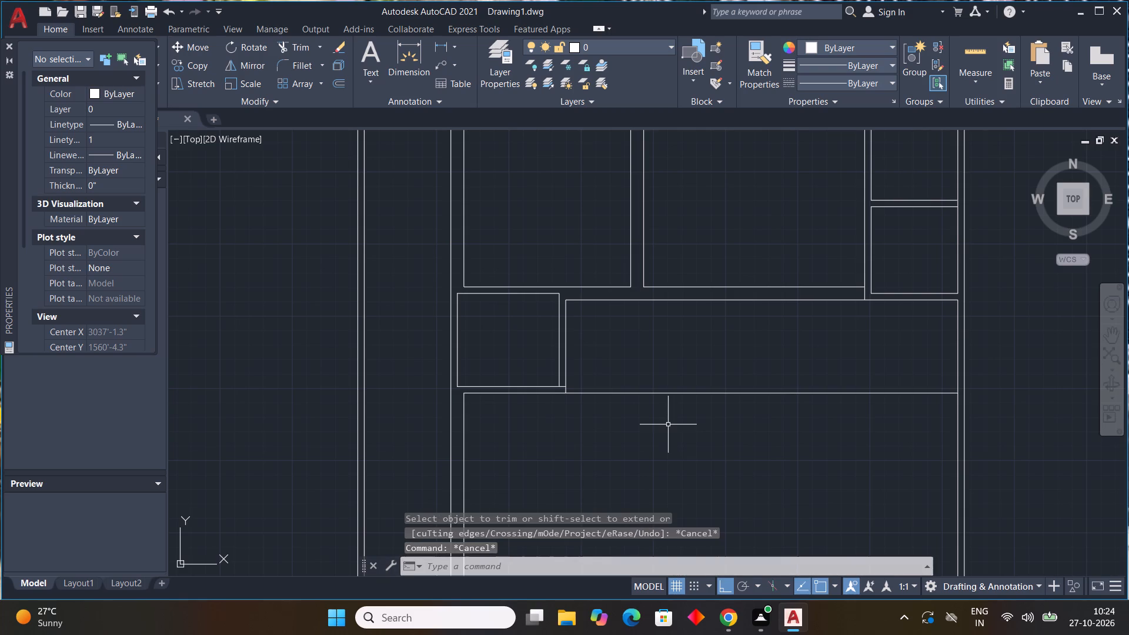
Offset the horizontal wall's remaining lower line 9" upward.
{"action": "type", "text": "off"}
{"action": "key", "text": "space"}
{"action": "type", "text": "9\""}
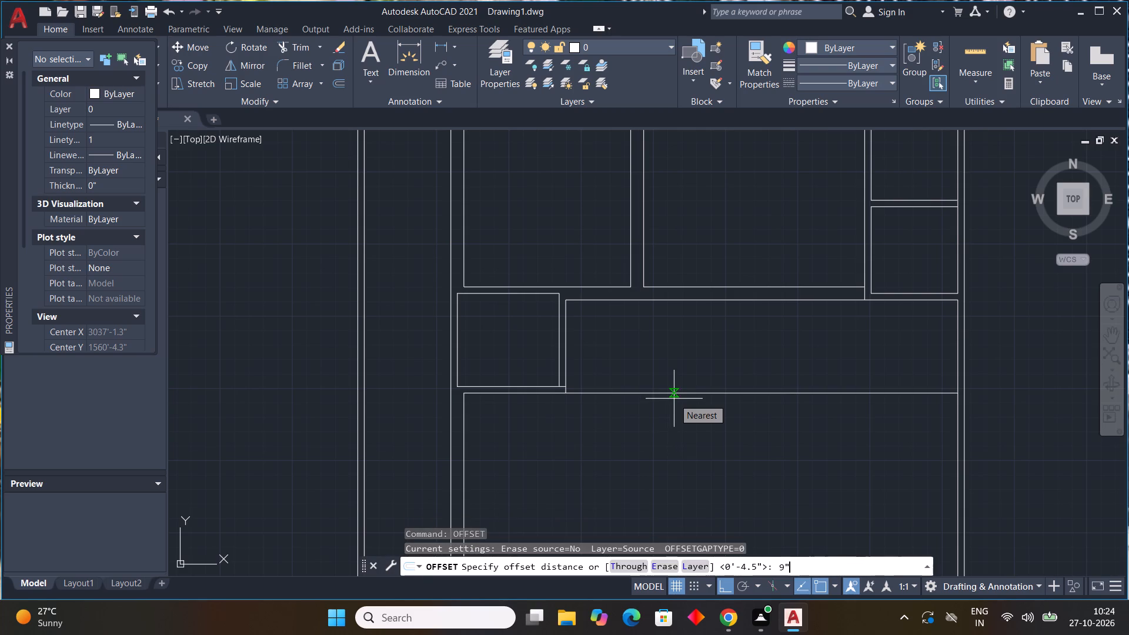
{"action": "key", "text": "Return"}
{"action": "left_click", "coordinate": [622, 392]}
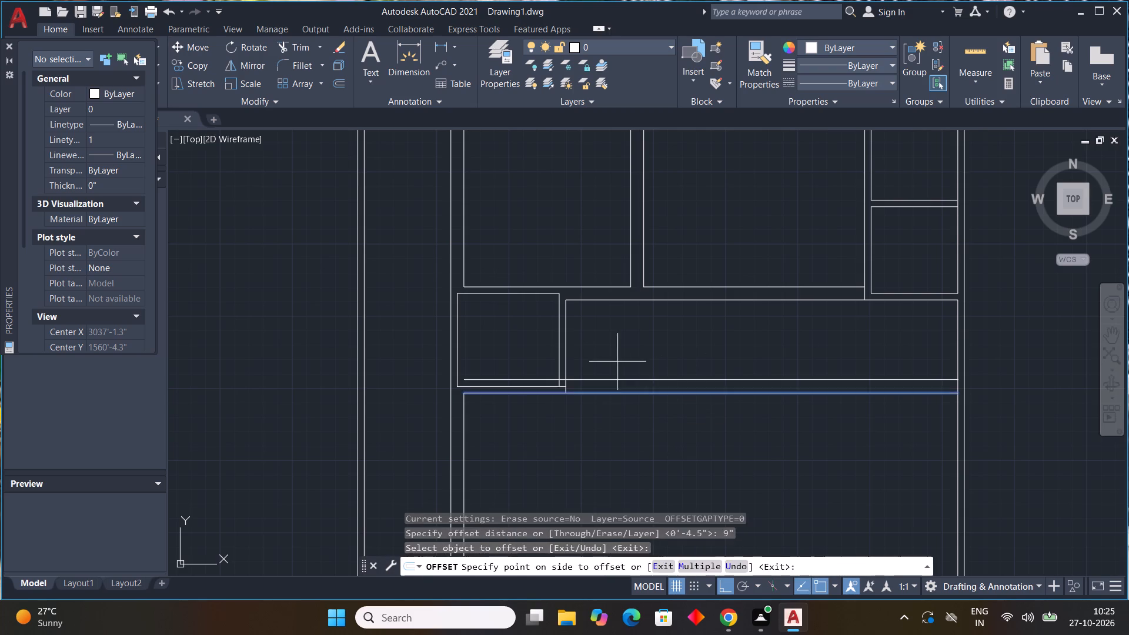
{"action": "left_click", "coordinate": [617, 359]}
{"action": "key", "text": "Escape"}
{"action": "key", "text": "Escape"}
{"action": "key", "text": "Escape"}
{"action": "key", "text": "Escape"}
{"action": "key", "text": "Escape"}
{"action": "key", "text": "Escape"}
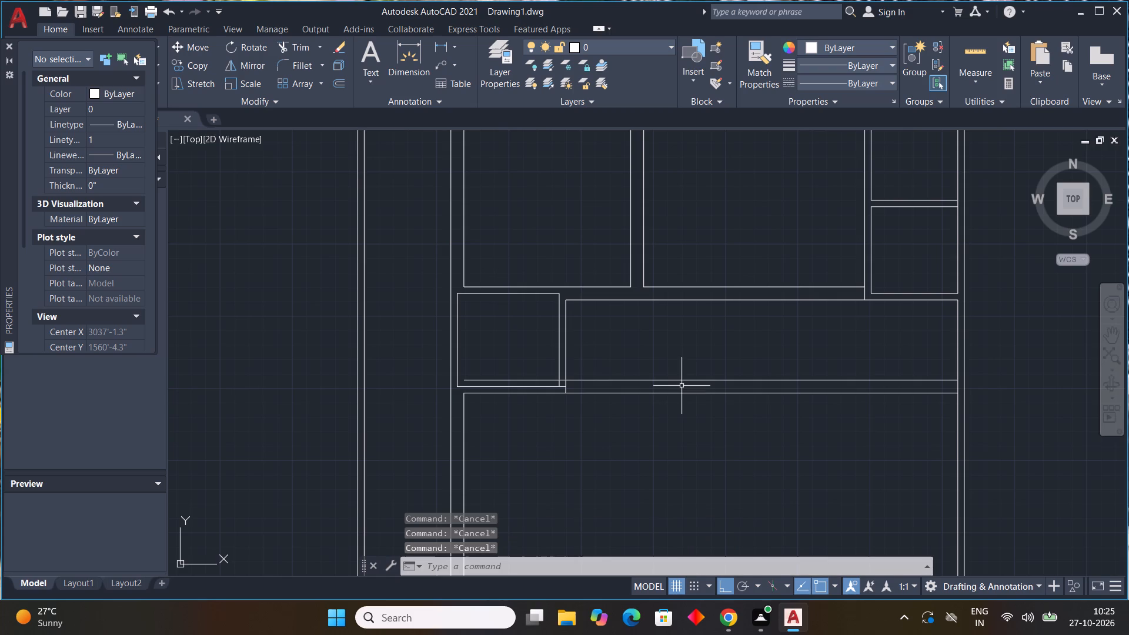
Offset the large lower room's left line 11'0" to the right and its top line 11'0" downward.
{"action": "middle_click_drag", "start_coordinate": [719, 439], "coordinate": [702, 390]}
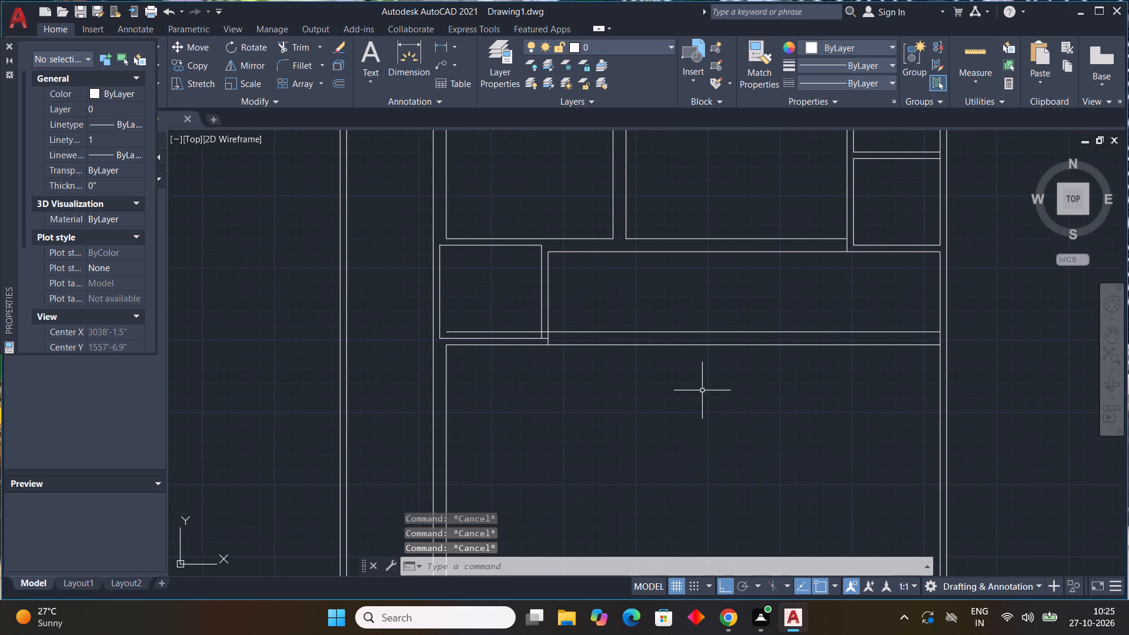
{"action": "type", "text": "off"}
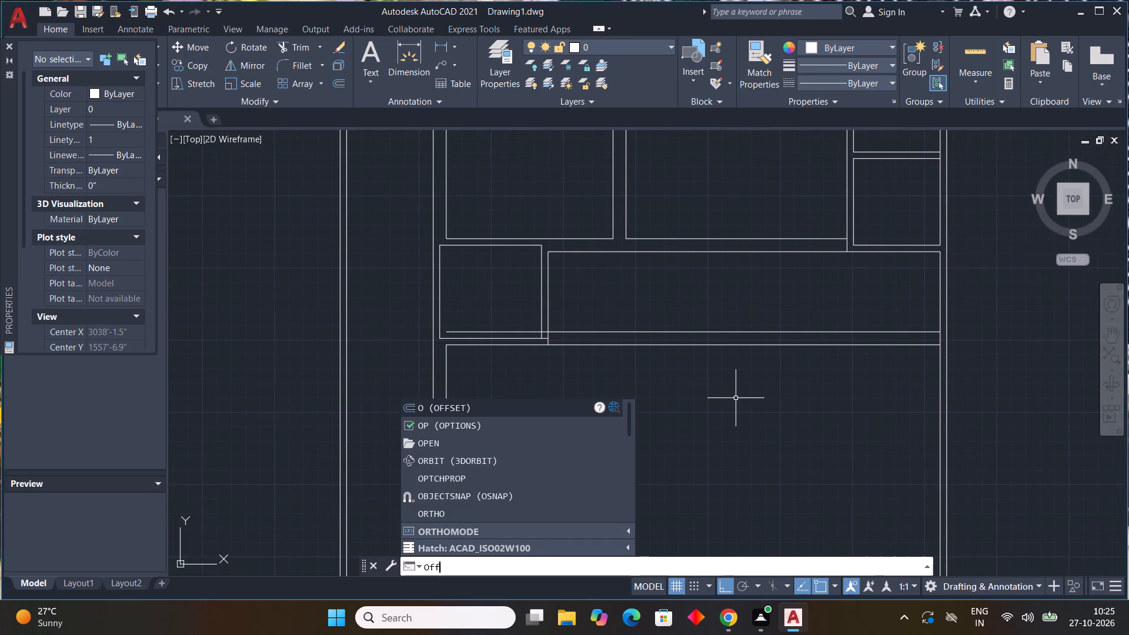
{"action": "key", "text": "space"}
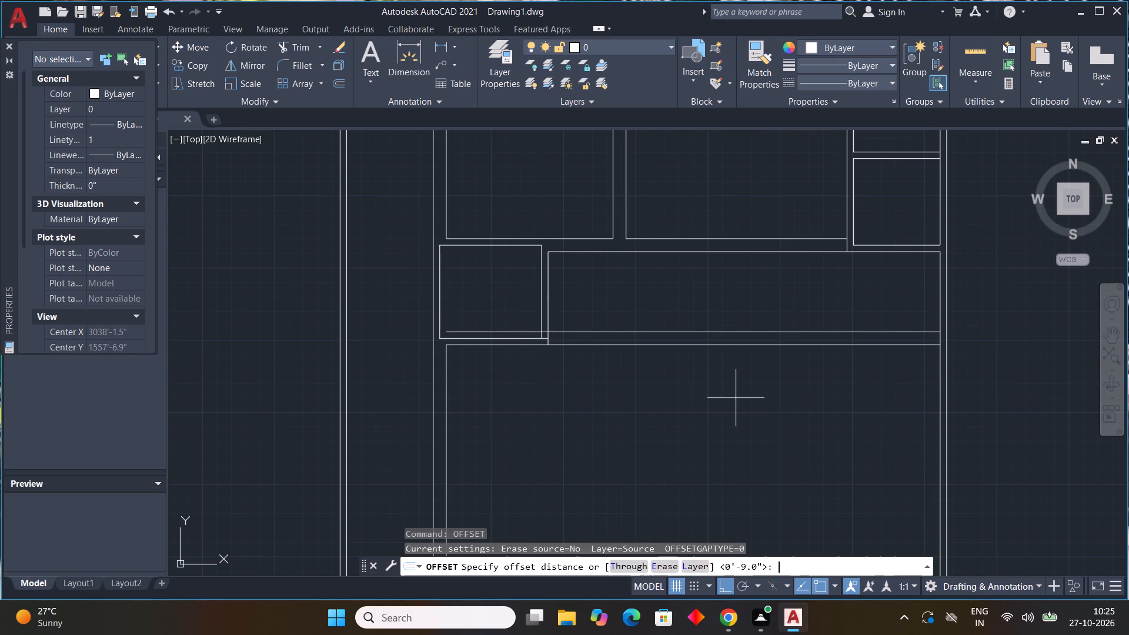
{"action": "type", "text": "11'0\""}
{"action": "key", "text": "Return"}
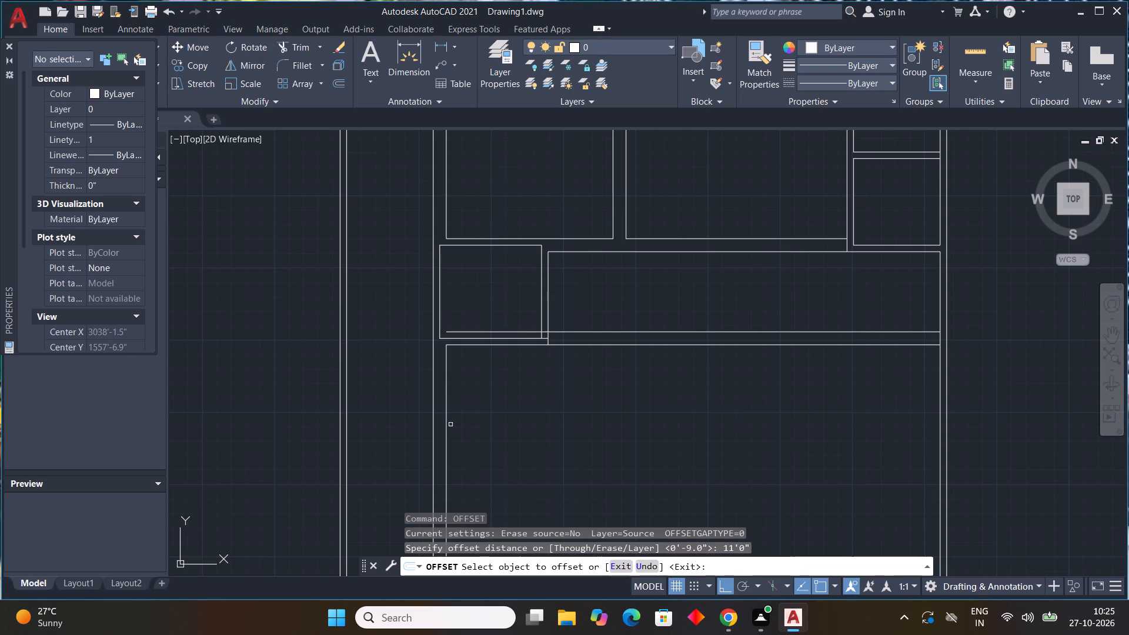
{"action": "left_click_drag", "start_coordinate": [447, 420], "coordinate": [465, 425]}
{"action": "left_click", "coordinate": [612, 430]}
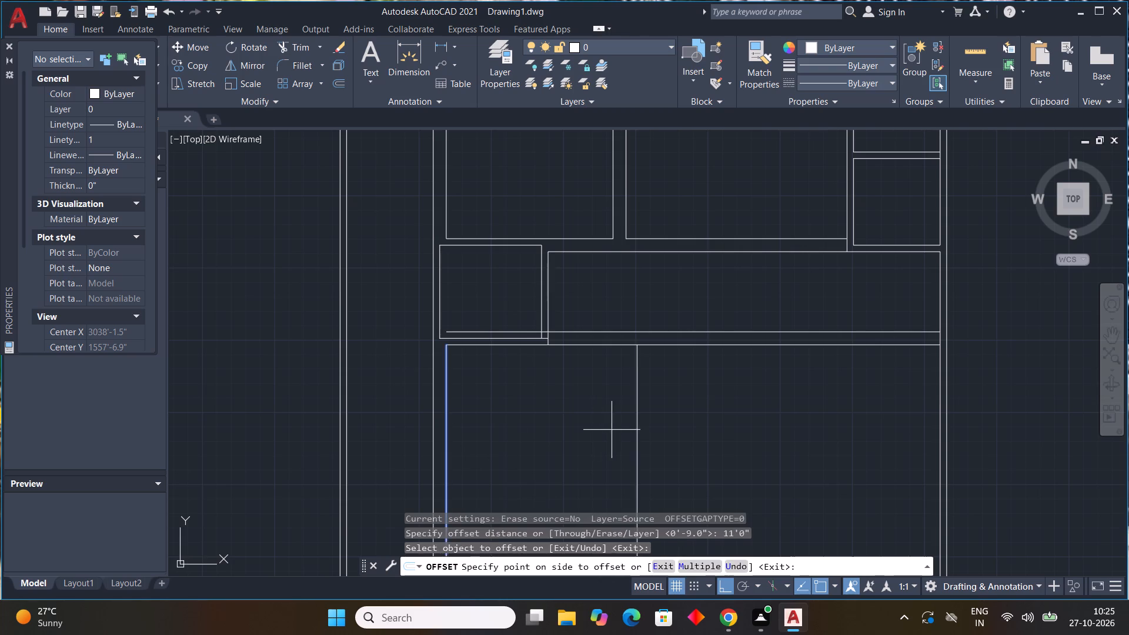
{"action": "middle_click_drag", "start_coordinate": [614, 432], "coordinate": [556, 365]}
{"action": "scroll", "coordinate": [610, 431], "scroll_direction": "down", "scroll_amount": 1}
{"action": "left_click", "coordinate": [540, 311]}
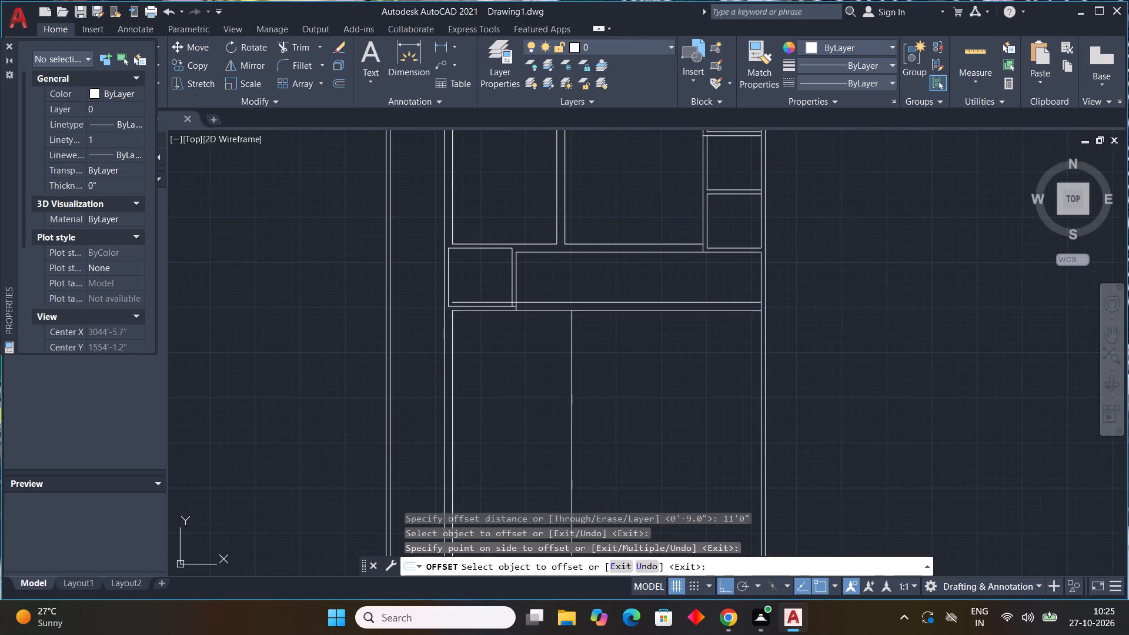
{"action": "left_click", "coordinate": [542, 379]}
{"action": "key", "text": "Escape"}
{"action": "key", "text": "Escape"}
{"action": "key", "text": "Escape"}
{"action": "key", "text": "Escape"}
{"action": "key", "text": "Escape"}
{"action": "key", "text": "Escape"}
{"action": "key", "text": "Escape"}
{"action": "key", "text": "Escape"}
{"action": "key", "text": "Escape"}
{"action": "key", "text": "Escape"}
{"action": "key", "text": "Escape"}
{"action": "key", "text": "Escape"}
{"action": "key", "text": "Escape"}
{"action": "key", "text": "Escape"}
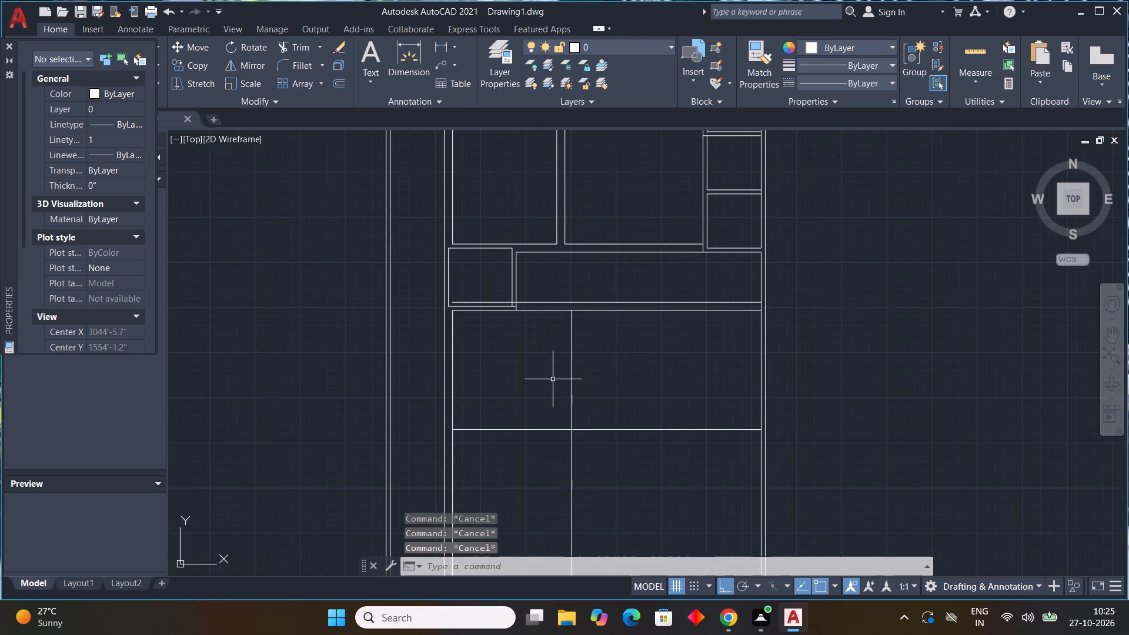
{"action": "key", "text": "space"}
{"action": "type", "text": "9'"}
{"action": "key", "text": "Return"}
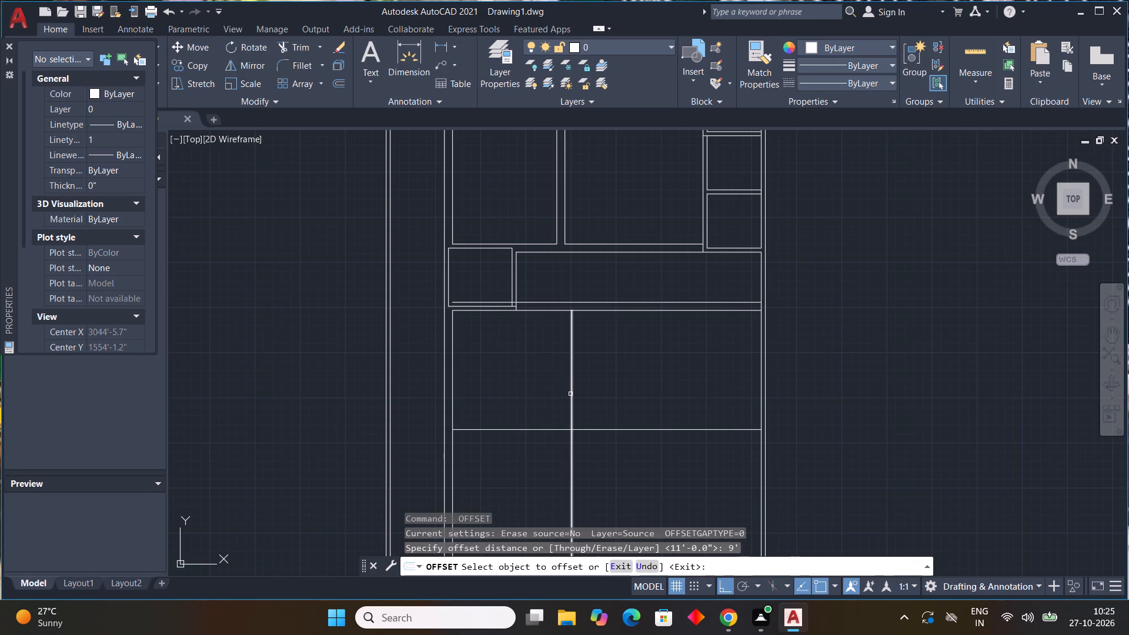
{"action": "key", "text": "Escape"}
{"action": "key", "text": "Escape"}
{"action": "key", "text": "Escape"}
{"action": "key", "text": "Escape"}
Offset the new vertical line 9" to the right and the new horizontal line 9" downward.
{"action": "type", "text": "off 0"}
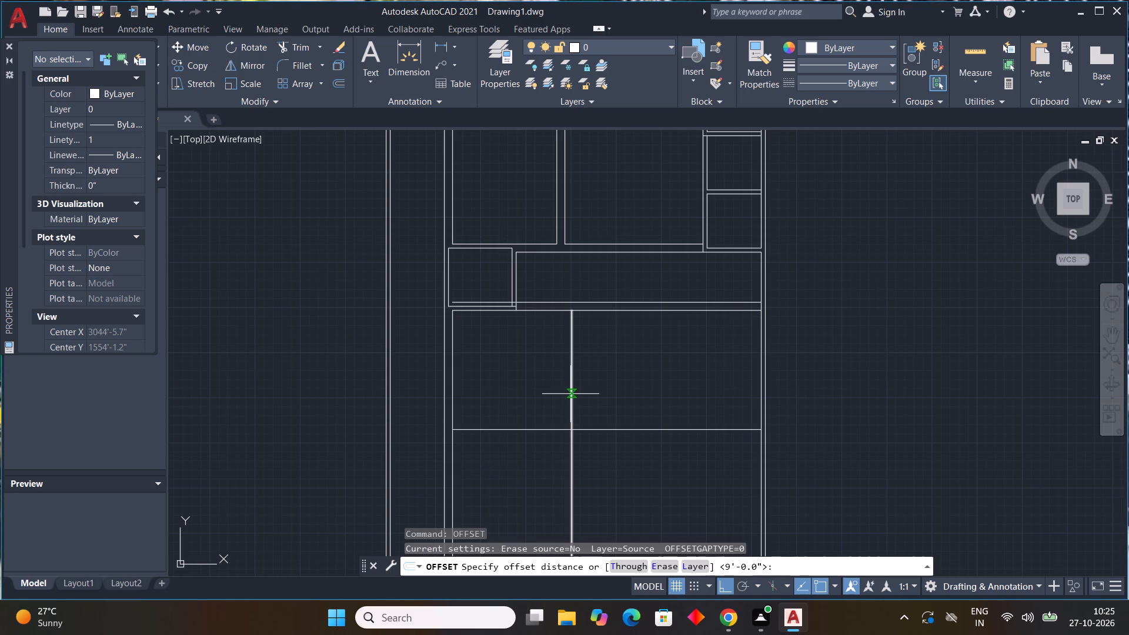
{"action": "key", "text": "BackSpace"}
{"action": "key", "text": "9"}
{"action": "key", "text": "shift+quotedbl"}
{"action": "key", "text": "Return"}
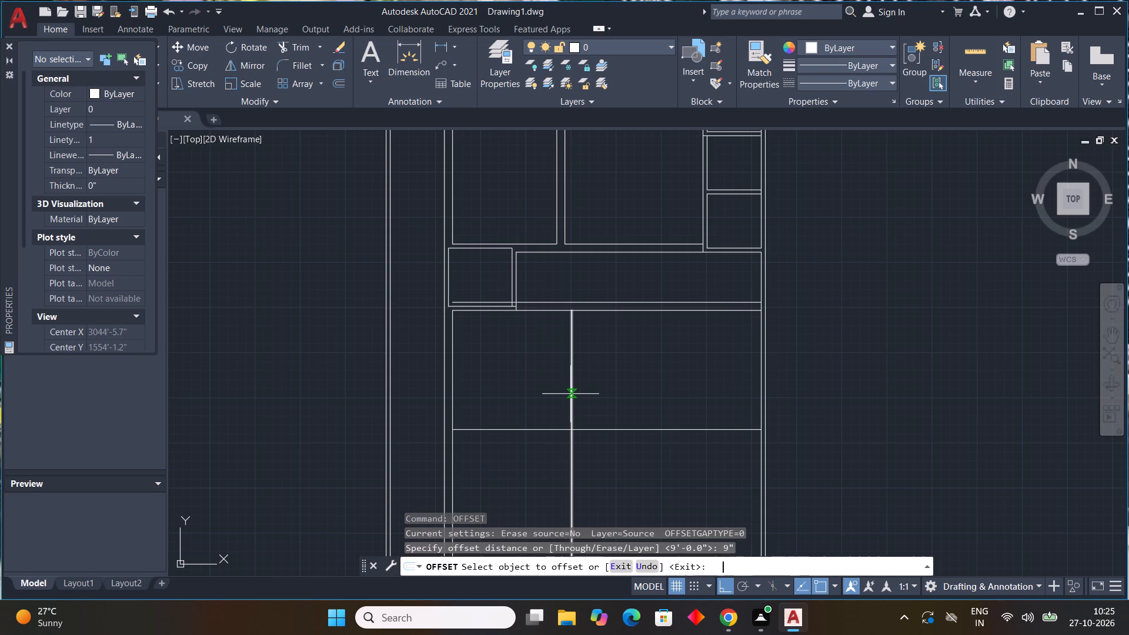
{"action": "left_click", "coordinate": [570, 394]}
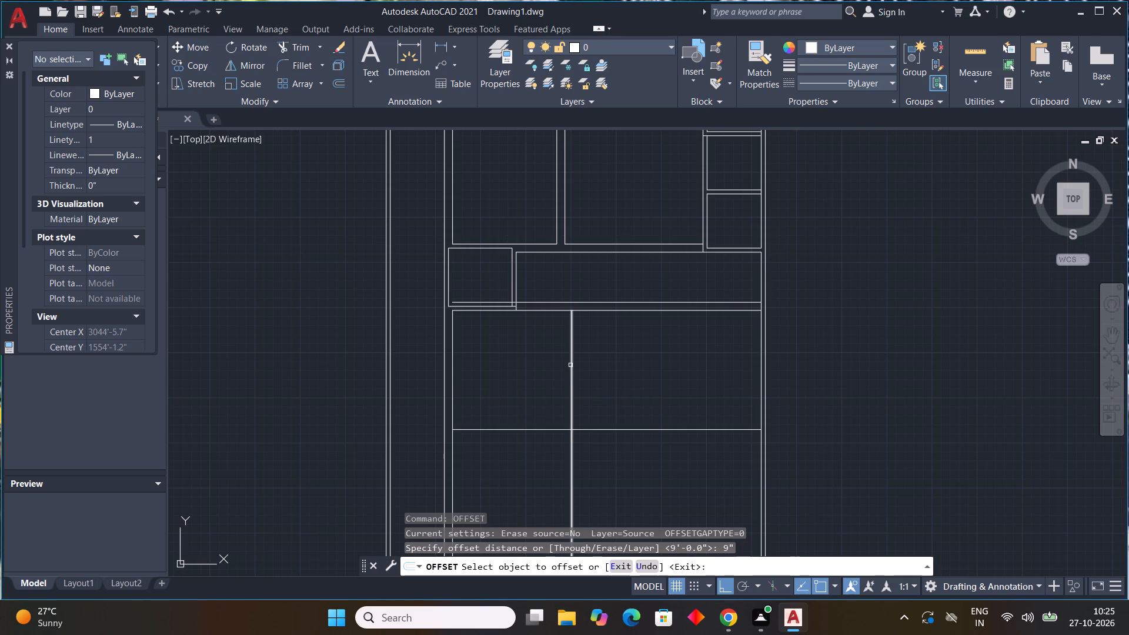
{"action": "left_click", "coordinate": [592, 357]}
{"action": "left_click", "coordinate": [573, 360]}
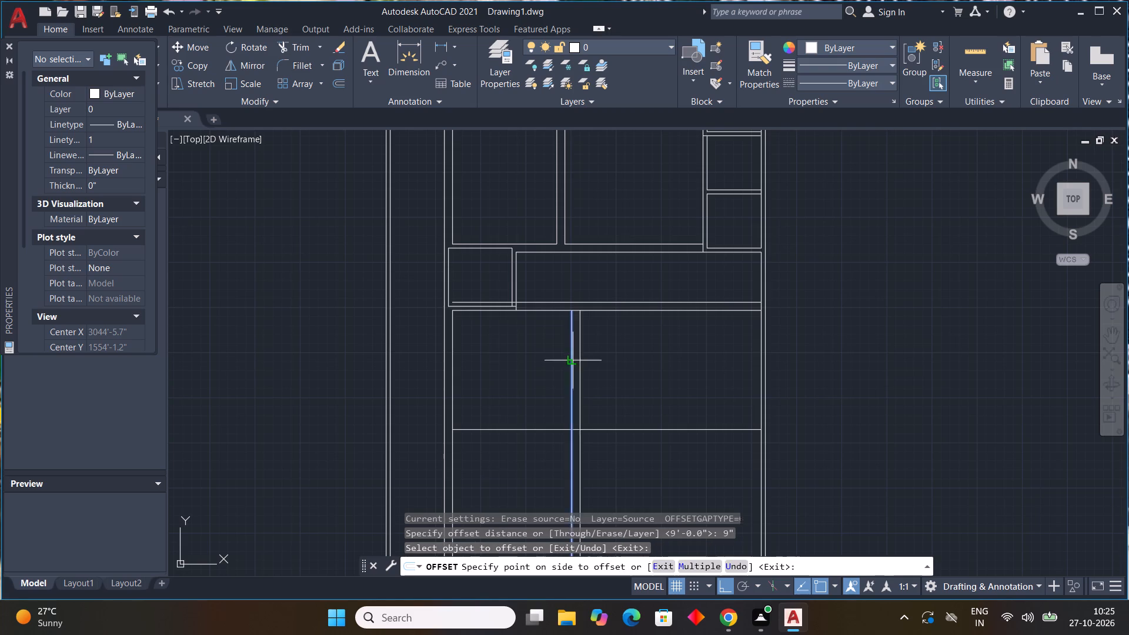
{"action": "left_click", "coordinate": [634, 373]}
{"action": "middle_click_drag", "start_coordinate": [619, 383], "coordinate": [542, 330]}
{"action": "scroll", "coordinate": [542, 330], "scroll_direction": "down", "scroll_amount": 1}
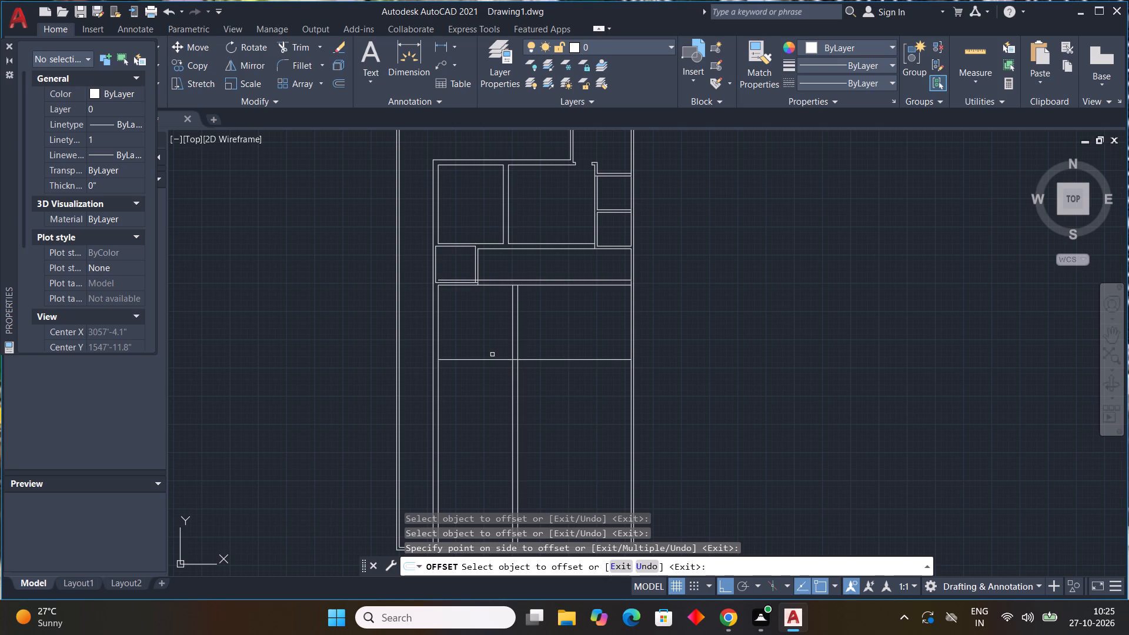
{"action": "left_click", "coordinate": [494, 359]}
{"action": "left_click", "coordinate": [492, 380]}
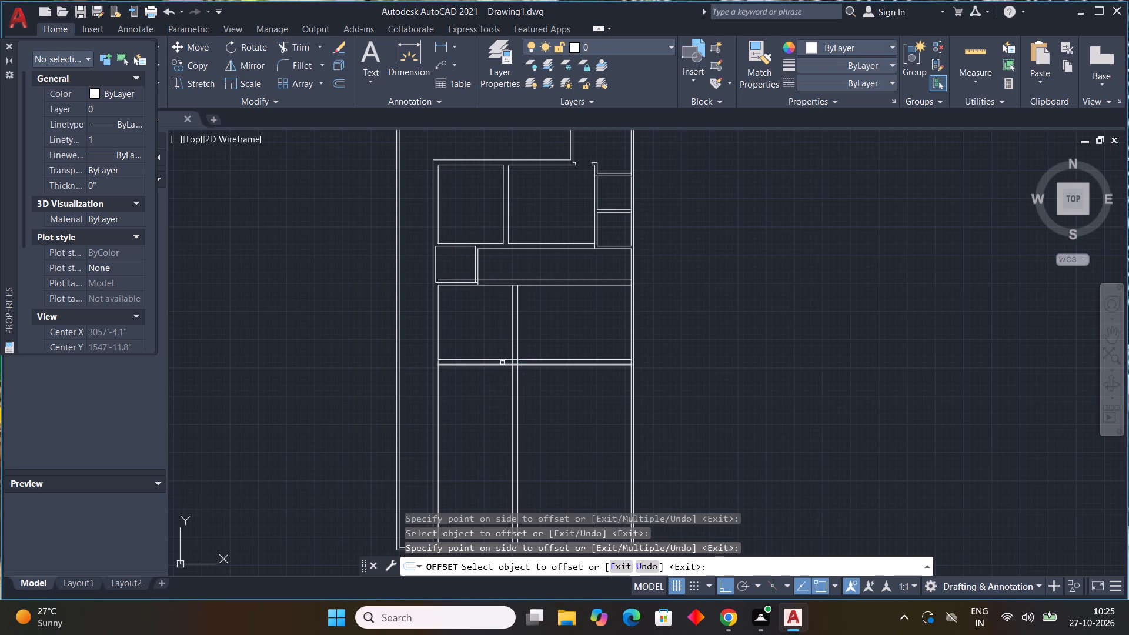
{"action": "key", "text": "Escape"}
{"action": "key", "text": "Escape"}
{"action": "key", "text": "Escape"}
{"action": "key", "text": "Escape"}
{"action": "key", "text": "Escape"}
{"action": "key", "text": "Escape"}
{"action": "key", "text": "Escape"}
{"action": "key", "text": "Escape"}
{"action": "key", "text": "Escape"}
{"action": "key", "text": "Escape"}
{"action": "key", "text": "Escape"}
{"action": "key", "text": "Escape"}
{"action": "key", "text": "Escape"}
Trim the new horizontal wall's upper line and the new vertical wall's left line where these 9" walls cross.
{"action": "type", "text": "tr"}
{"action": "key", "text": "space"}
{"action": "scroll", "coordinate": [512, 357], "scroll_direction": "up", "scroll_amount": 2}
{"action": "middle_click_drag", "start_coordinate": [533, 278], "coordinate": [540, 349]}
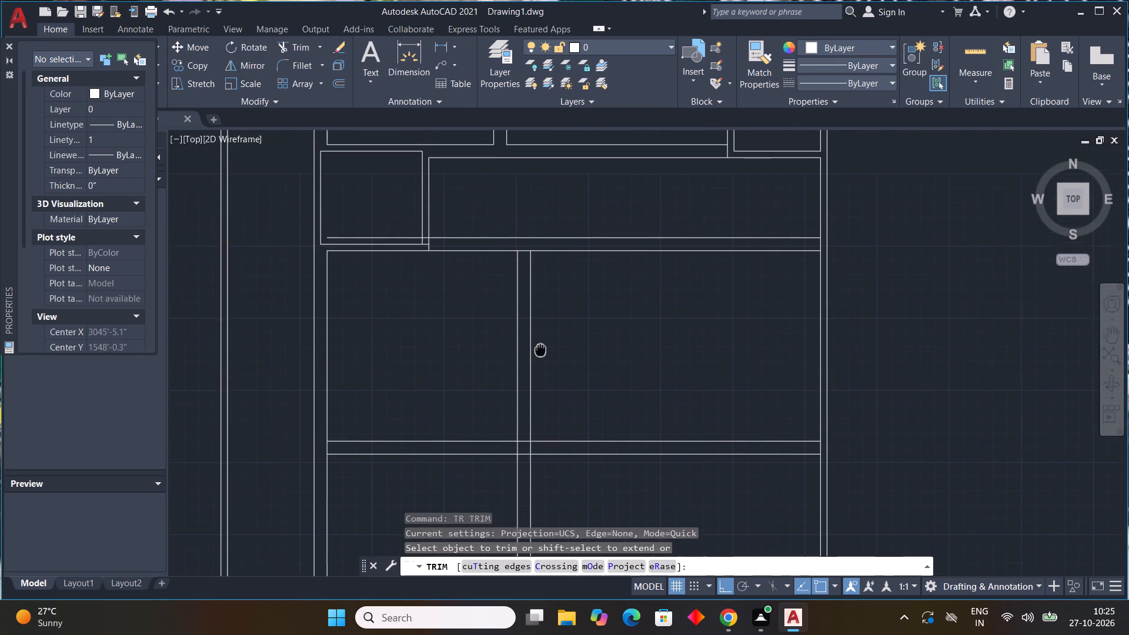
{"action": "middle_click_drag", "start_coordinate": [540, 349], "coordinate": [553, 325]}
{"action": "middle_click", "coordinate": [553, 325]}
{"action": "scroll", "coordinate": [544, 409], "scroll_direction": "up", "scroll_amount": 3}
{"action": "left_click_drag", "start_coordinate": [529, 425], "coordinate": [475, 469]}
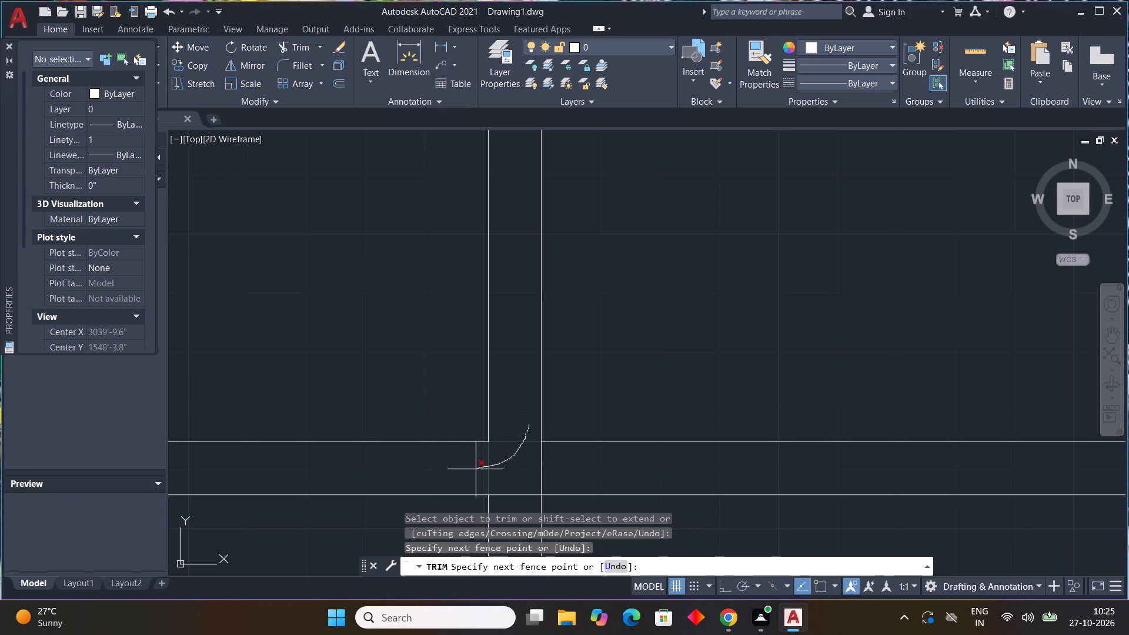
{"action": "left_click_drag", "start_coordinate": [475, 469], "coordinate": [463, 470]}
Trim away both lines of the new horizontal wall on the right side of the new vertical wall.
{"action": "scroll", "coordinate": [650, 417], "scroll_direction": "down", "scroll_amount": 3}
{"action": "middle_click_drag", "start_coordinate": [684, 427], "coordinate": [676, 383]}
{"action": "scroll", "coordinate": [683, 425], "scroll_direction": "down", "scroll_amount": 1}
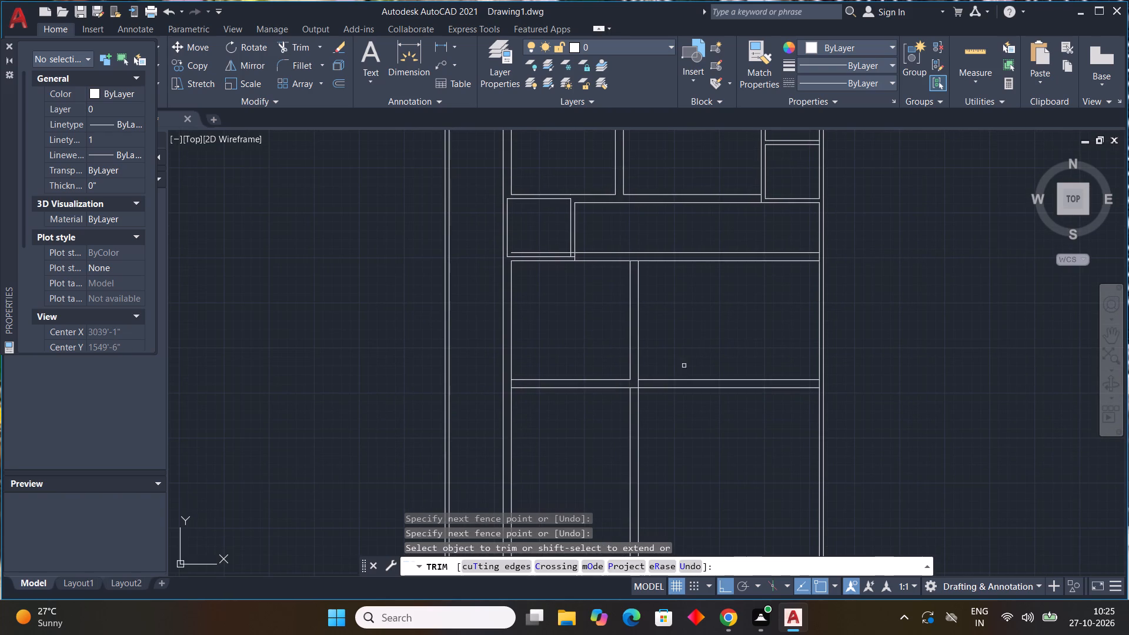
{"action": "left_click_drag", "start_coordinate": [706, 347], "coordinate": [703, 426]}
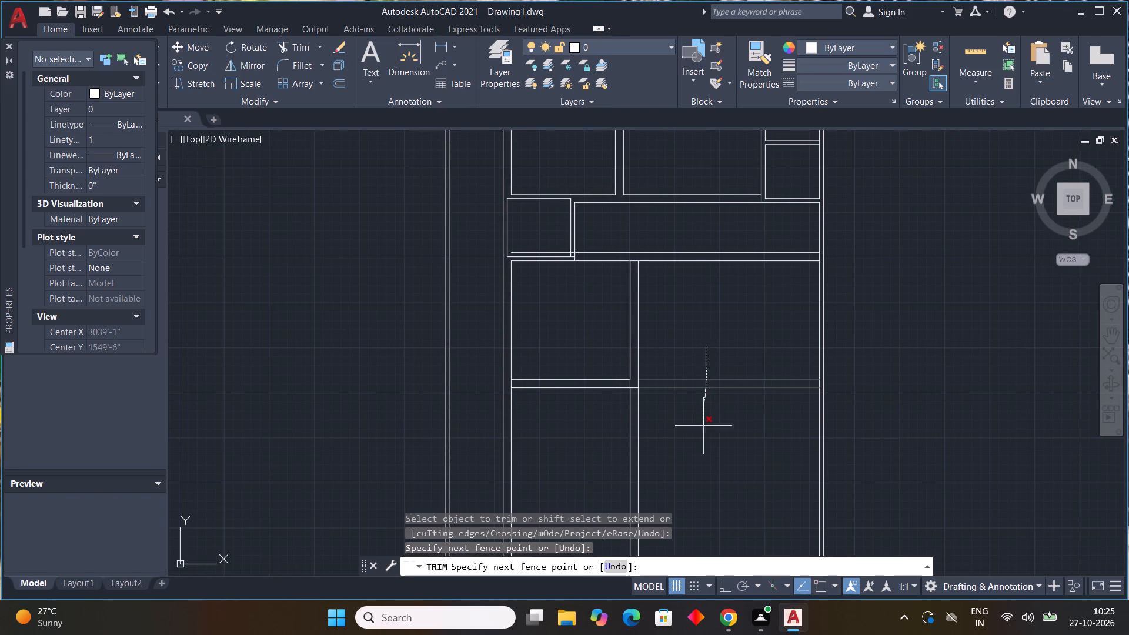
{"action": "left_click_drag", "start_coordinate": [703, 426], "coordinate": [704, 463]}
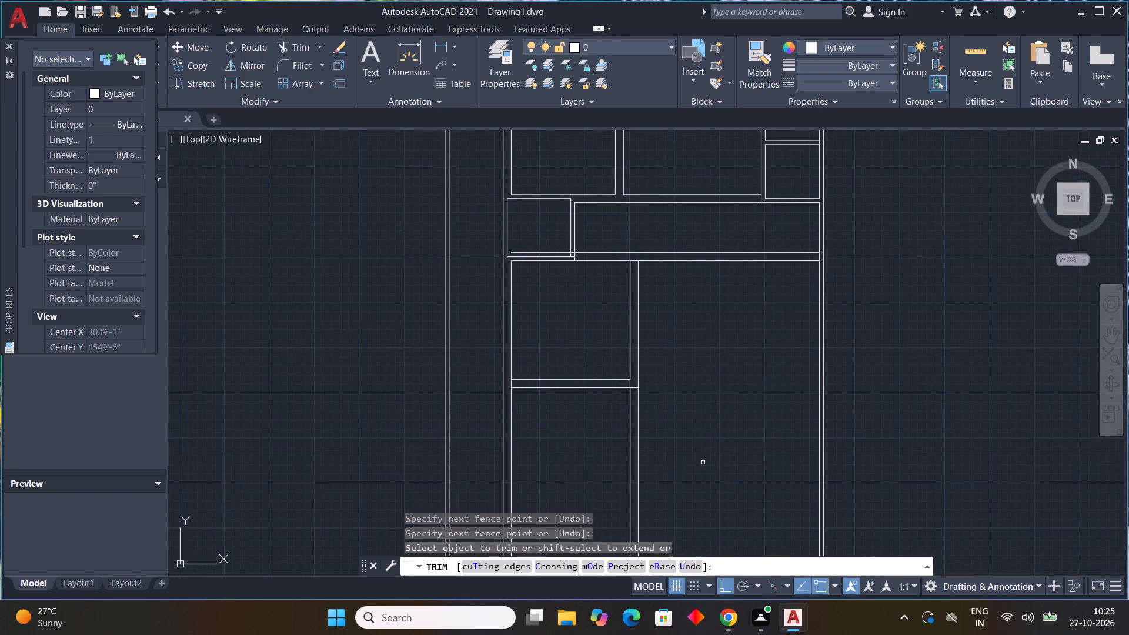
Trim away both lines of the new vertical wall below the new horizontal wall.
{"action": "left_click_drag", "start_coordinate": [685, 462], "coordinate": [607, 472]}
{"action": "middle_click_drag", "start_coordinate": [730, 417], "coordinate": [720, 506]}
{"action": "key", "text": "Escape"}
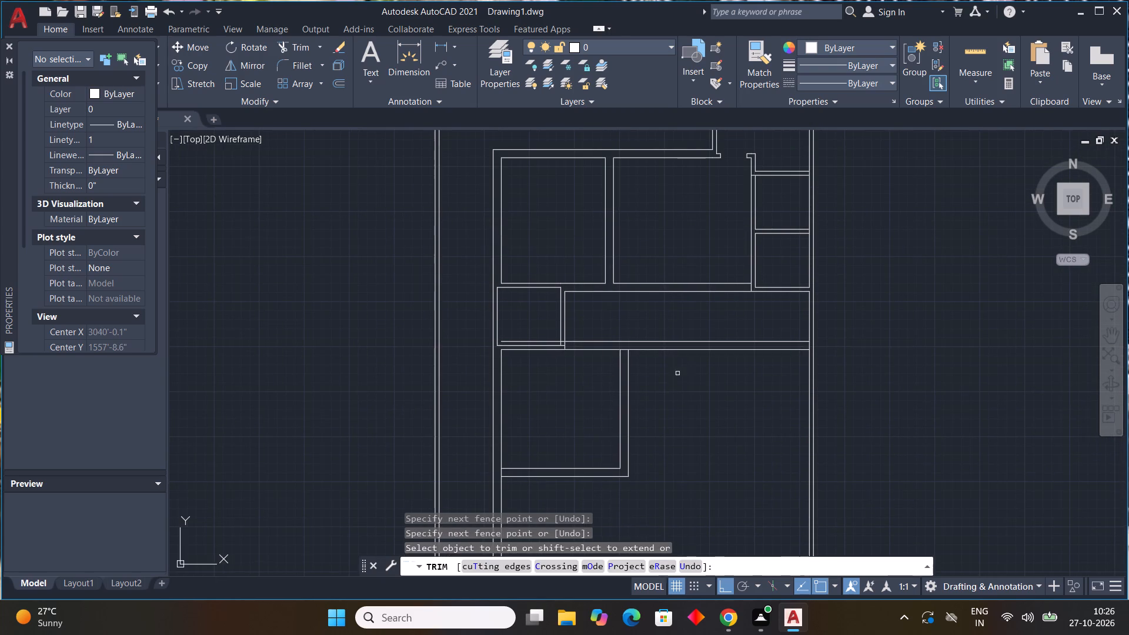
{"action": "key", "text": "Escape"}
Stretch the top end of the new vertical wall's right line up to the upper line of the long horizontal wall above it.
{"action": "middle_click_drag", "start_coordinate": [655, 363], "coordinate": [639, 430]}
{"action": "middle_click", "coordinate": [639, 430]}
{"action": "scroll", "coordinate": [607, 430], "scroll_direction": "up", "scroll_amount": 2}
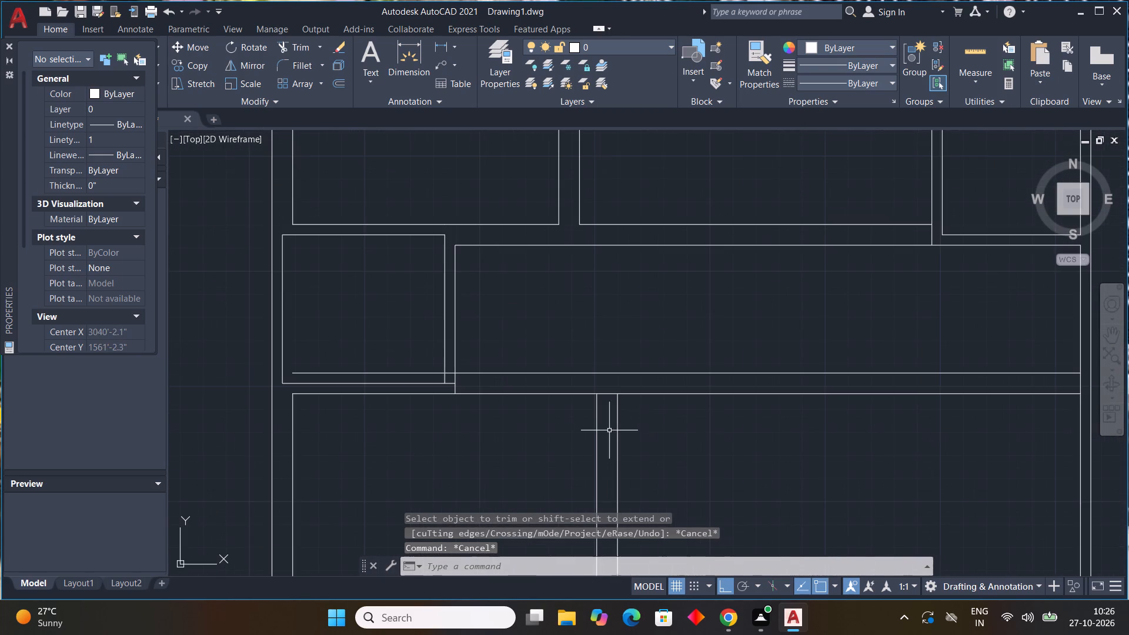
{"action": "left_click", "coordinate": [620, 428]}
{"action": "left_click", "coordinate": [619, 412]}
{"action": "left_click", "coordinate": [619, 409]}
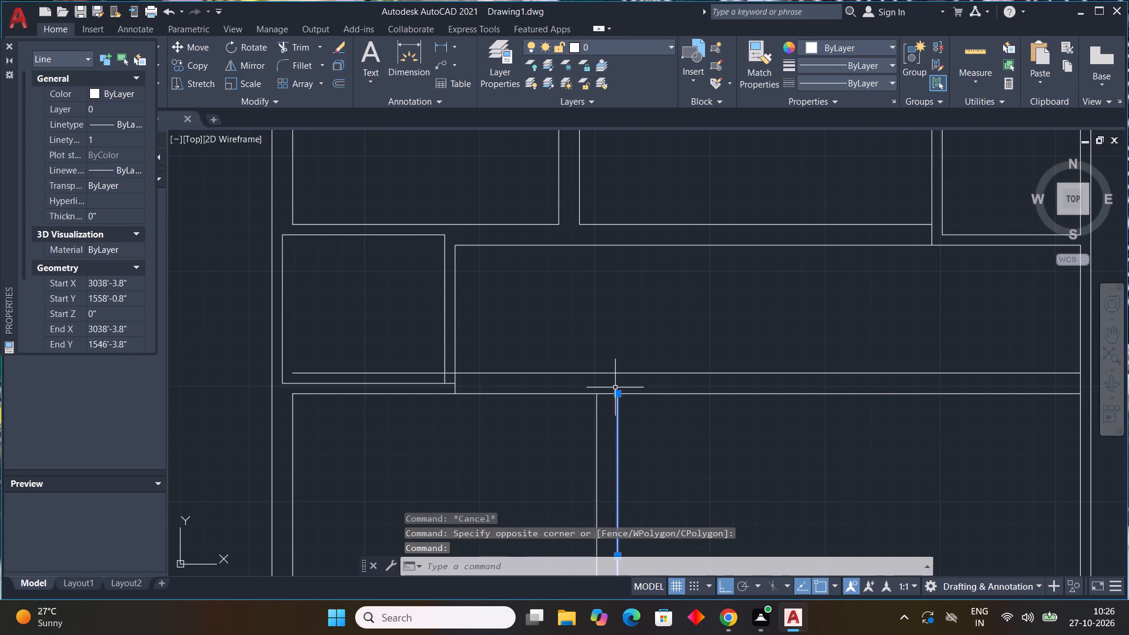
{"action": "left_click_drag", "start_coordinate": [620, 393], "coordinate": [620, 387]}
{"action": "left_click", "coordinate": [614, 372]}
{"action": "key", "text": "Escape"}
Draw two short vertical jamb lines across the lower-left room's top wall, one near its right end and one beside the small square room.
{"action": "key", "text": "l"}
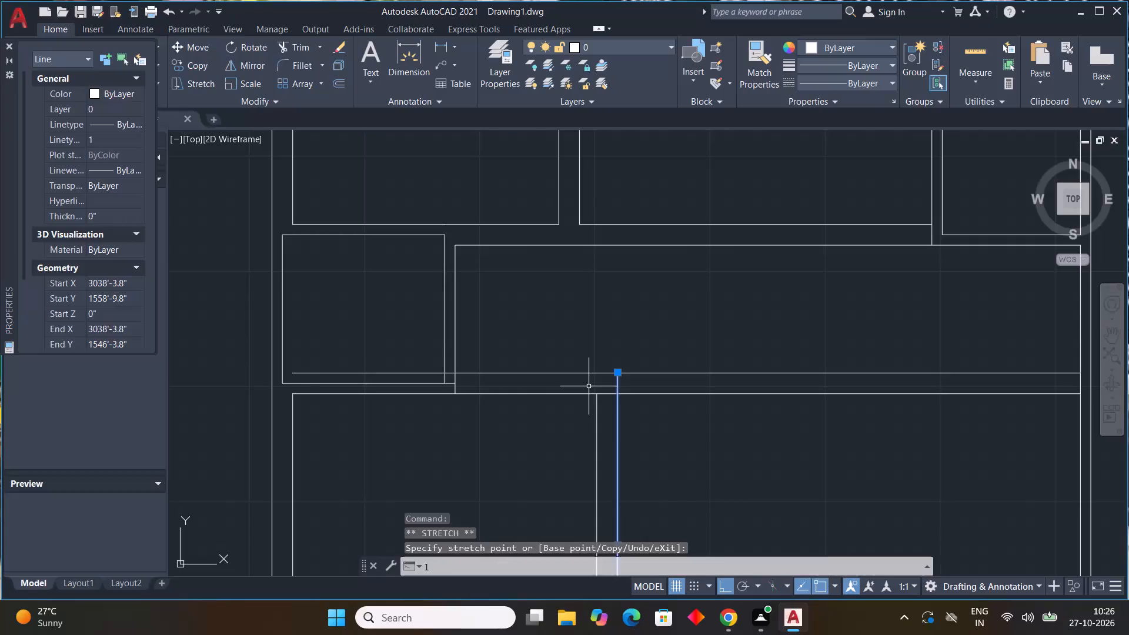
{"action": "key", "text": "space"}
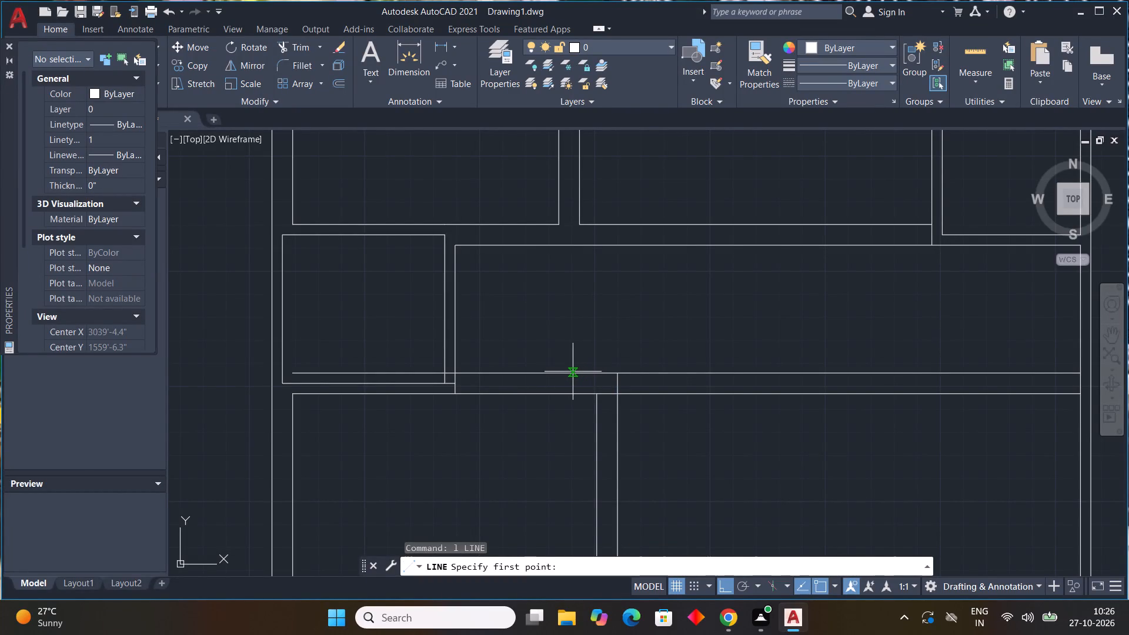
{"action": "left_click_drag", "start_coordinate": [573, 372], "coordinate": [573, 377]}
{"action": "left_click", "coordinate": [572, 396]}
{"action": "key", "text": "Escape"}
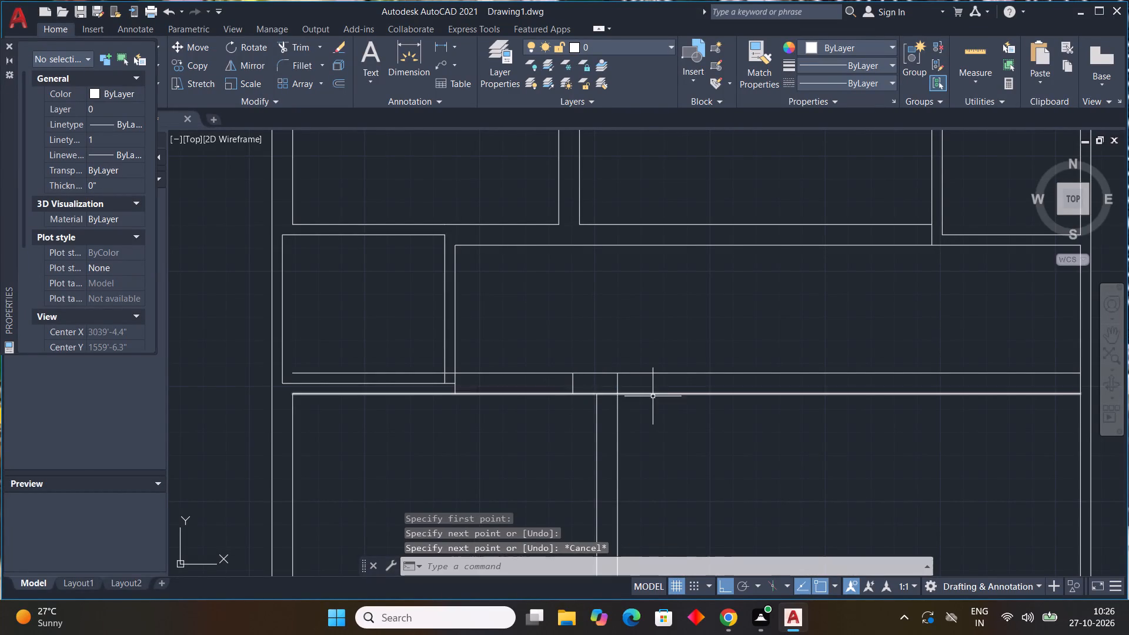
{"action": "key", "text": "space"}
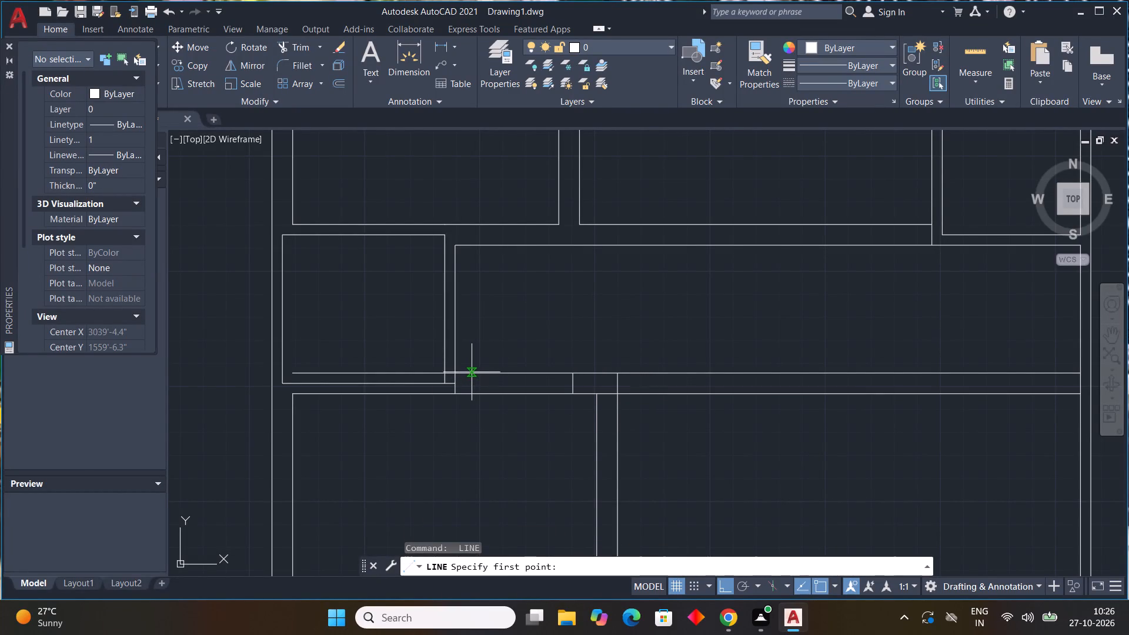
{"action": "left_click", "coordinate": [472, 372]}
{"action": "left_click", "coordinate": [470, 392]}
{"action": "key", "text": "Escape"}
Trim the surplus wall line pieces at the small square room's lower-right corner where it meets the lower-left room's top wall.
{"action": "type", "text": "tr"}
{"action": "key", "text": "space"}
{"action": "scroll", "coordinate": [457, 375], "scroll_direction": "up", "scroll_amount": 3}
{"action": "middle_click_drag", "start_coordinate": [472, 387], "coordinate": [492, 406]}
{"action": "scroll", "coordinate": [482, 399], "scroll_direction": "down", "scroll_amount": 2}
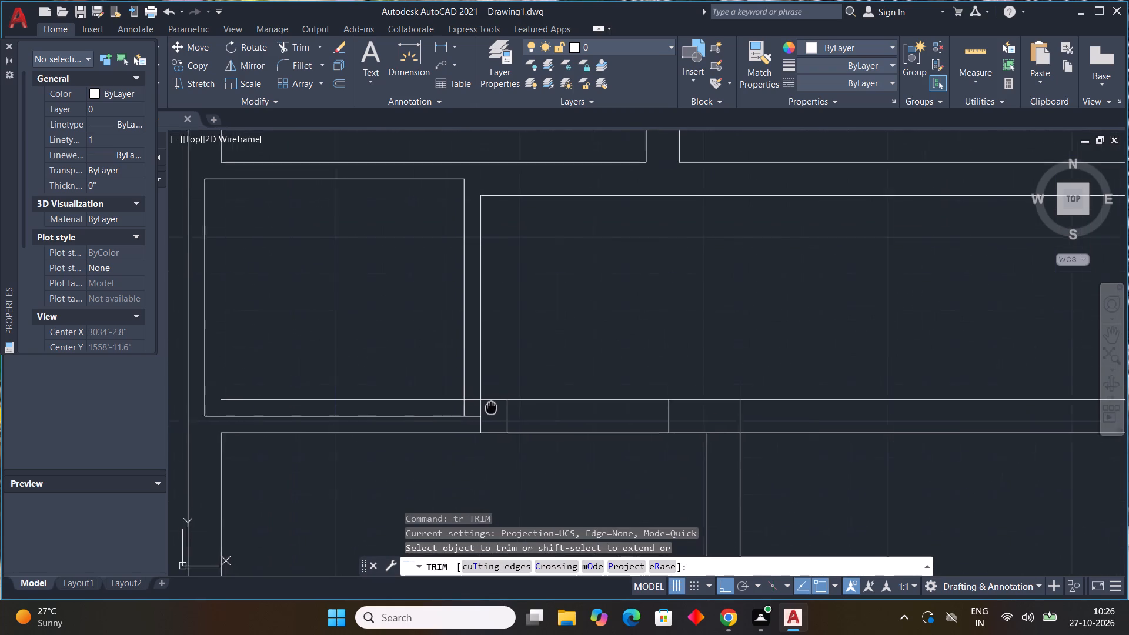
{"action": "middle_click_drag", "start_coordinate": [492, 406], "coordinate": [515, 409]}
{"action": "middle_click", "coordinate": [515, 409]}
{"action": "scroll", "coordinate": [517, 409], "scroll_direction": "down", "scroll_amount": 1}
{"action": "middle_click_drag", "start_coordinate": [513, 412], "coordinate": [550, 406]}
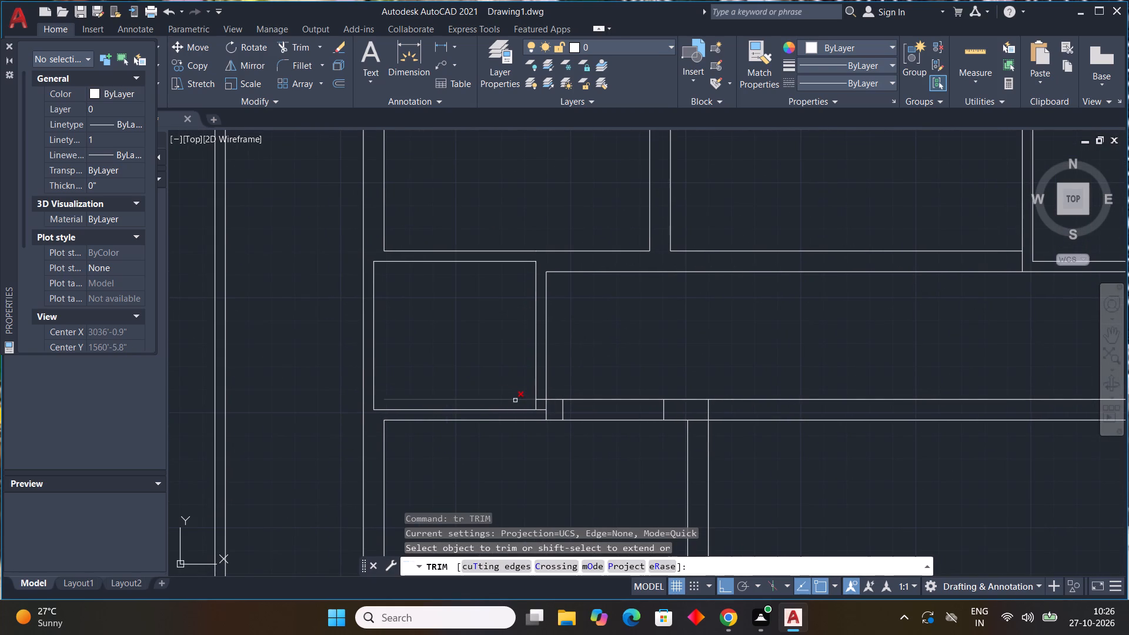
{"action": "left_click", "coordinate": [516, 398]}
{"action": "left_click", "coordinate": [541, 409]}
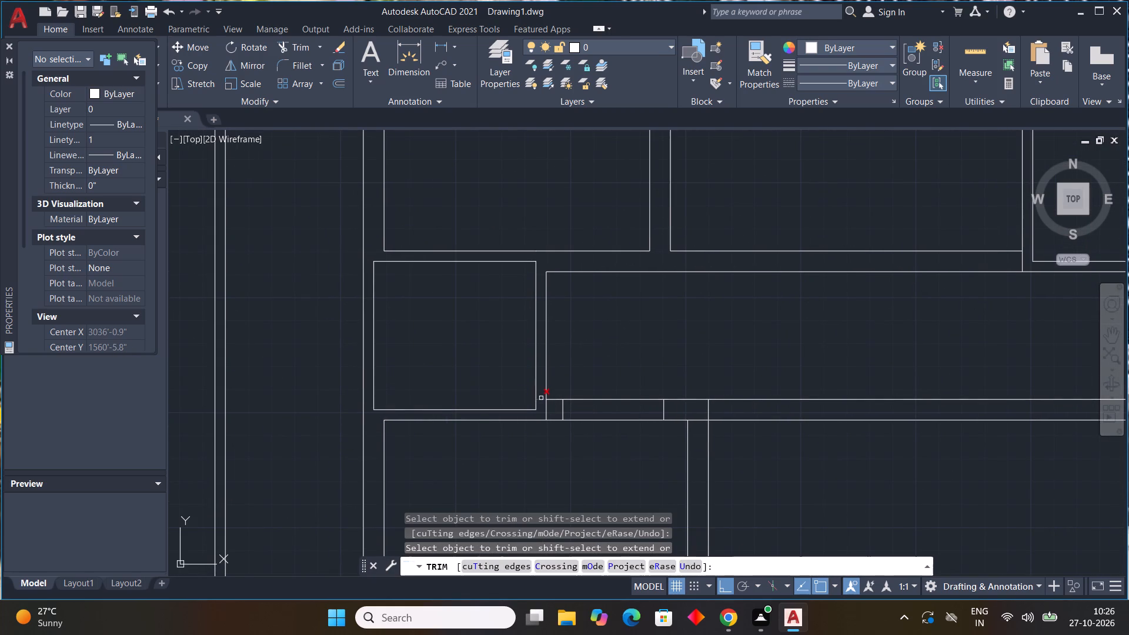
{"action": "left_click", "coordinate": [541, 398]}
{"action": "left_click", "coordinate": [547, 409]}
Trim both wall lines between the two jamb lines to open a doorway in the lower-left room's top wall.
{"action": "scroll", "coordinate": [580, 467], "scroll_direction": "down", "scroll_amount": 3}
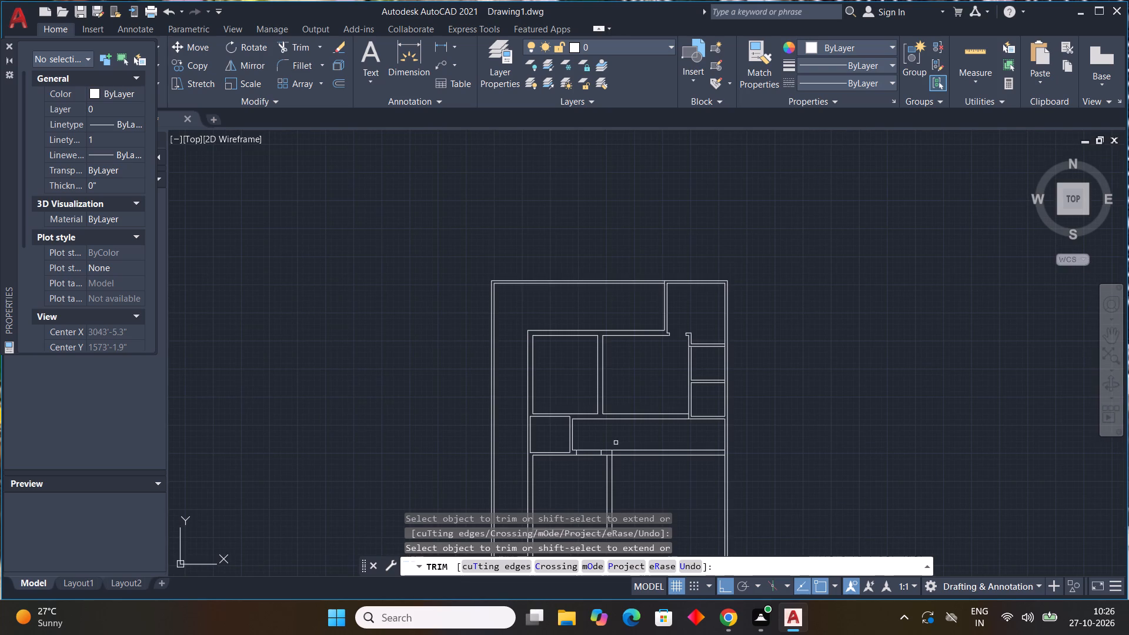
{"action": "left_click_drag", "start_coordinate": [584, 439], "coordinate": [593, 469]}
Trim the top wall's lower line inside the vertical wall's thickness and both top wall lines to the right of that wall.
{"action": "scroll", "coordinate": [614, 455], "scroll_direction": "up", "scroll_amount": 2}
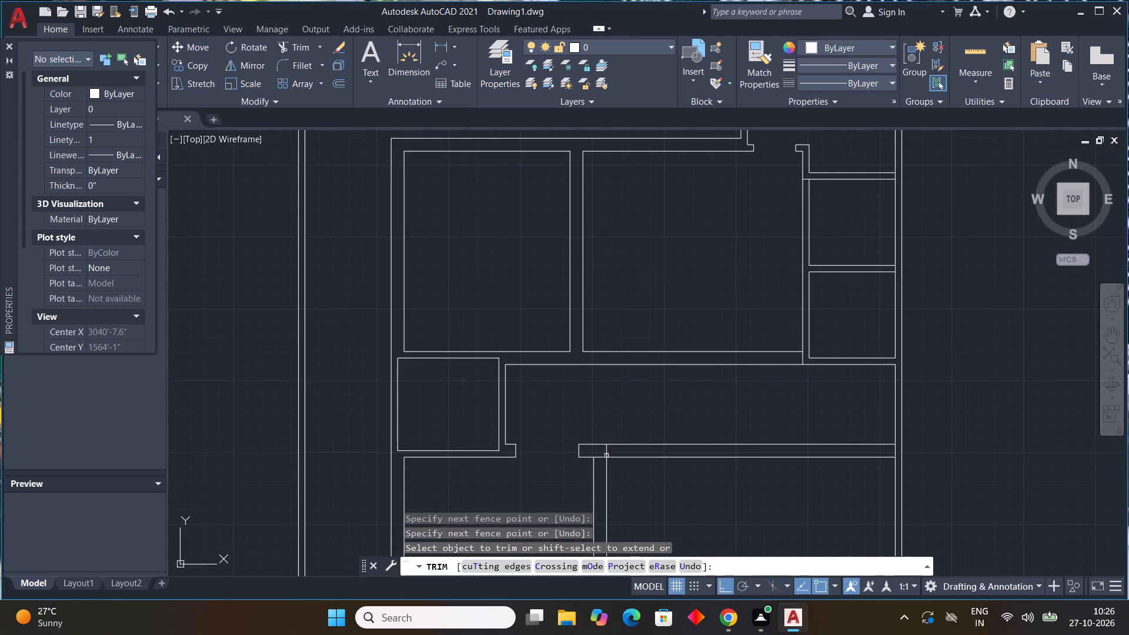
{"action": "left_click", "coordinate": [600, 456]}
{"action": "left_click_drag", "start_coordinate": [634, 422], "coordinate": [626, 466]}
Trim the left wall's inner line where the lower-left room's bottom wall joins it.
{"action": "scroll", "coordinate": [662, 463], "scroll_direction": "down", "scroll_amount": 2}
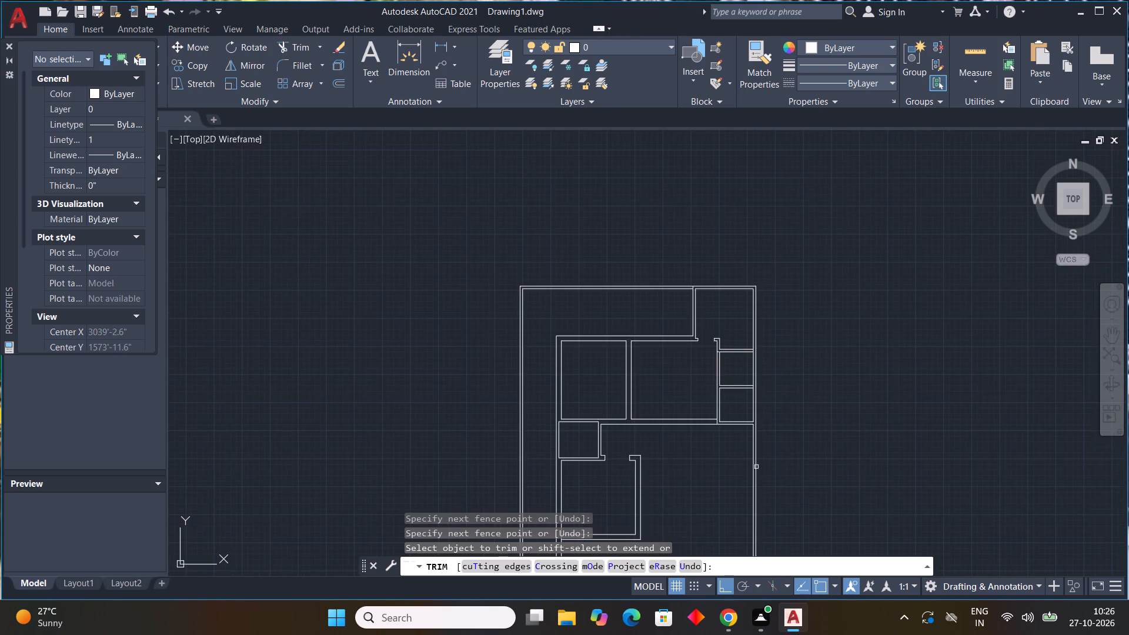
{"action": "middle_click_drag", "start_coordinate": [702, 469], "coordinate": [652, 362]}
{"action": "scroll", "coordinate": [500, 446], "scroll_direction": "up", "scroll_amount": 2}
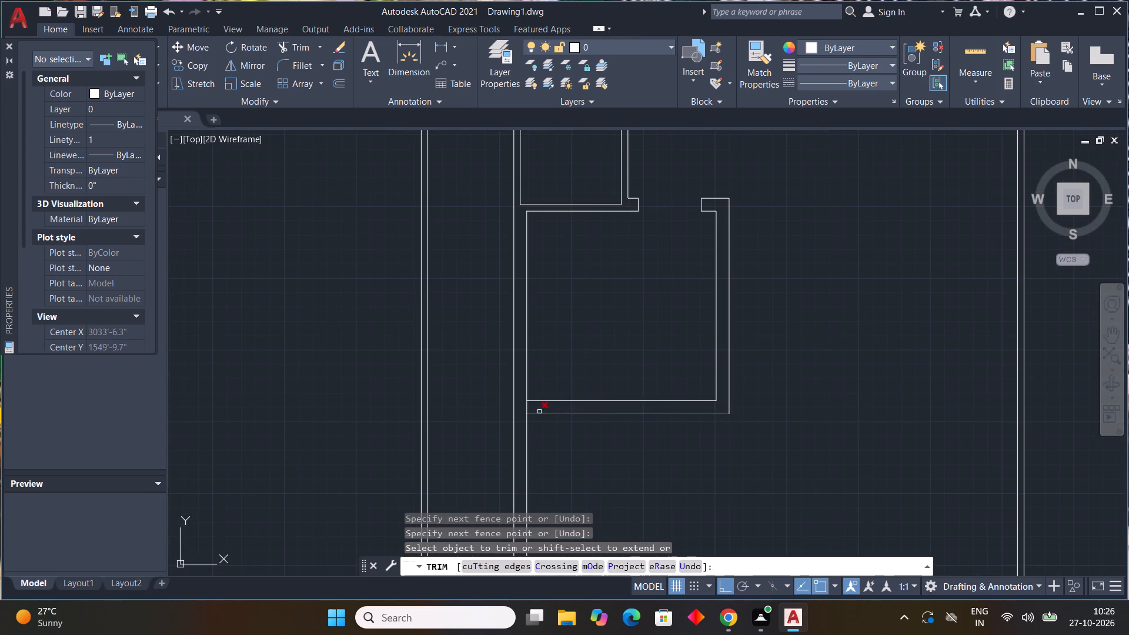
{"action": "left_click", "coordinate": [526, 410]}
{"action": "scroll", "coordinate": [653, 468], "scroll_direction": "down", "scroll_amount": 3}
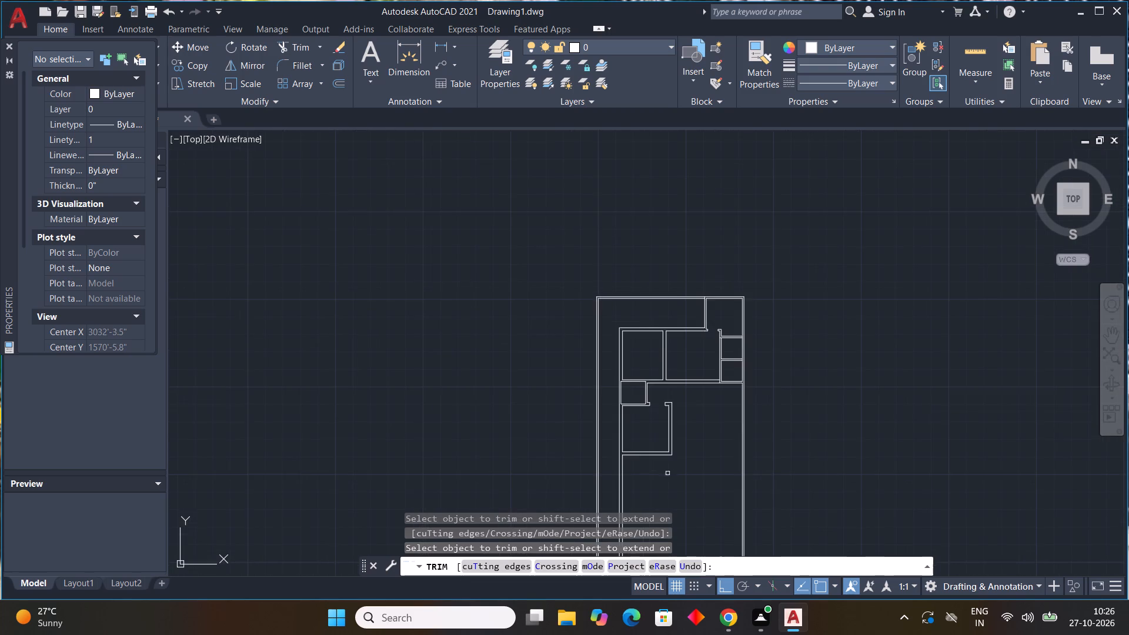
{"action": "scroll", "coordinate": [674, 472], "scroll_direction": "down", "scroll_amount": 1}
{"action": "middle_click_drag", "start_coordinate": [689, 464], "coordinate": [564, 396]}
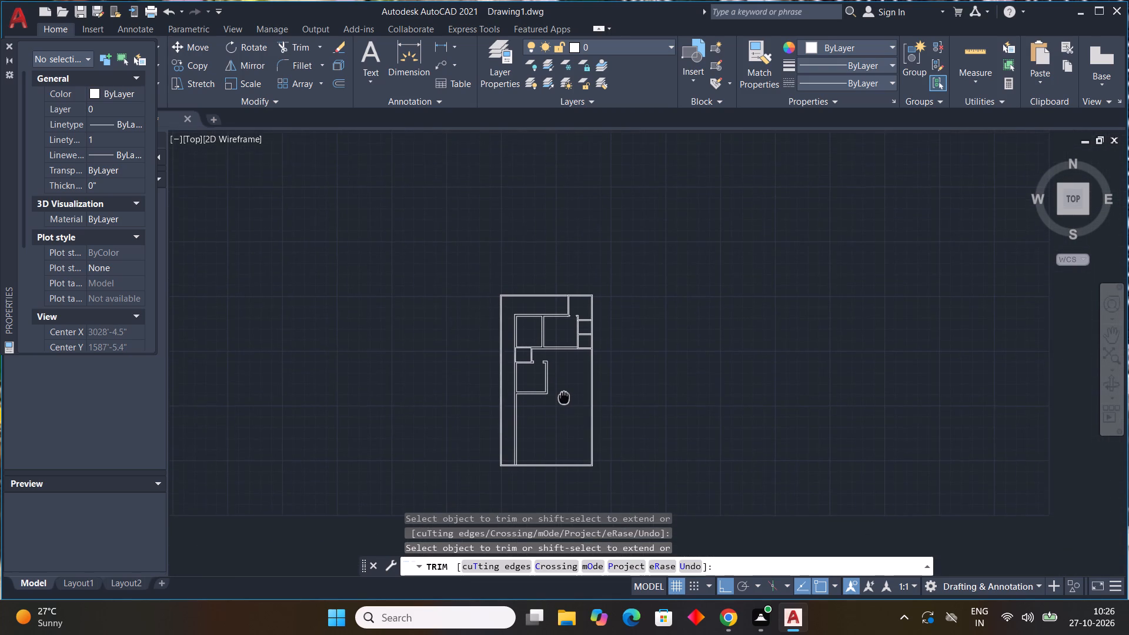
{"action": "middle_click_drag", "start_coordinate": [564, 396], "coordinate": [583, 419]}
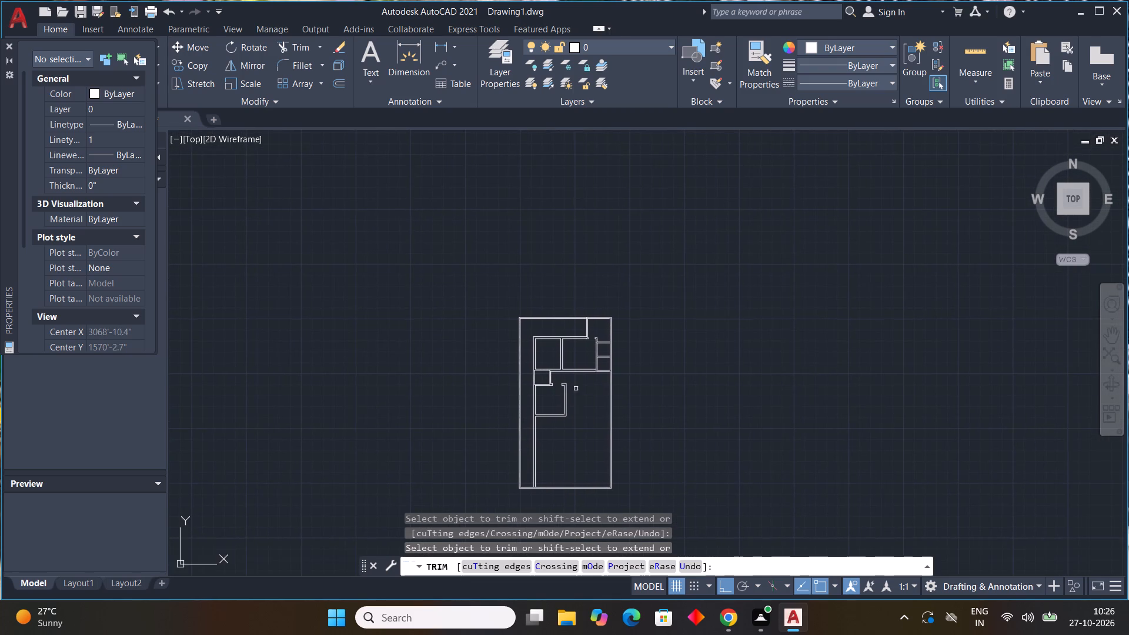
{"action": "scroll", "coordinate": [568, 376], "scroll_direction": "up", "scroll_amount": 2}
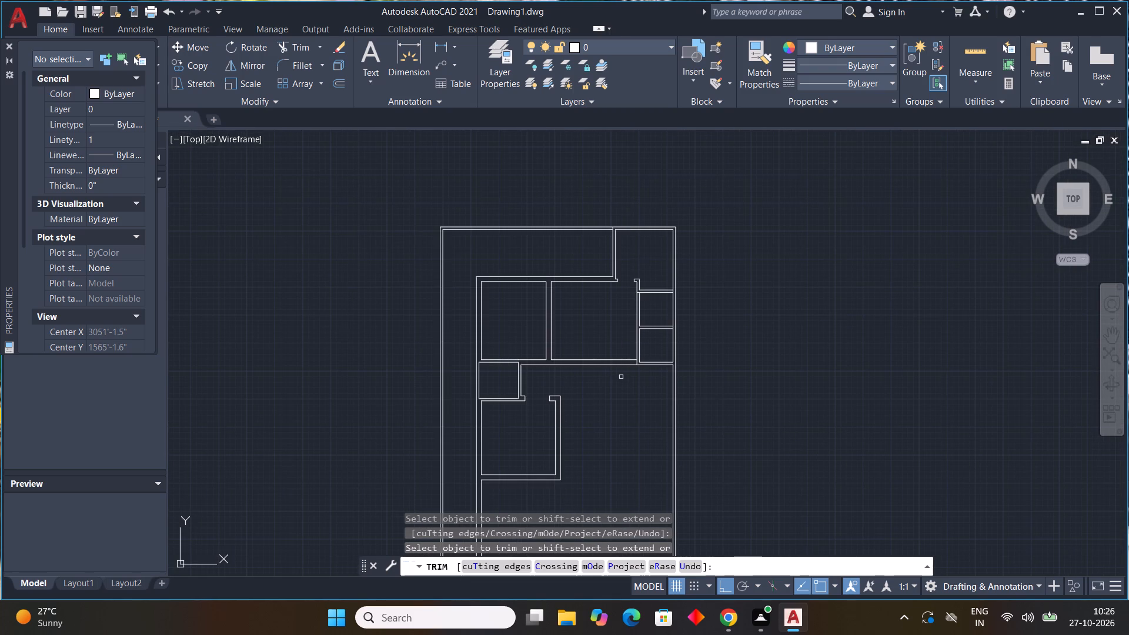
{"action": "key", "text": "Escape"}
{"action": "key", "text": "Escape"}
{"action": "key", "text": "Escape"}
{"action": "key", "text": "Escape"}
{"action": "key", "text": "Escape"}
{"action": "key", "text": "Escape"}
{"action": "key", "text": "Escape"}
{"action": "key", "text": "Escape"}
{"action": "key", "text": "Escape"}
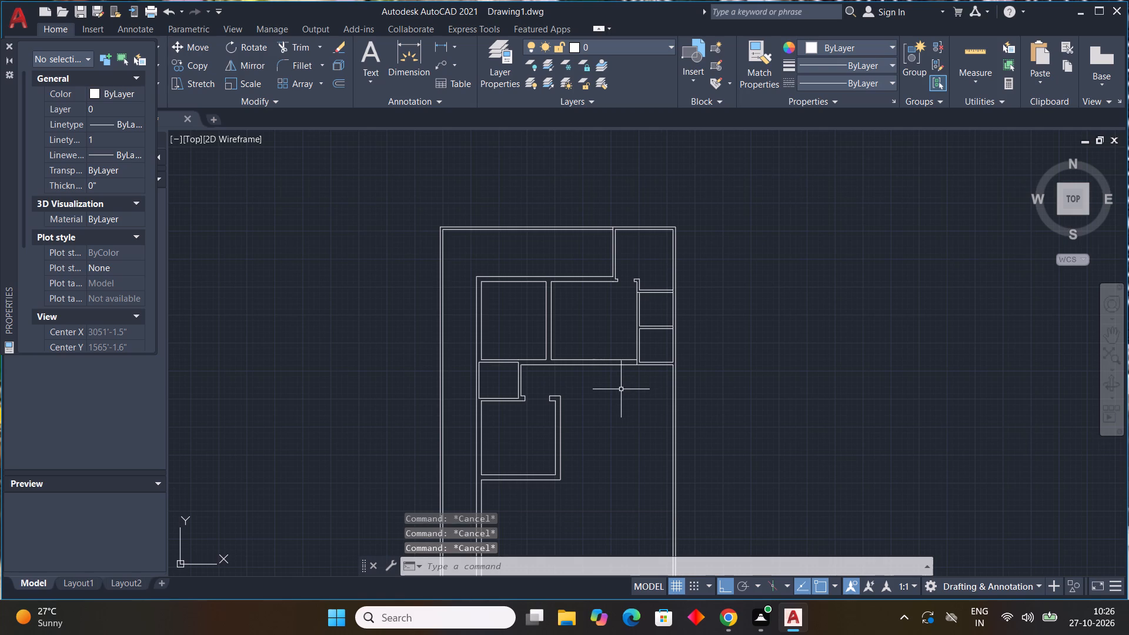
Draw two short vertical jamb lines across the upper rooms' bottom wall, one on each side of the partition between the two rooms.
{"action": "key", "text": "l"}
{"action": "key", "text": "space"}
{"action": "scroll", "coordinate": [543, 360], "scroll_direction": "up", "scroll_amount": 3}
{"action": "middle_click_drag", "start_coordinate": [549, 369], "coordinate": [594, 396]}
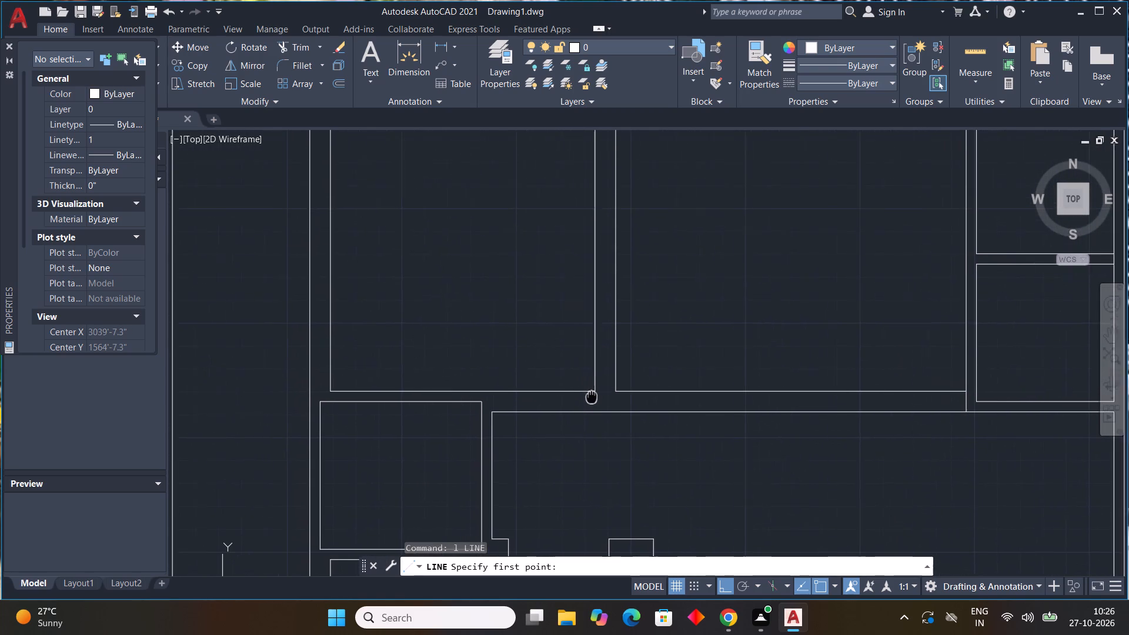
{"action": "middle_click_drag", "start_coordinate": [594, 396], "coordinate": [602, 383]}
{"action": "scroll", "coordinate": [600, 390], "scroll_direction": "up", "scroll_amount": 1}
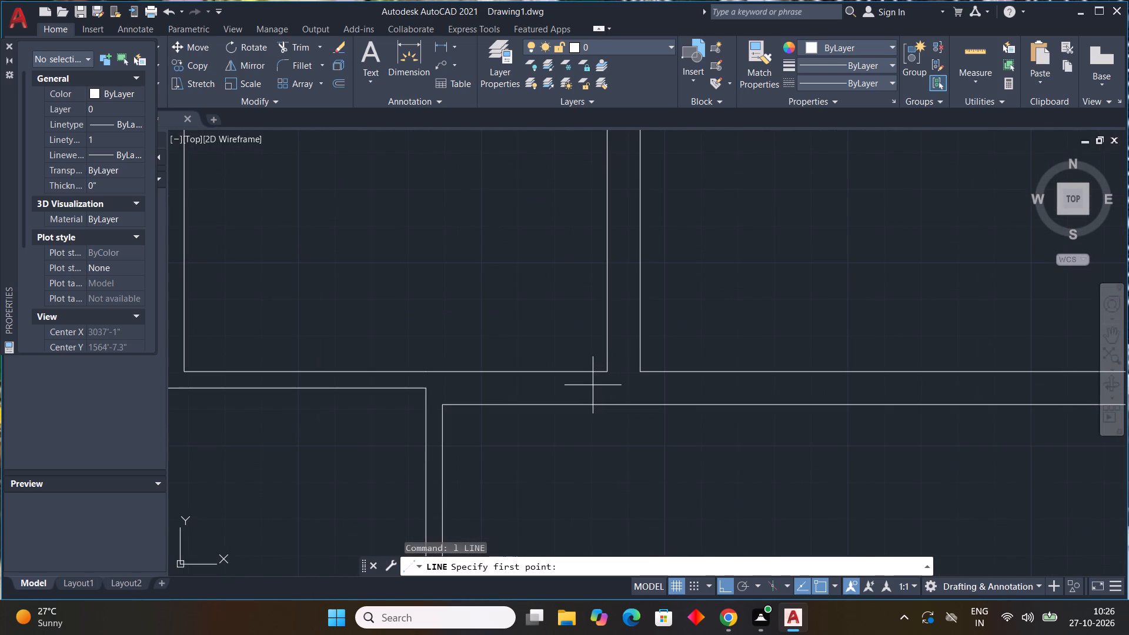
{"action": "left_click", "coordinate": [595, 375]}
{"action": "left_click", "coordinate": [592, 402]}
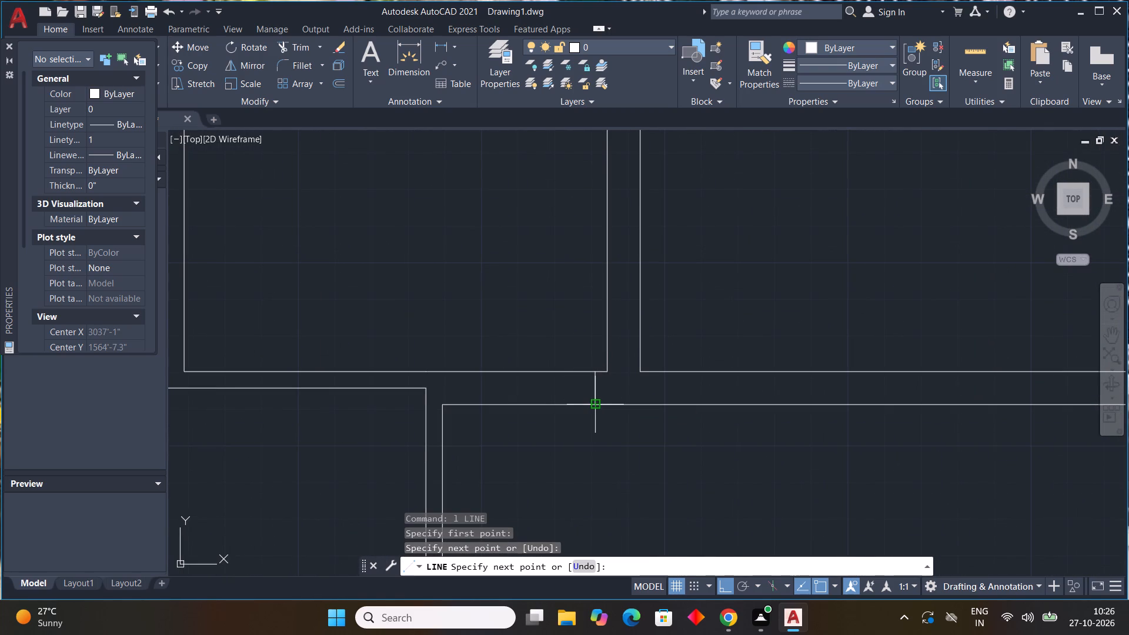
{"action": "key", "text": "Escape"}
{"action": "key", "text": "space"}
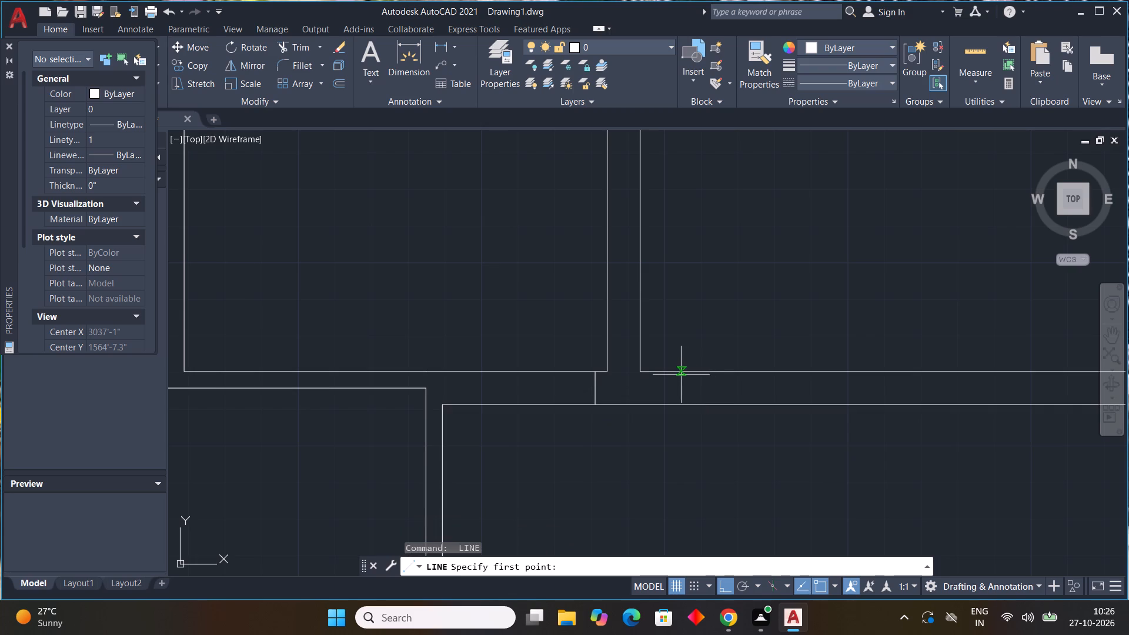
{"action": "left_click", "coordinate": [662, 375]}
{"action": "left_click", "coordinate": [662, 404]}
{"action": "key", "text": "grave"}
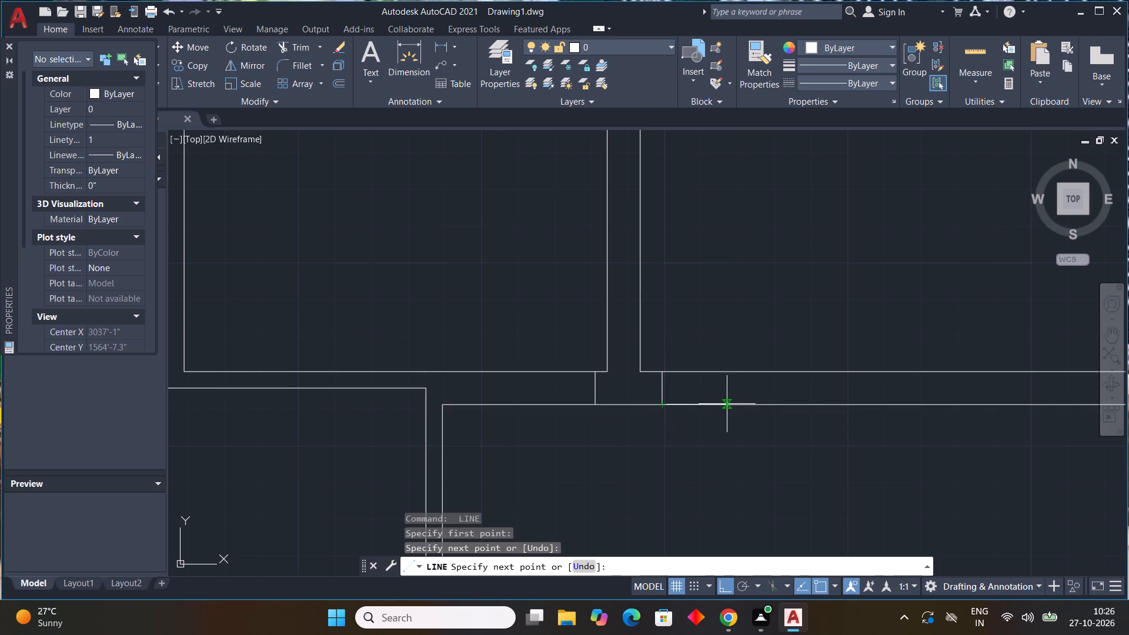
{"action": "key", "text": "space"}
{"action": "key", "text": "Escape"}
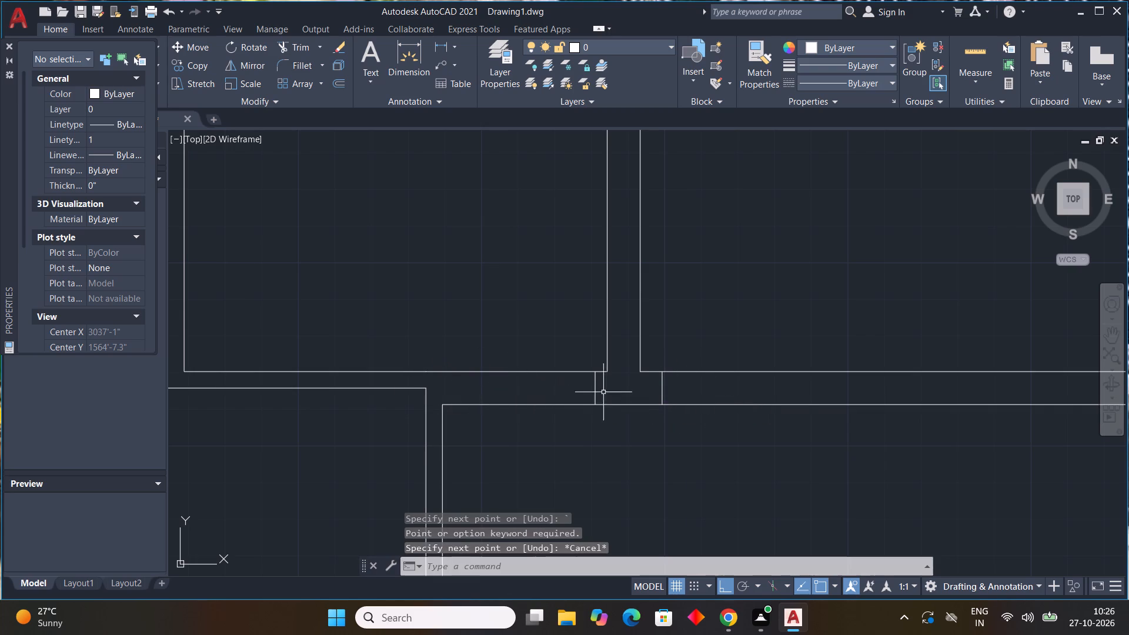
{"action": "key", "text": "Escape"}
{"action": "key", "text": "Escape"}
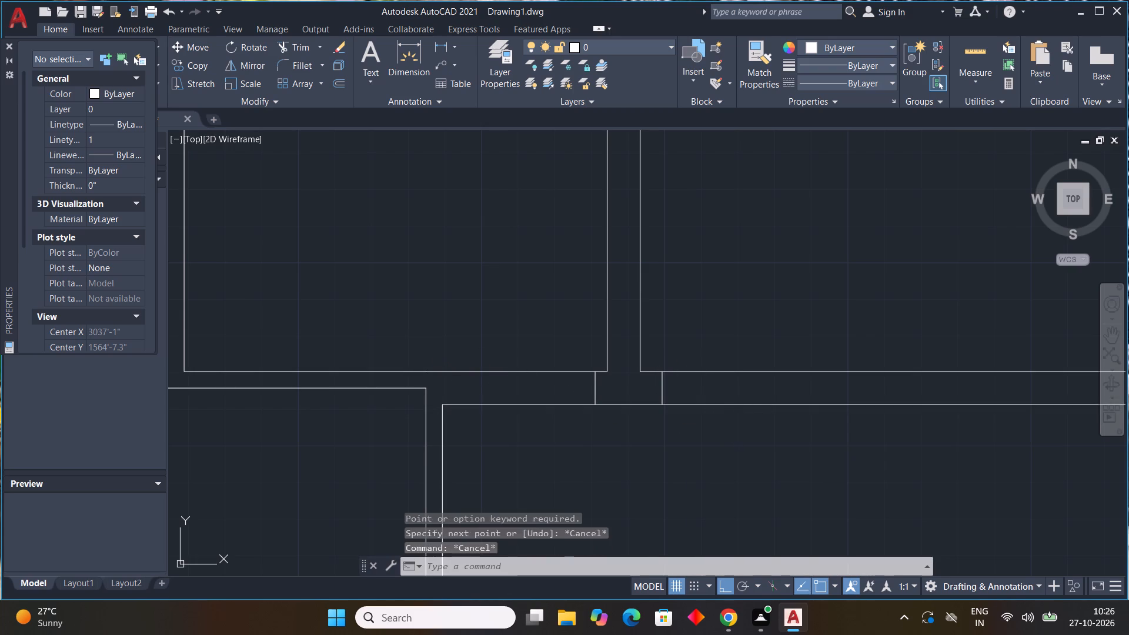
{"action": "key", "text": "Escape"}
{"action": "key", "text": "Escape"}
Draw the two outer jamb lines across the same wall, one near the small square room's corner and one further right under the right room.
{"action": "type", "text": "l"}
{"action": "key", "text": "space"}
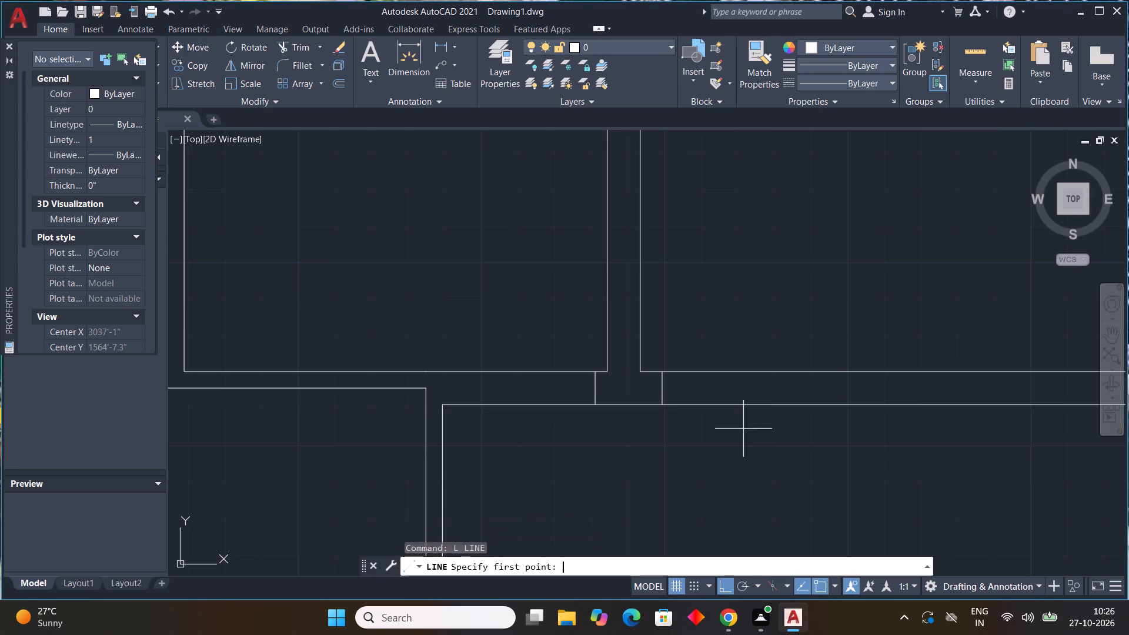
{"action": "left_click", "coordinate": [457, 373]}
{"action": "left_click", "coordinate": [460, 401]}
{"action": "key", "text": "Escape"}
{"action": "key", "text": "space"}
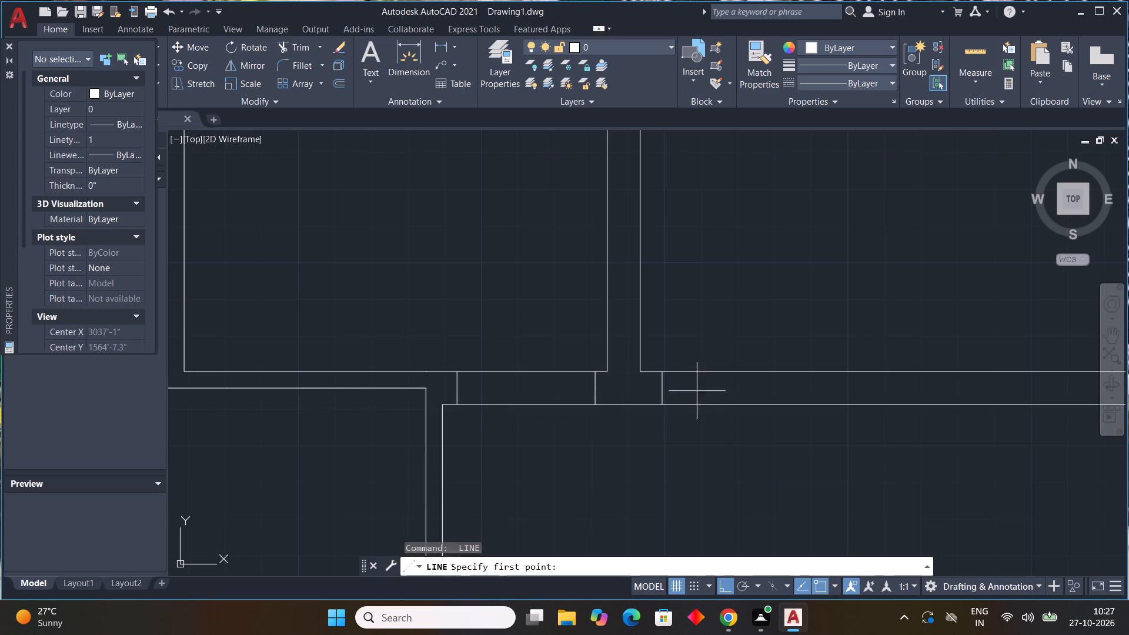
{"action": "left_click", "coordinate": [803, 372]}
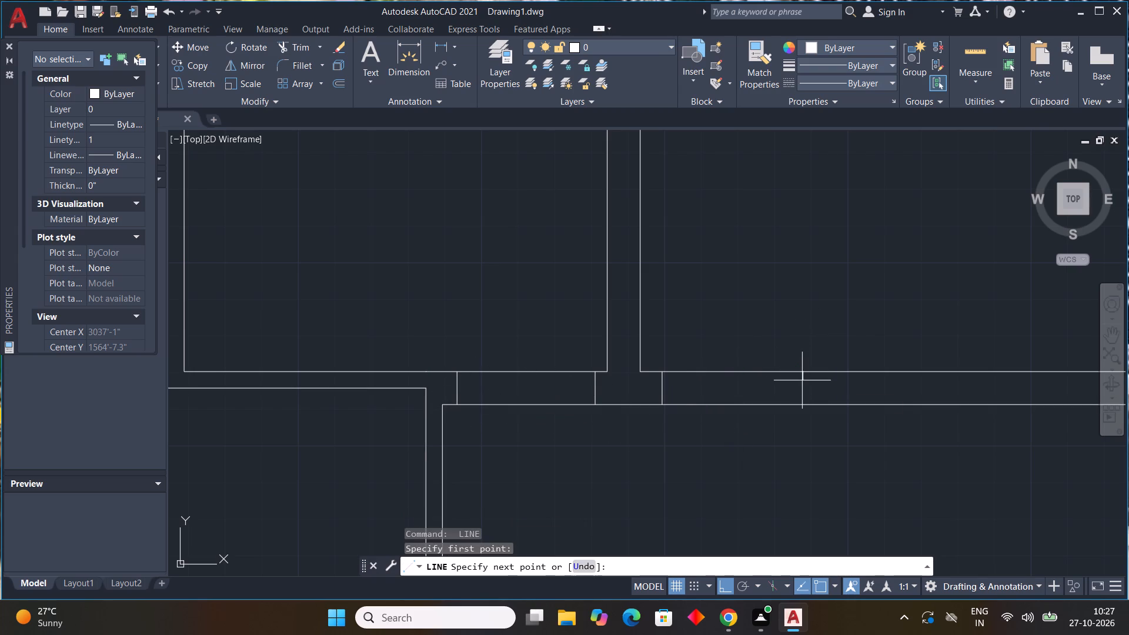
{"action": "left_click", "coordinate": [807, 407]}
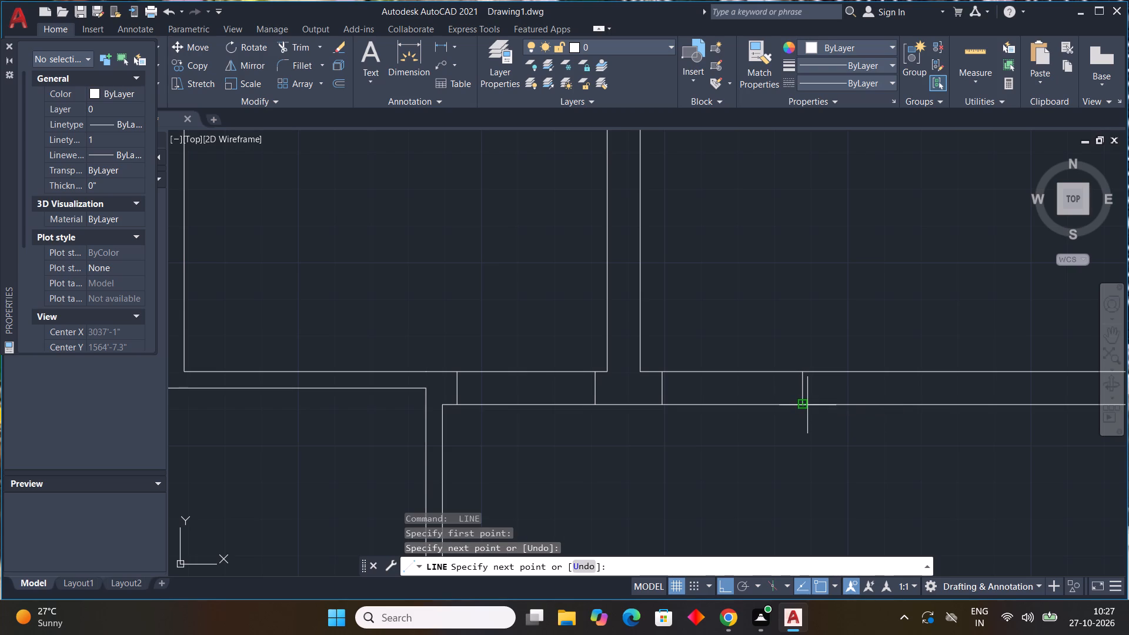
{"action": "key", "text": "Escape"}
{"action": "key", "text": "Escape"}
{"action": "key", "text": "Escape"}
{"action": "key", "text": "Escape"}
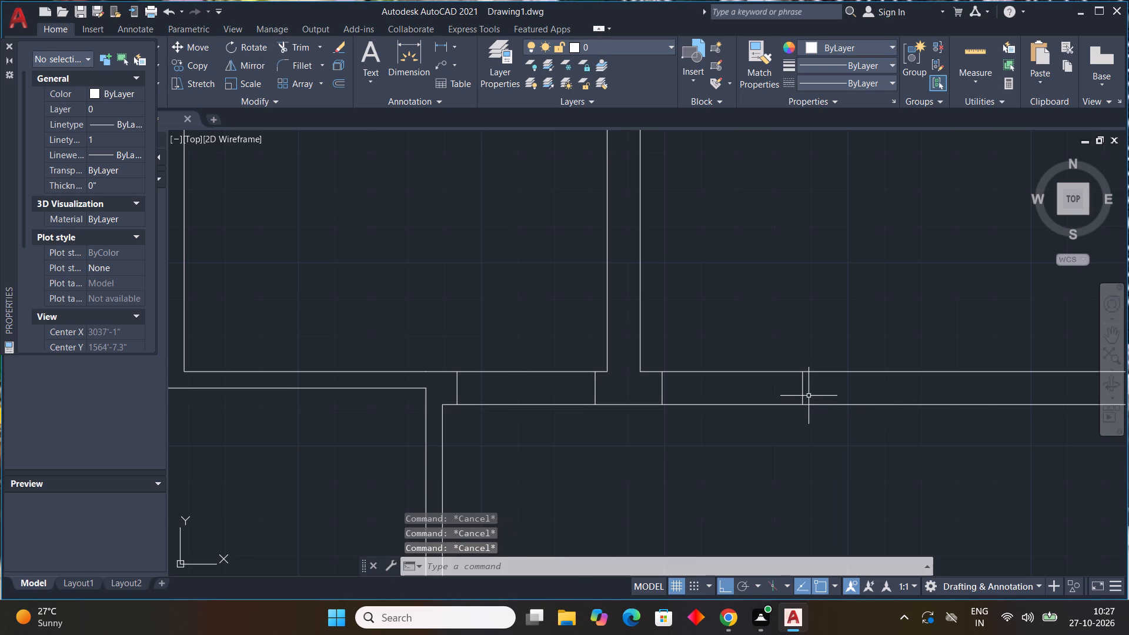
Trim the upper rooms' bottom wall lines between the jambs on both sides of the partition to form two door openings.
{"action": "scroll", "coordinate": [769, 343], "scroll_direction": "down", "scroll_amount": 2}
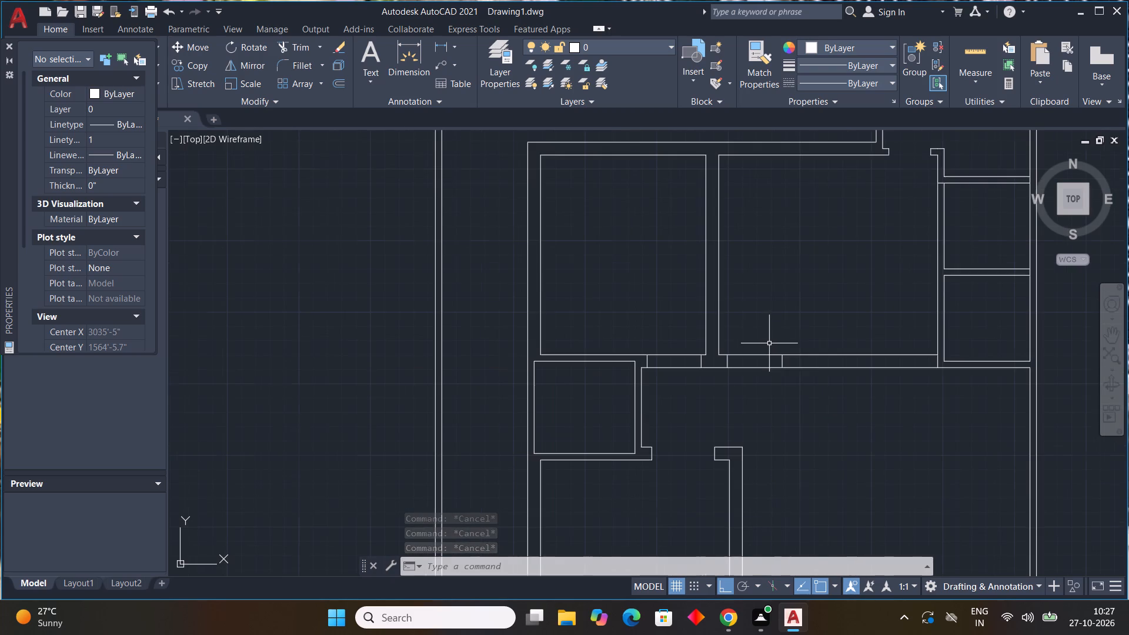
{"action": "middle_click_drag", "start_coordinate": [802, 402], "coordinate": [743, 359]}
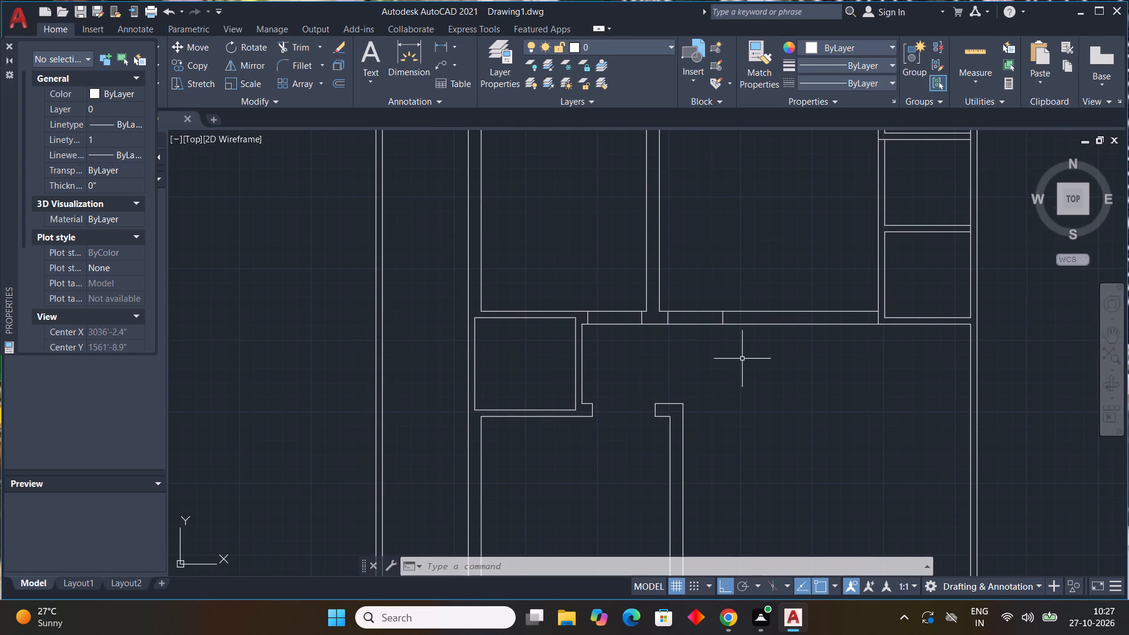
{"action": "key", "text": "t"}
{"action": "type", "text": "r"}
{"action": "key", "text": "space"}
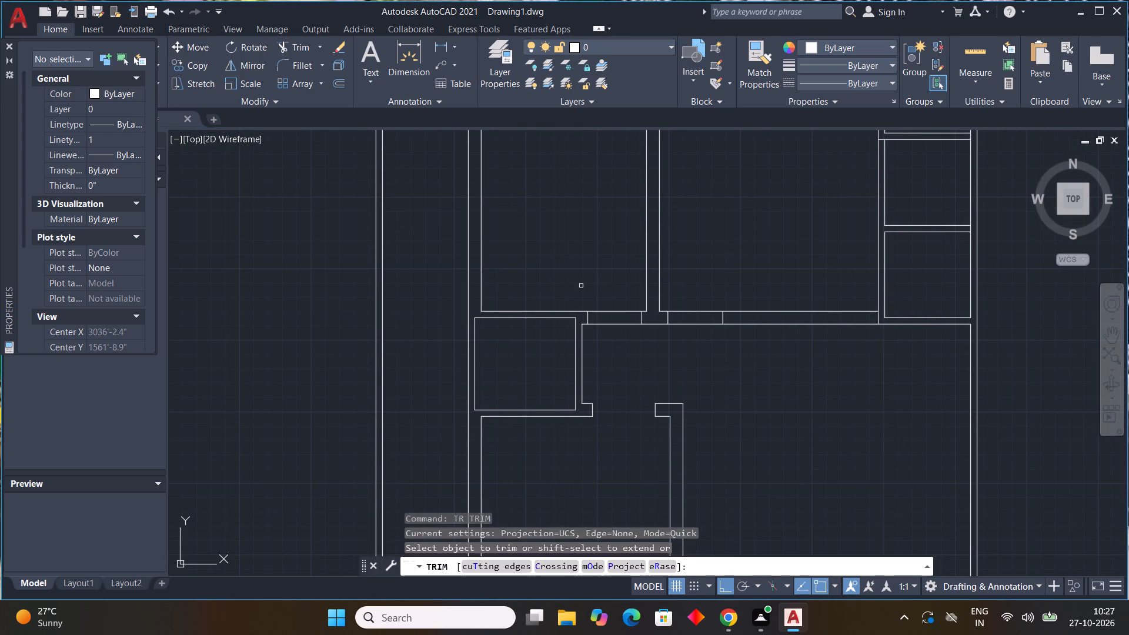
{"action": "left_click_drag", "start_coordinate": [615, 302], "coordinate": [612, 350]}
{"action": "left_click_drag", "start_coordinate": [684, 296], "coordinate": [687, 336]}
Trim the short piece of the small right-hand rooms' left wall line that crosses the thickness of the bottom wall.
{"action": "scroll", "coordinate": [731, 365], "scroll_direction": "down", "scroll_amount": 3}
{"action": "middle_click_drag", "start_coordinate": [749, 387], "coordinate": [658, 289]}
{"action": "middle_click", "coordinate": [656, 287]}
{"action": "middle_click", "coordinate": [651, 285]}
{"action": "middle_click", "coordinate": [651, 285]}
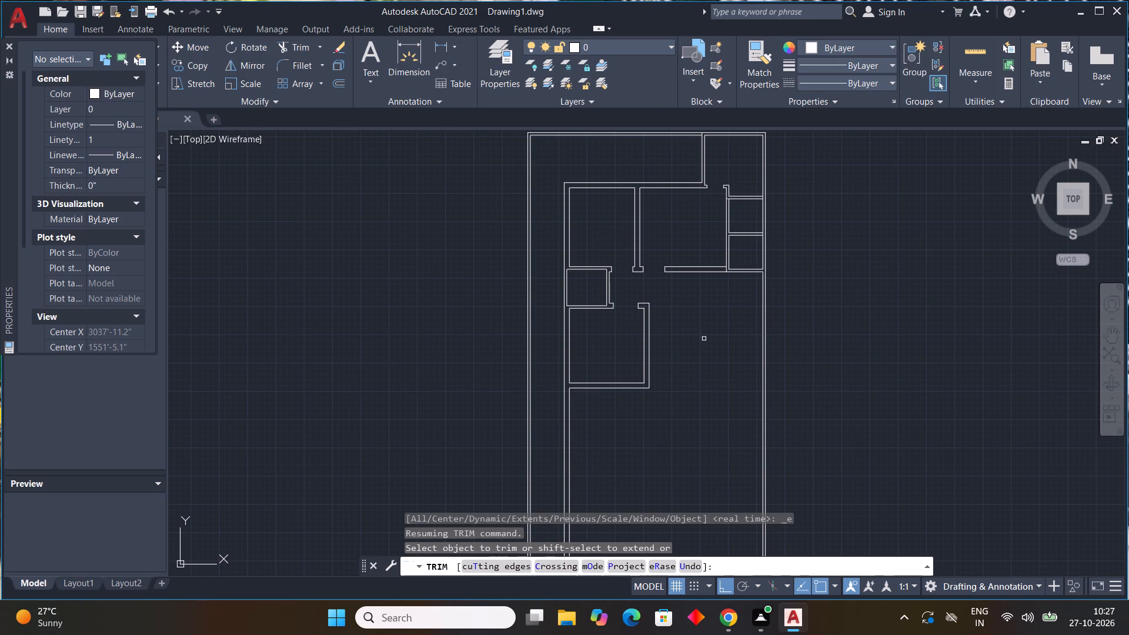
{"action": "middle_click_drag", "start_coordinate": [694, 343], "coordinate": [563, 371]}
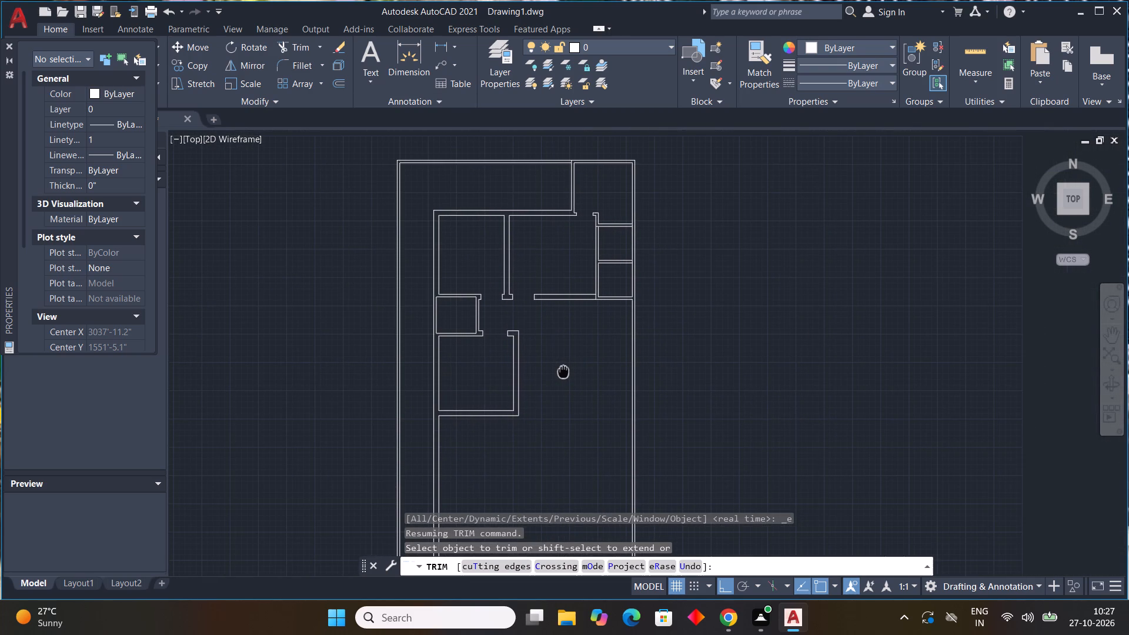
{"action": "middle_click_drag", "start_coordinate": [563, 371], "coordinate": [564, 371]}
{"action": "middle_click", "coordinate": [564, 371]}
{"action": "scroll", "coordinate": [614, 294], "scroll_direction": "up", "scroll_amount": 3}
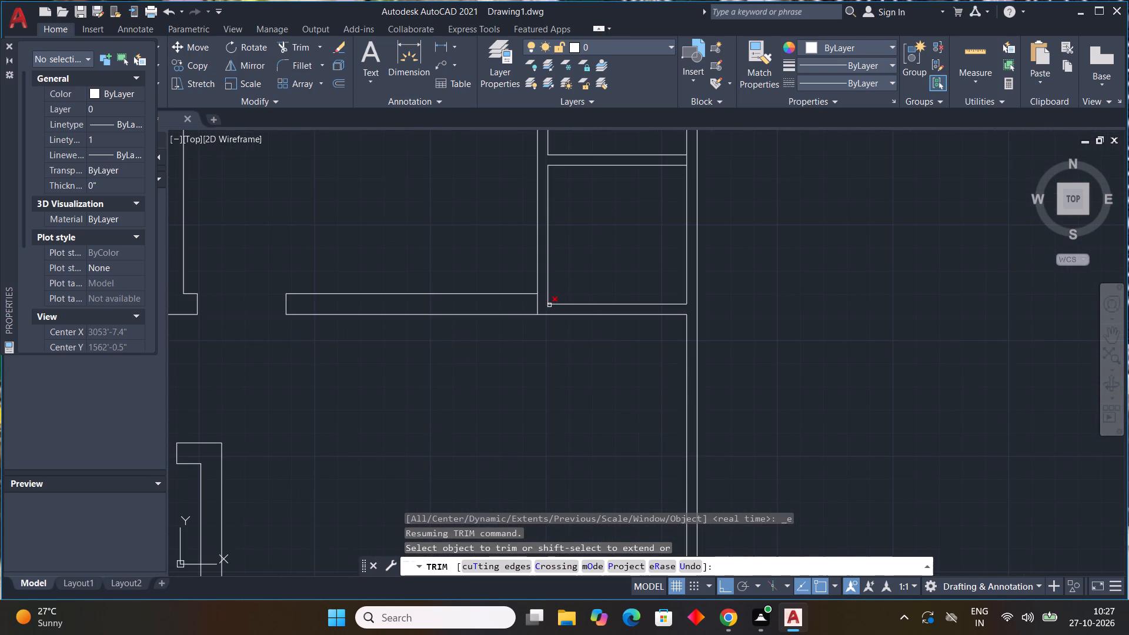
{"action": "left_click", "coordinate": [537, 309]}
{"action": "key", "text": "Escape"}
{"action": "key", "text": "Escape"}
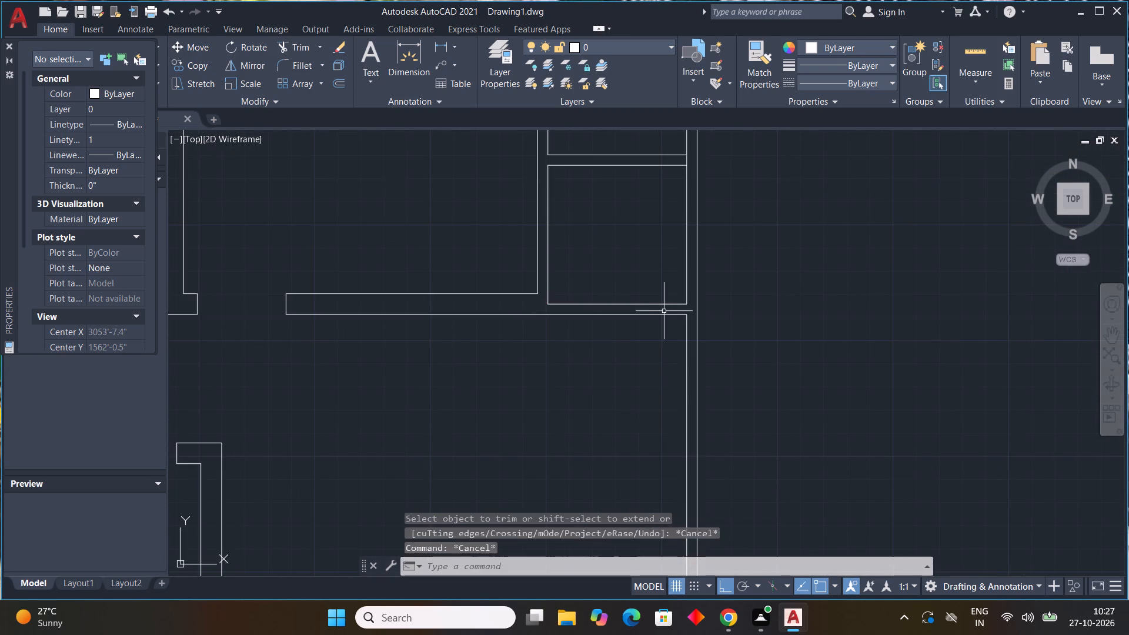
{"action": "key", "text": "Escape"}
{"action": "key", "text": "Escape"}
{"action": "key", "text": "Escape"}
Draw two short vertical jamb lines across the bottom wall of the lower small right-hand room, one near its right corner and one mid-wall.
{"action": "key", "text": "l"}
{"action": "key", "text": "space"}
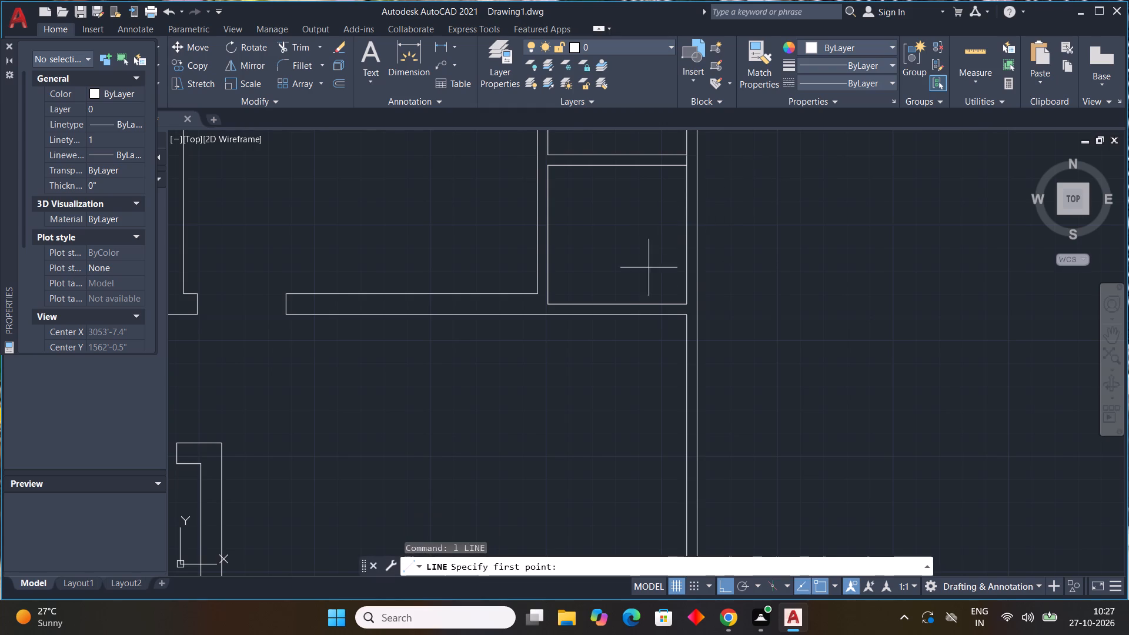
{"action": "scroll", "coordinate": [677, 301], "scroll_direction": "up", "scroll_amount": 3}
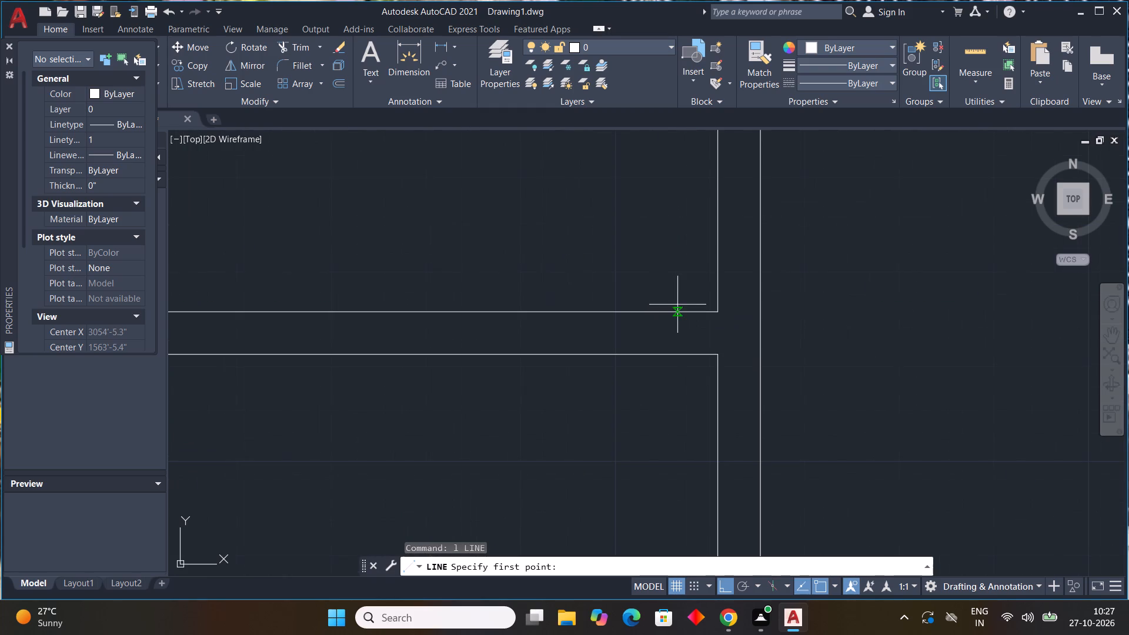
{"action": "left_click", "coordinate": [679, 309]}
{"action": "left_click", "coordinate": [680, 354]}
{"action": "key", "text": "Escape"}
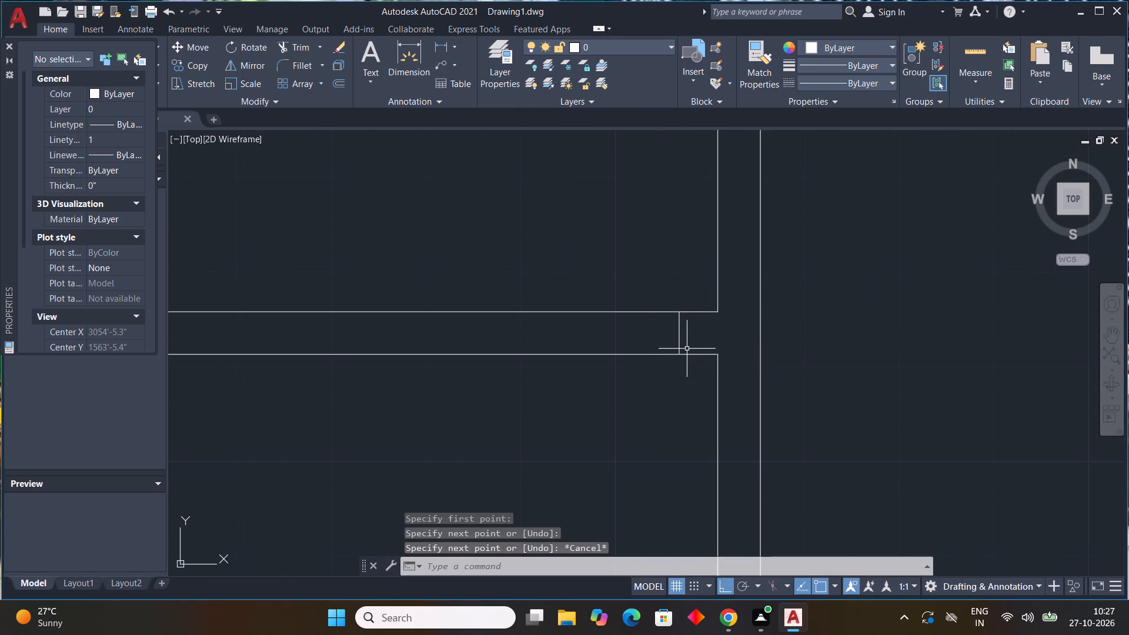
{"action": "key", "text": "space"}
{"action": "scroll", "coordinate": [665, 337], "scroll_direction": "down", "scroll_amount": 2}
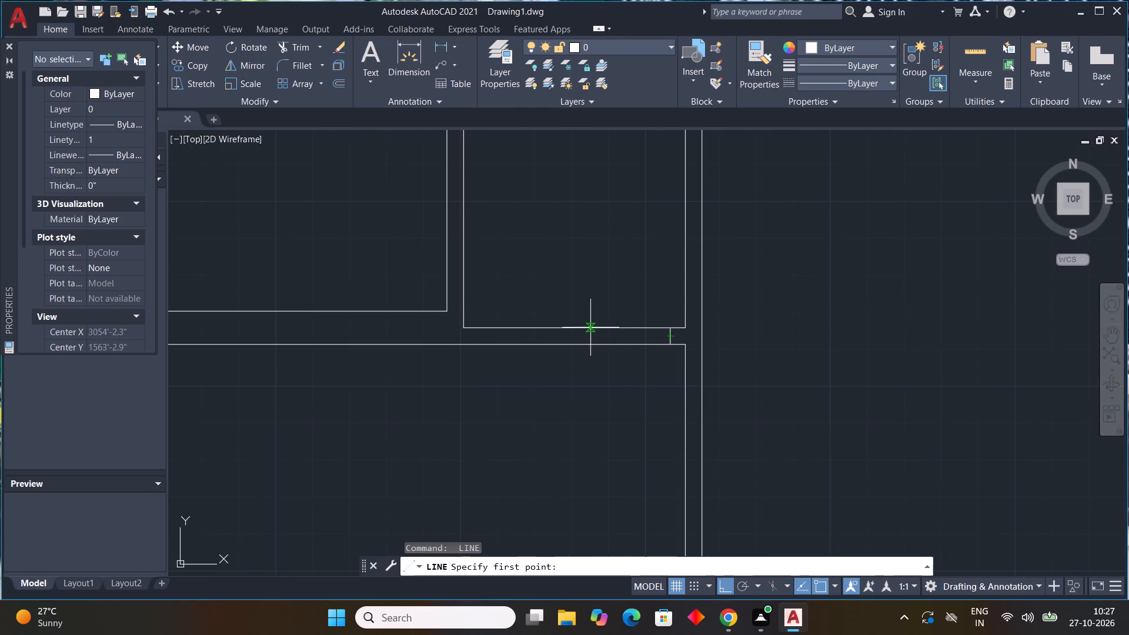
{"action": "left_click", "coordinate": [589, 329]}
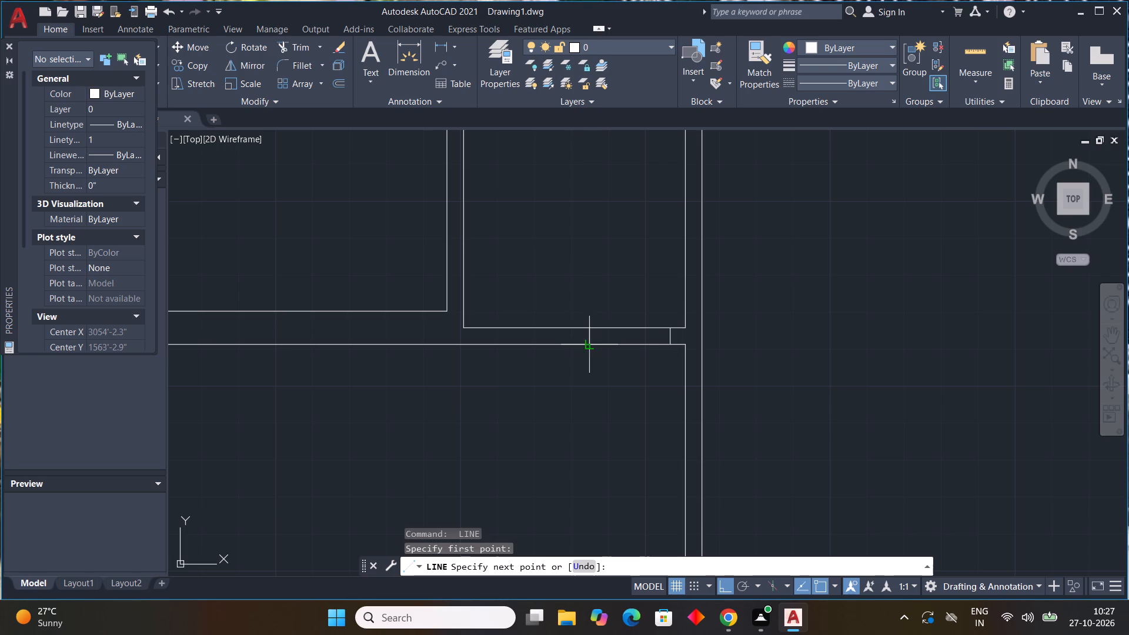
{"action": "left_click", "coordinate": [594, 346]}
{"action": "key", "text": "Escape"}
Draw a horizontal line from the wall corner above the small right-hand rooms to the right outer wall's inner line.
{"action": "scroll", "coordinate": [610, 280], "scroll_direction": "down", "scroll_amount": 4}
{"action": "middle_click_drag", "start_coordinate": [612, 240], "coordinate": [600, 289]}
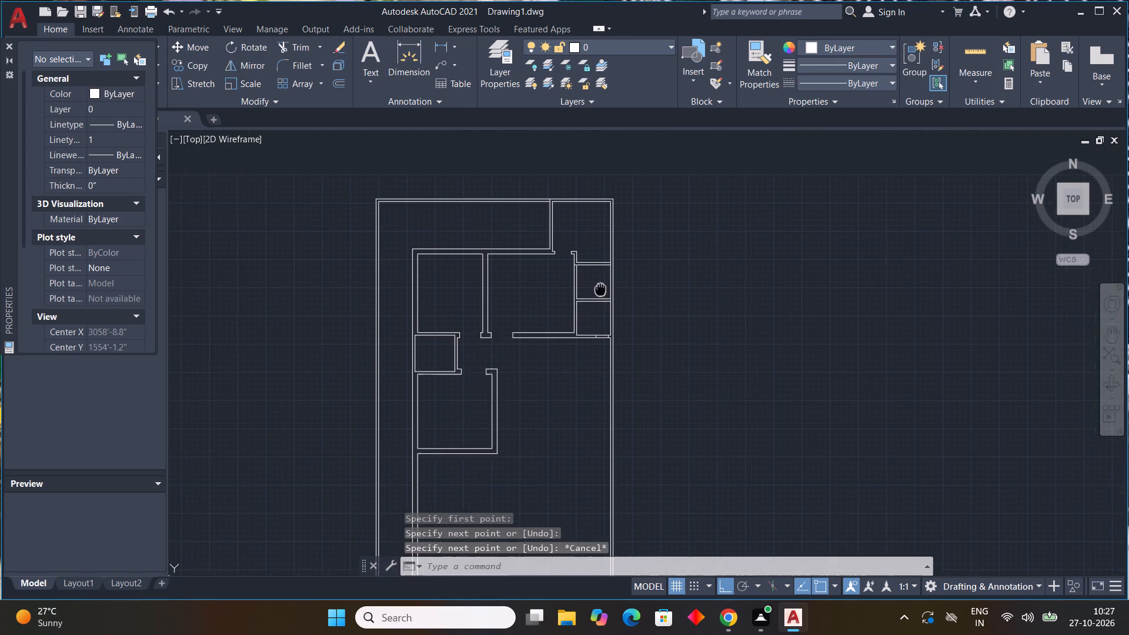
{"action": "middle_click_drag", "start_coordinate": [600, 289], "coordinate": [597, 307]}
{"action": "scroll", "coordinate": [593, 295], "scroll_direction": "up", "scroll_amount": 3}
{"action": "middle_click_drag", "start_coordinate": [592, 296], "coordinate": [588, 309]}
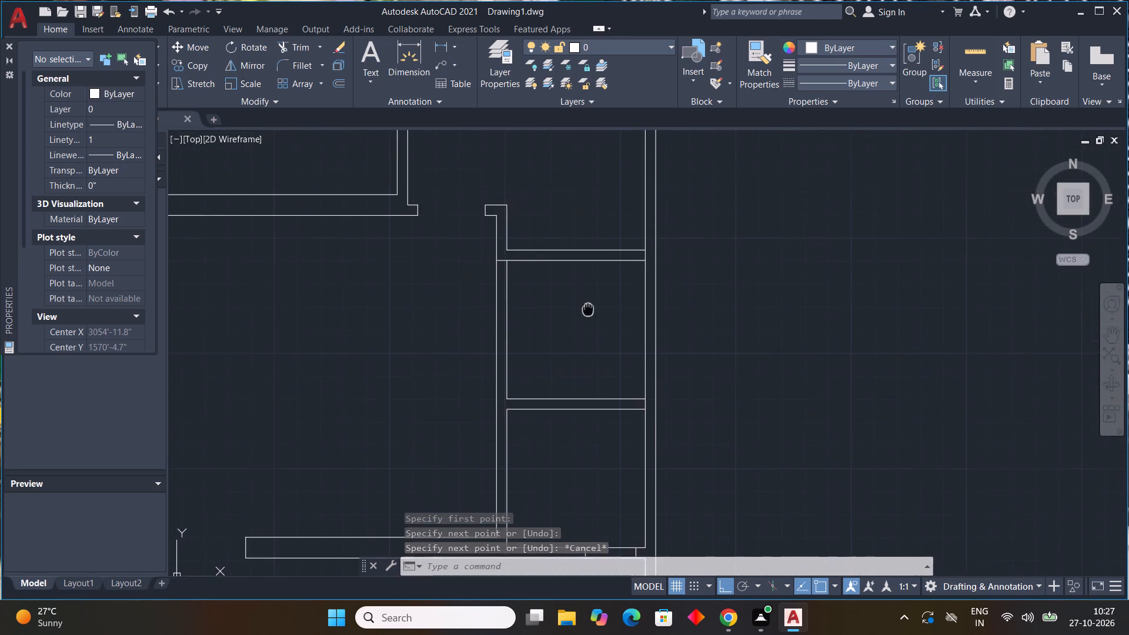
{"action": "middle_click_drag", "start_coordinate": [588, 309], "coordinate": [583, 334]}
{"action": "scroll", "coordinate": [586, 318], "scroll_direction": "down", "scroll_amount": 1}
{"action": "key", "text": "l"}
{"action": "key", "text": "space"}
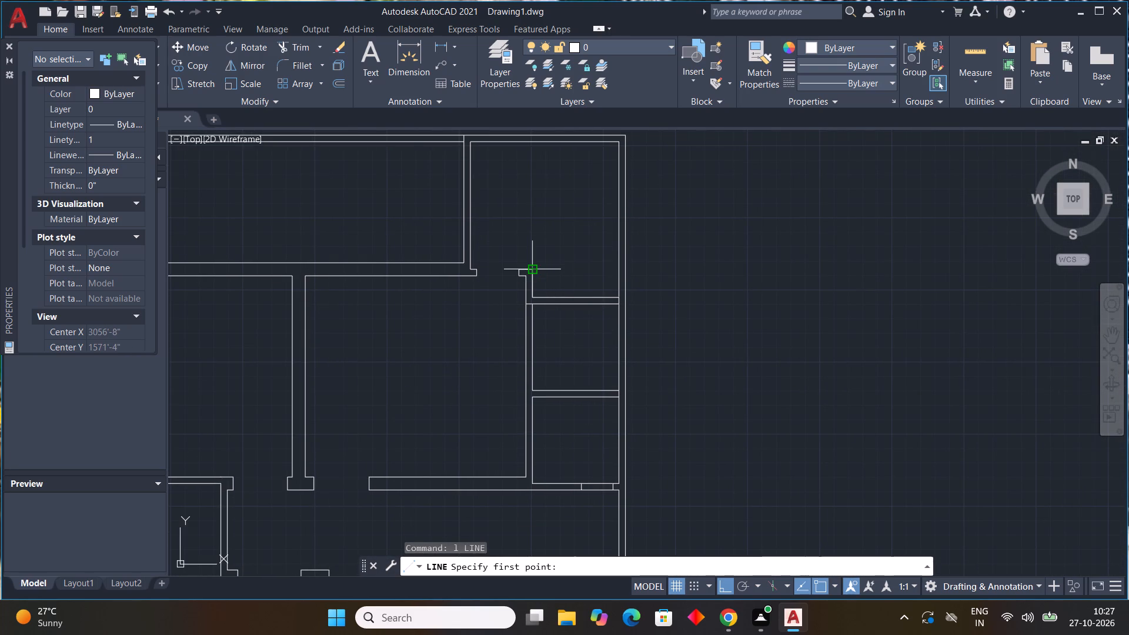
{"action": "left_click", "coordinate": [536, 266]}
{"action": "left_click", "coordinate": [617, 268]}
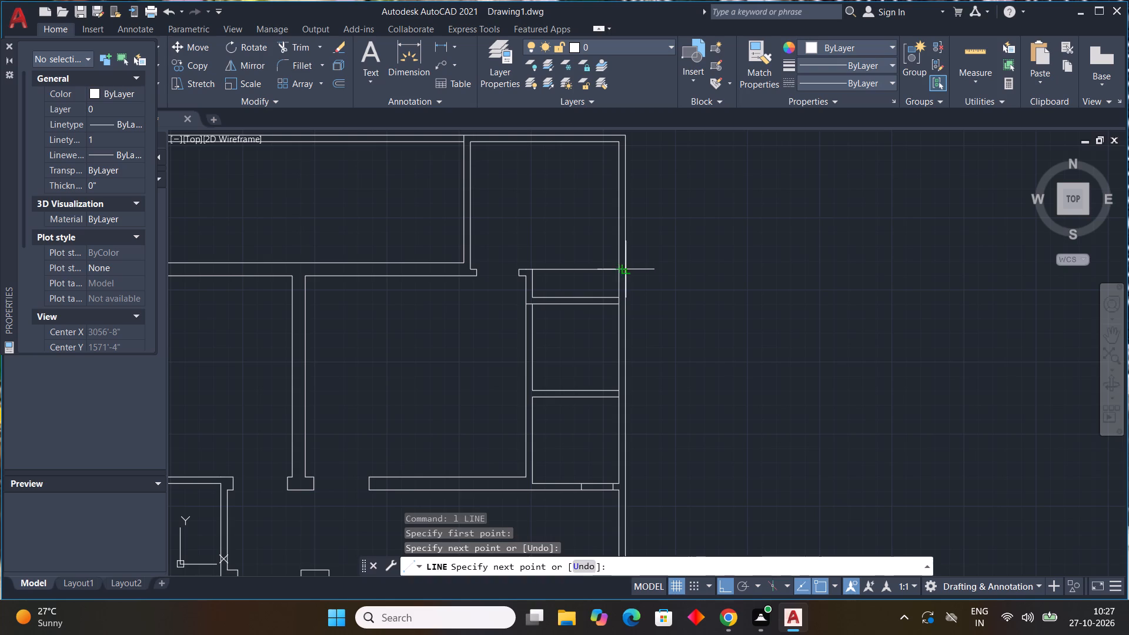
{"action": "key", "text": "Escape"}
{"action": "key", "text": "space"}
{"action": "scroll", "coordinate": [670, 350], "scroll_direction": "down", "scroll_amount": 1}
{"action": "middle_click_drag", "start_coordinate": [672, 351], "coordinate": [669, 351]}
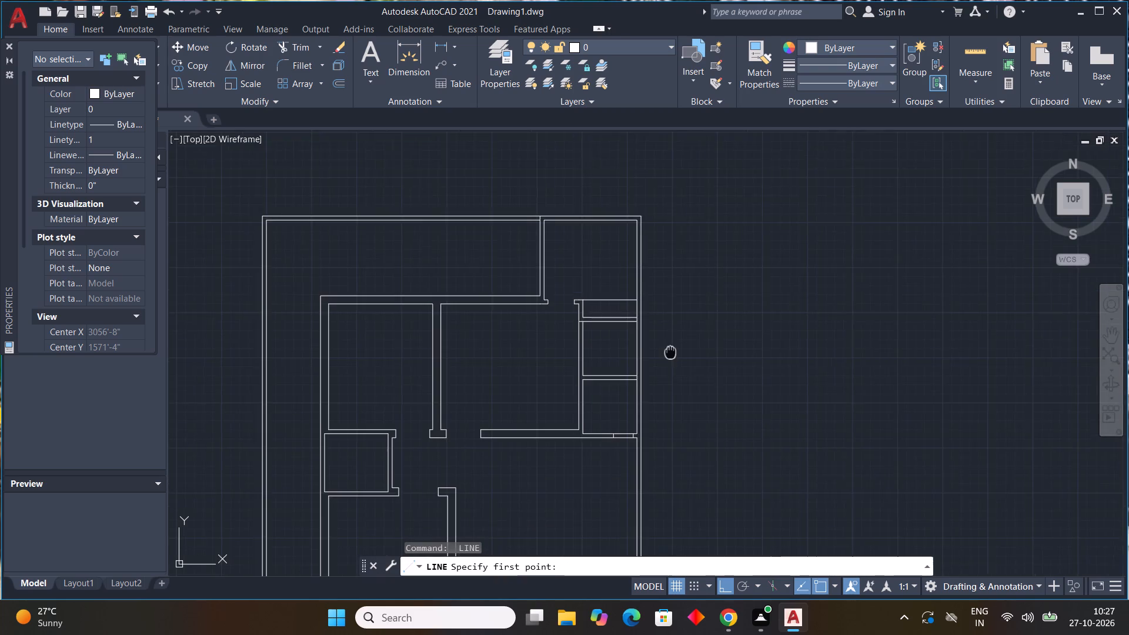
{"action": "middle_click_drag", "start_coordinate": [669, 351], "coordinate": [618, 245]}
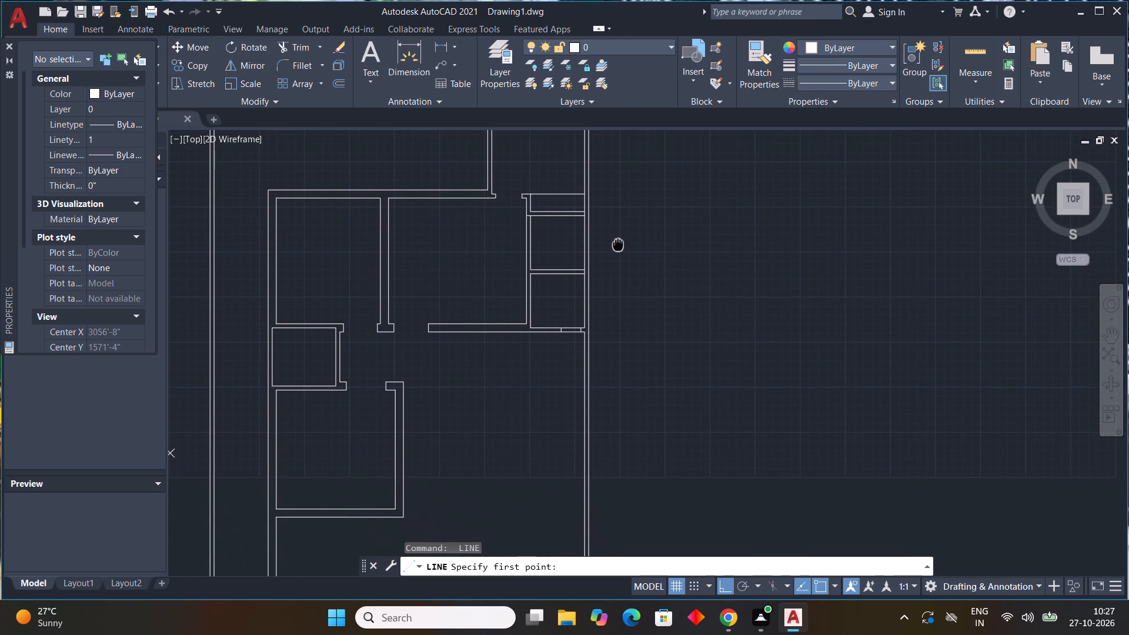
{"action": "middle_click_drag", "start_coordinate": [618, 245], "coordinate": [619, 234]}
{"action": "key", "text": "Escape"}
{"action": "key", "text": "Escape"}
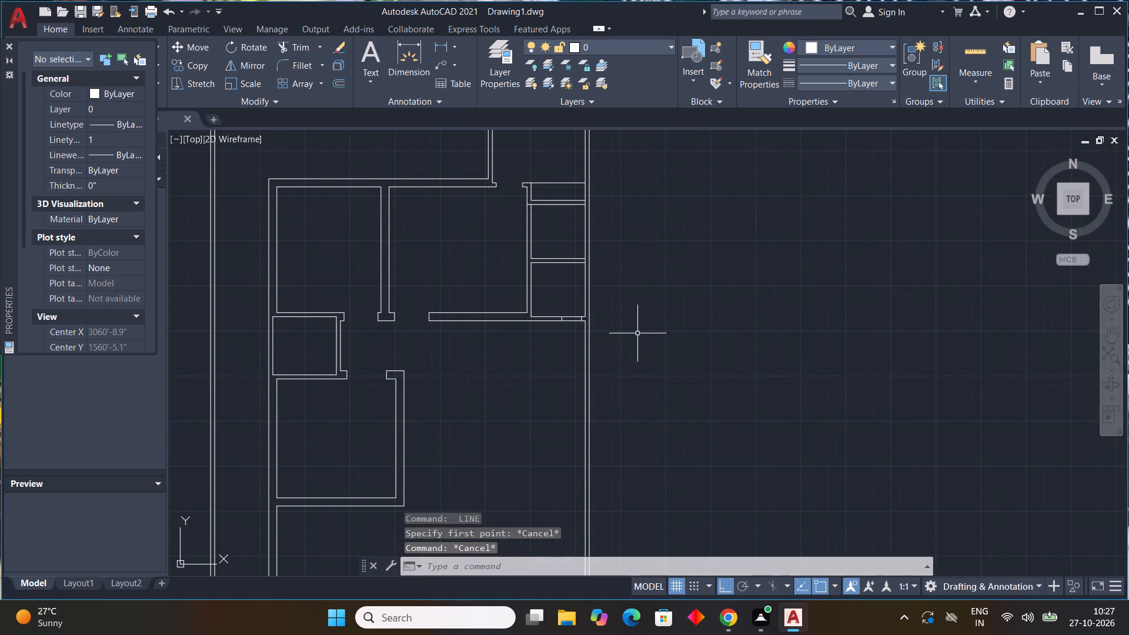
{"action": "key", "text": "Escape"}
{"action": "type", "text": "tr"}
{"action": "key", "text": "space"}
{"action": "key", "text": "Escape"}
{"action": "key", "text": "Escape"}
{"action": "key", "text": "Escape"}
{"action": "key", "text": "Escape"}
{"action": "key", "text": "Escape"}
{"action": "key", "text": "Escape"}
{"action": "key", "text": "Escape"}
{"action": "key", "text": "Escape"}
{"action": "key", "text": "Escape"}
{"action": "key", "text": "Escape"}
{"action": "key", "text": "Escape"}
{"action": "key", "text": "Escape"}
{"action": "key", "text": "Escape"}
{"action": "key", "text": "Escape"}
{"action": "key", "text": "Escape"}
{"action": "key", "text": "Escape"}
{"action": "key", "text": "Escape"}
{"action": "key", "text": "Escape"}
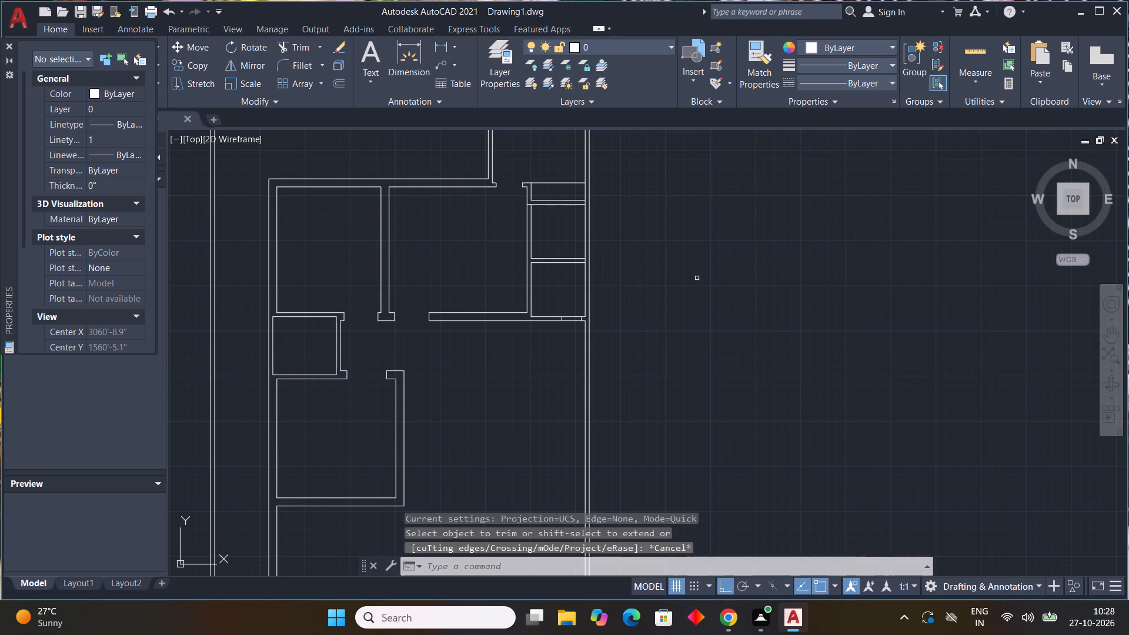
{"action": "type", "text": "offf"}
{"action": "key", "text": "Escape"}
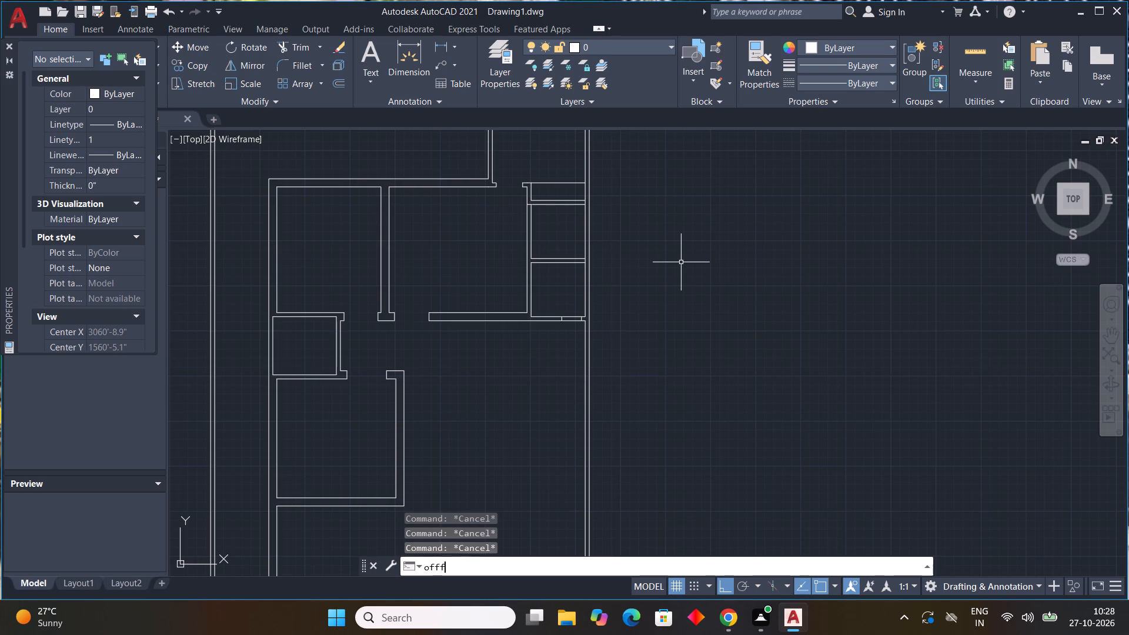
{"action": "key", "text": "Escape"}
Offset the lower line of the upper right room's bottom wall 8'3" downward.
{"action": "type", "text": "off"}
{"action": "key", "text": "space"}
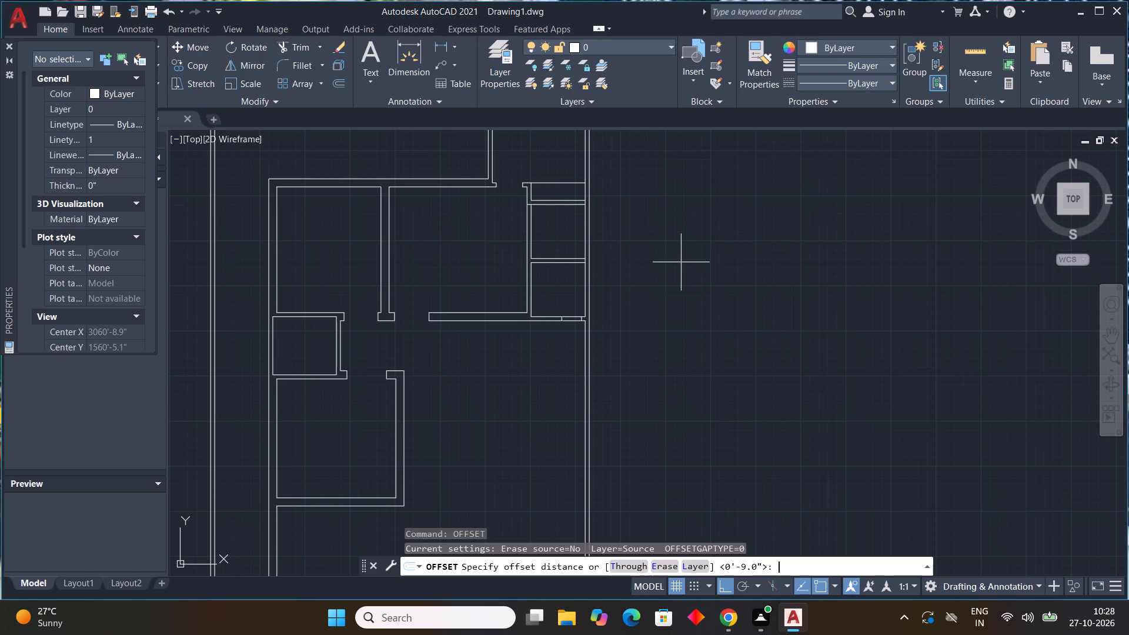
{"action": "type", "text": "8'"}
{"action": "key", "text": "3"}
{"action": "key", "text": "shift+quotedbl"}
{"action": "key", "text": "Return"}
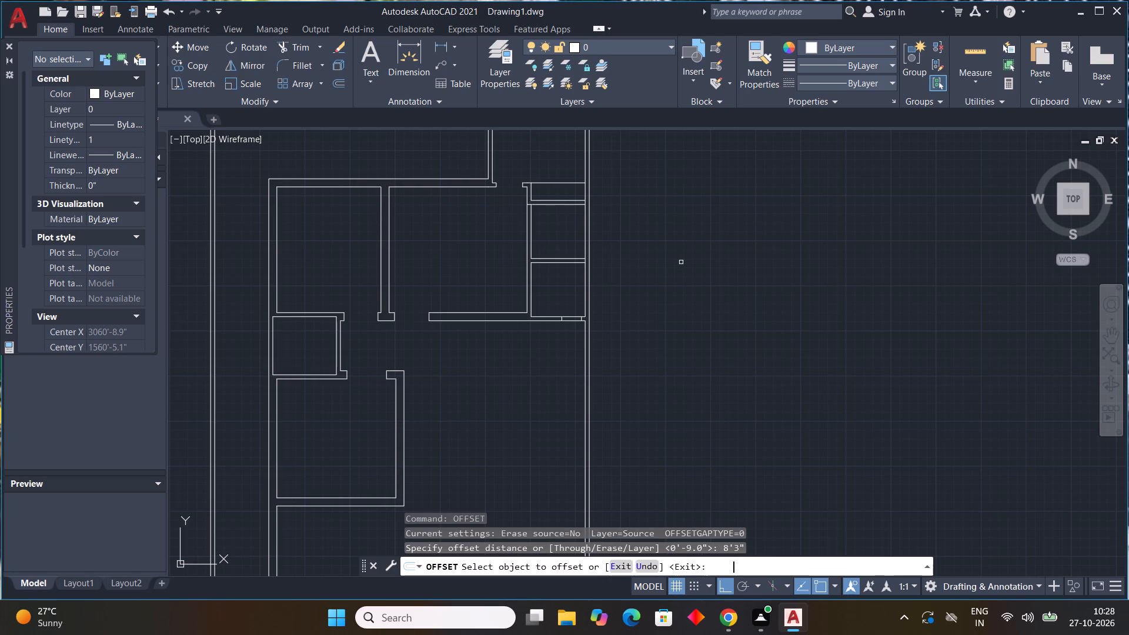
{"action": "left_click", "coordinate": [497, 320]}
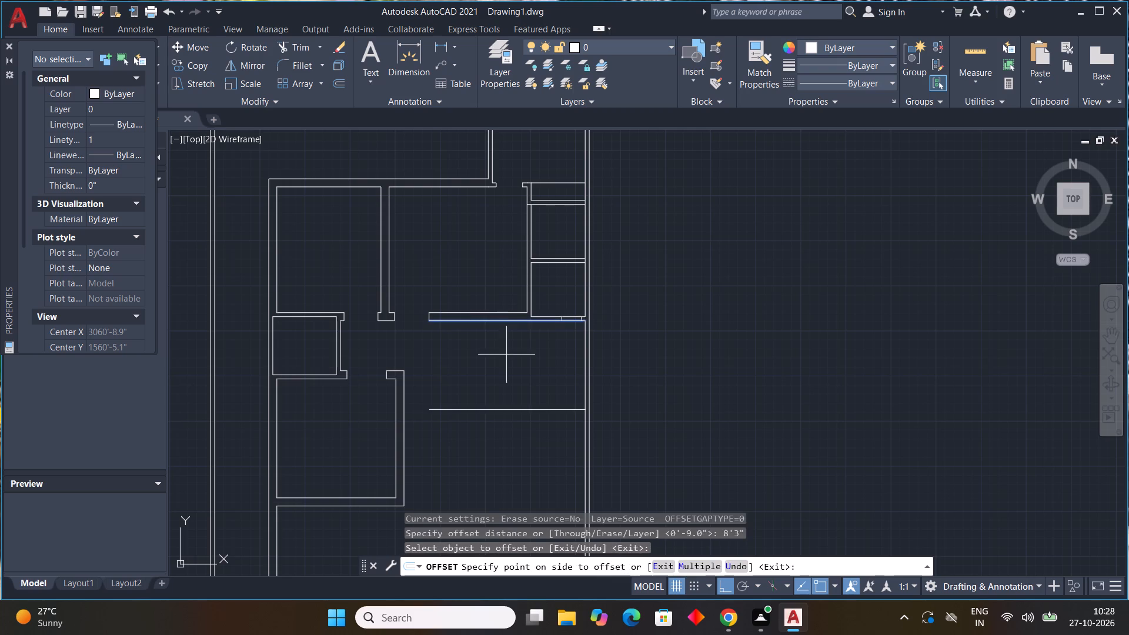
{"action": "left_click", "coordinate": [518, 417]}
{"action": "scroll", "coordinate": [543, 409], "scroll_direction": "down", "scroll_amount": 3}
{"action": "middle_click_drag", "start_coordinate": [548, 435], "coordinate": [487, 372]}
{"action": "scroll", "coordinate": [548, 435], "scroll_direction": "up", "scroll_amount": 1}
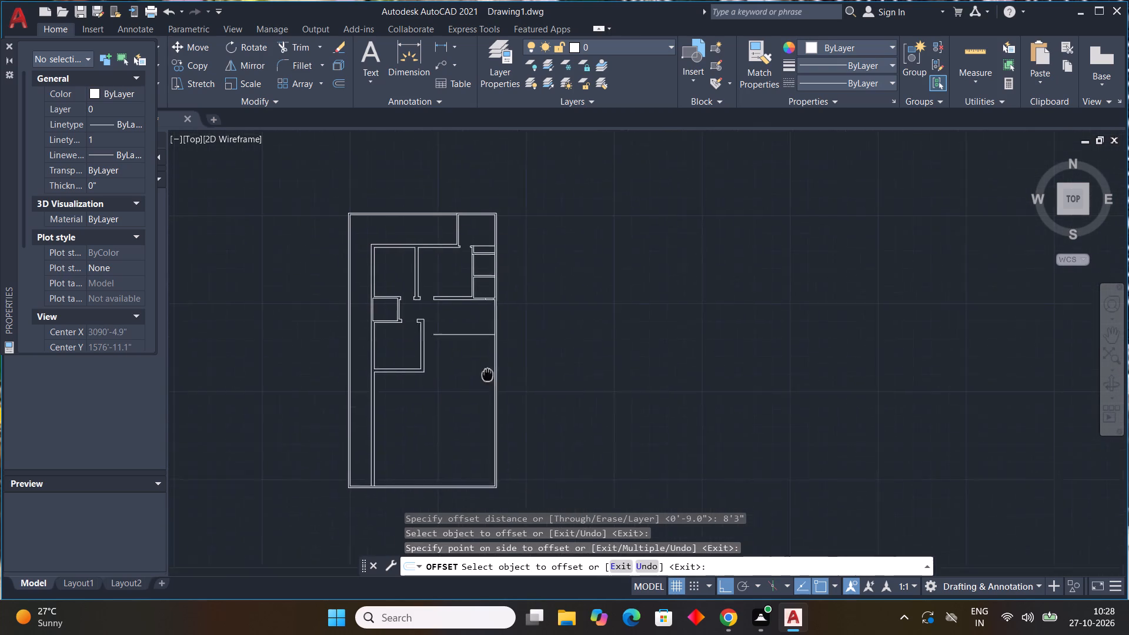
{"action": "middle_click_drag", "start_coordinate": [487, 372], "coordinate": [466, 349]}
{"action": "key", "text": "Escape"}
{"action": "key", "text": "Escape"}
Offset the new horizontal line 9" downward to form the wall thickness.
{"action": "middle_click_drag", "start_coordinate": [449, 372], "coordinate": [509, 463]}
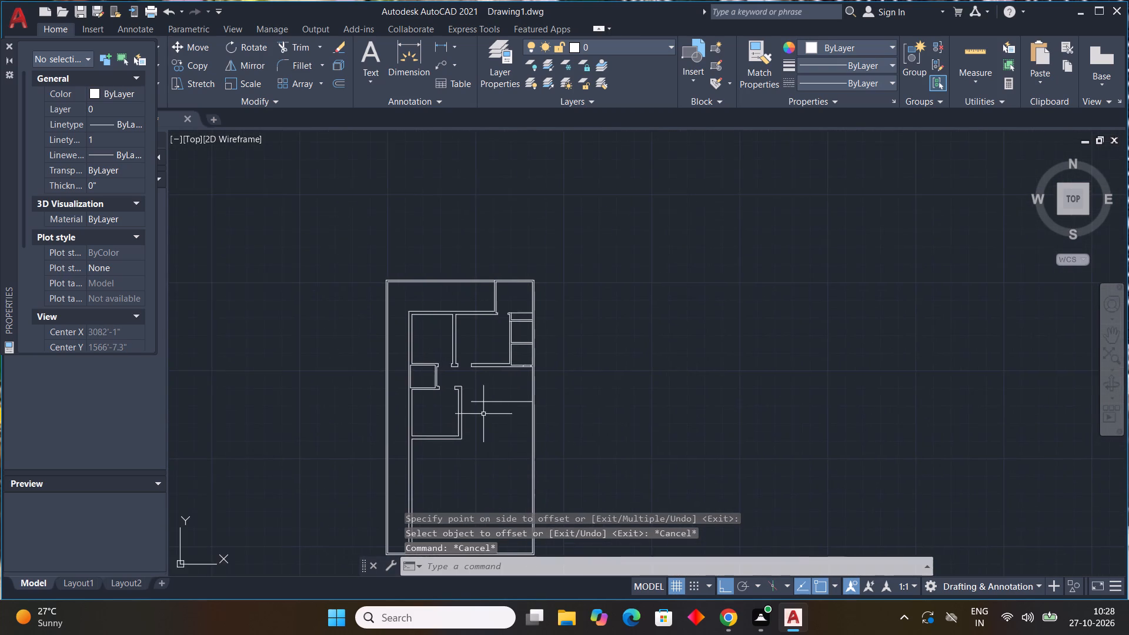
{"action": "scroll", "coordinate": [481, 402], "scroll_direction": "up", "scroll_amount": 3}
{"action": "key", "text": "Escape"}
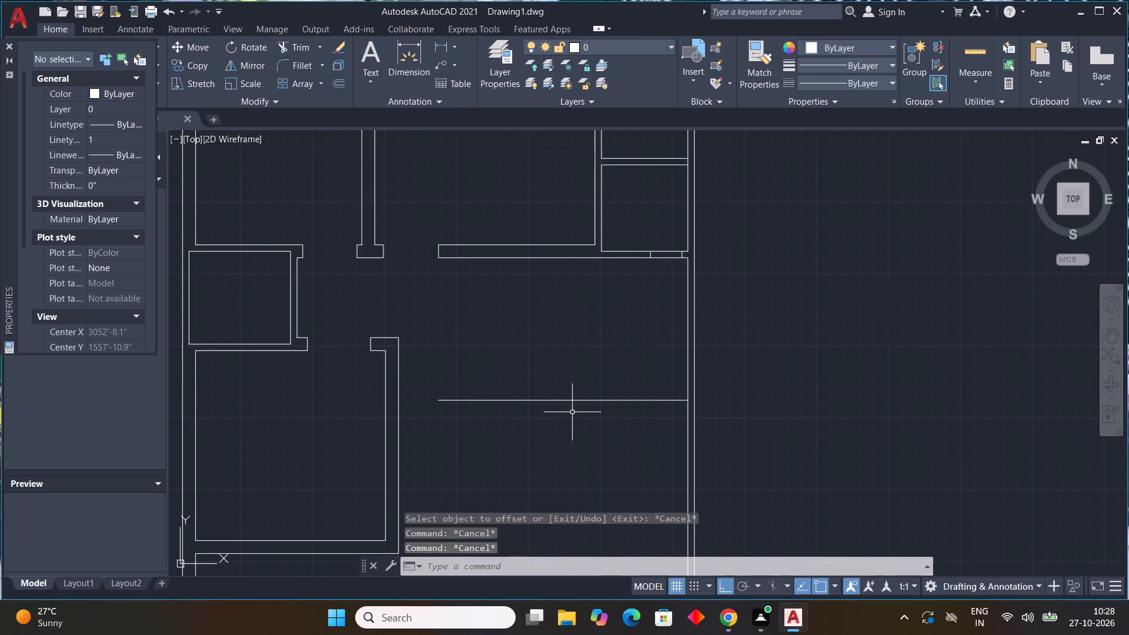
{"action": "key", "text": "space"}
{"action": "key", "text": "9"}
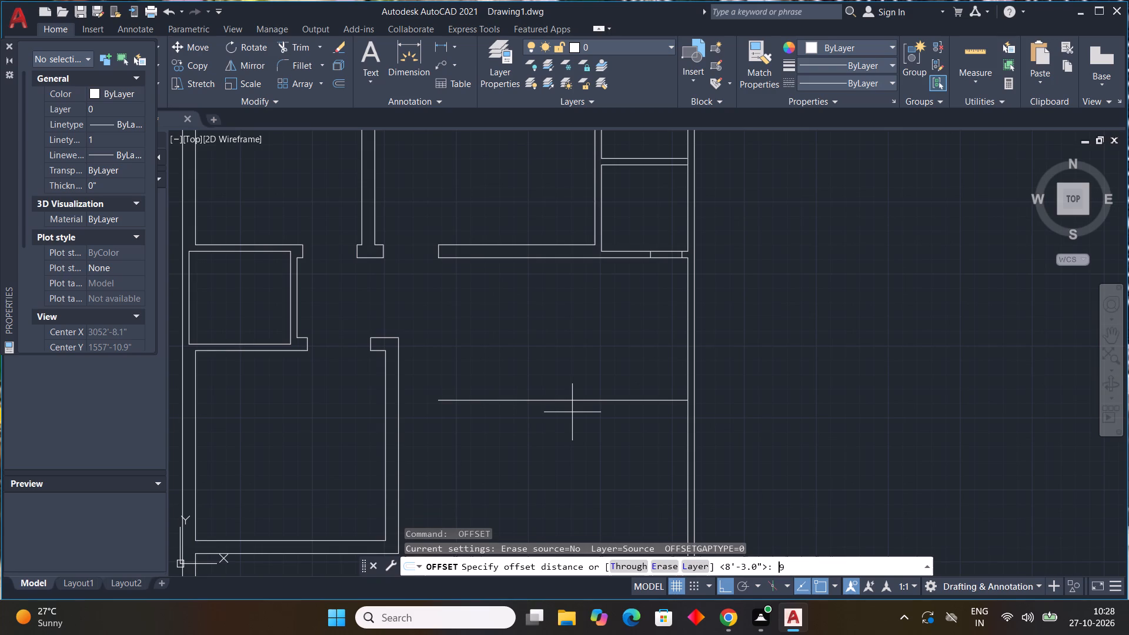
{"action": "key", "text": "shift+quotedbl"}
{"action": "key", "text": "Return"}
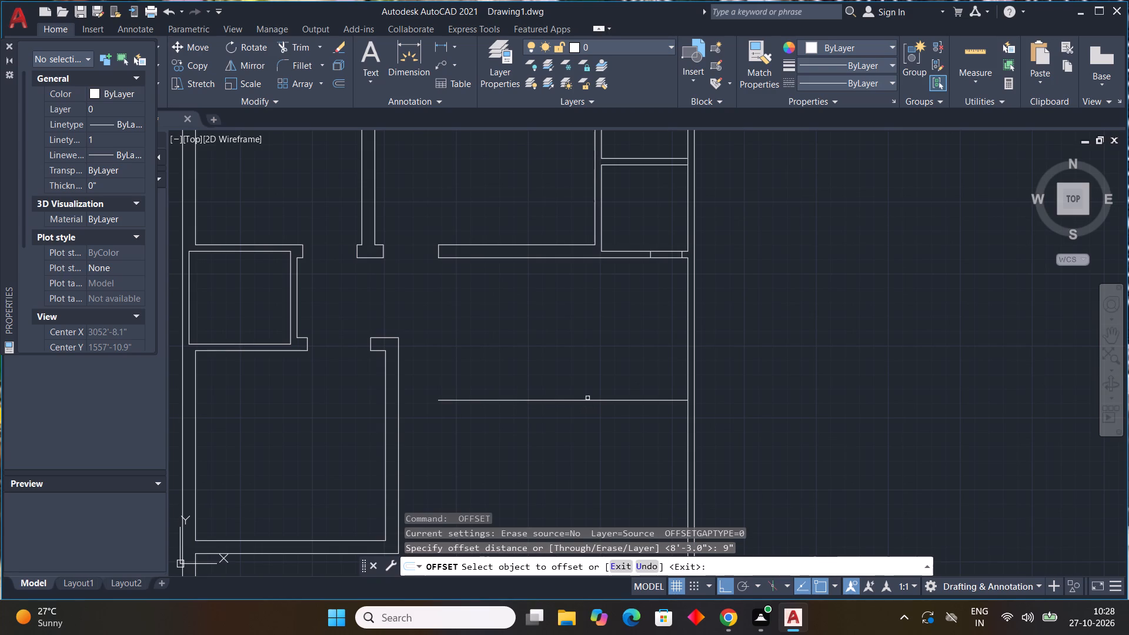
{"action": "left_click", "coordinate": [586, 401]}
{"action": "left_click", "coordinate": [597, 432]}
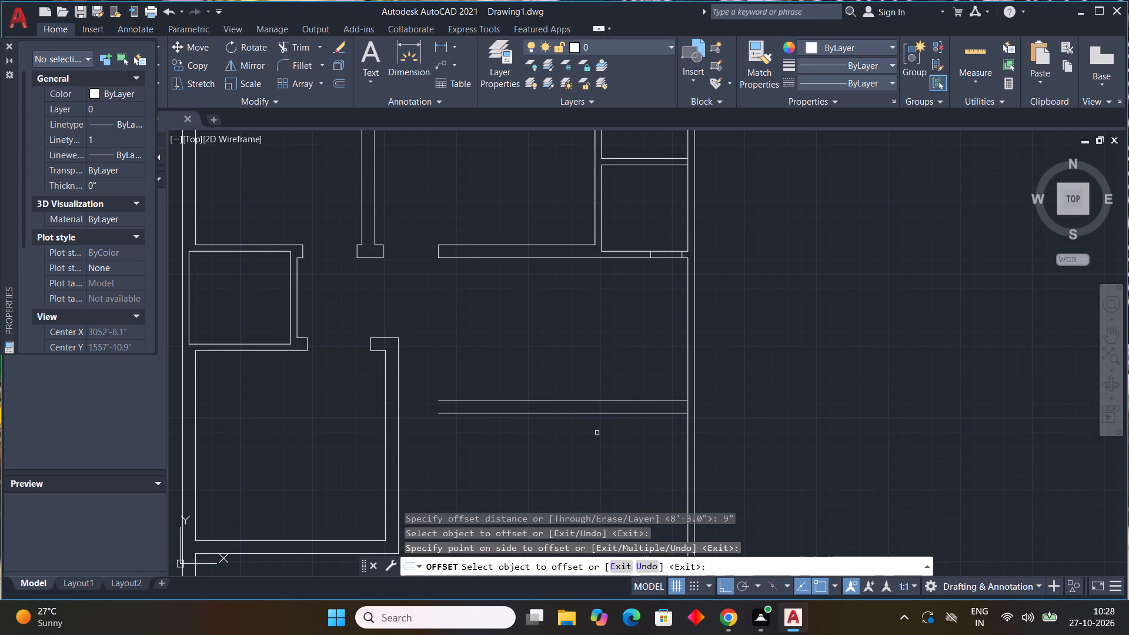
{"action": "key", "text": "Escape"}
{"action": "key", "text": "Escape"}
{"action": "key", "text": "Escape"}
{"action": "key", "text": "Escape"}
{"action": "key", "text": "Escape"}
{"action": "key", "text": "Escape"}
{"action": "key", "text": "Escape"}
{"action": "key", "text": "Escape"}
{"action": "key", "text": "Escape"}
{"action": "key", "text": "Escape"}
{"action": "key", "text": "Escape"}
{"action": "key", "text": "Escape"}
{"action": "key", "text": "Escape"}
{"action": "key", "text": "Escape"}
{"action": "key", "text": "Escape"}
{"action": "key", "text": "Escape"}
{"action": "key", "text": "Escape"}
{"action": "key", "text": "Escape"}
{"action": "key", "text": "Escape"}
{"action": "key", "text": "Escape"}
Delete the two parallel horizontal wall lines below the upper right room's bottom wall.
{"action": "middle_click_drag", "start_coordinate": [597, 436], "coordinate": [606, 472]}
{"action": "scroll", "coordinate": [595, 456], "scroll_direction": "down", "scroll_amount": 1}
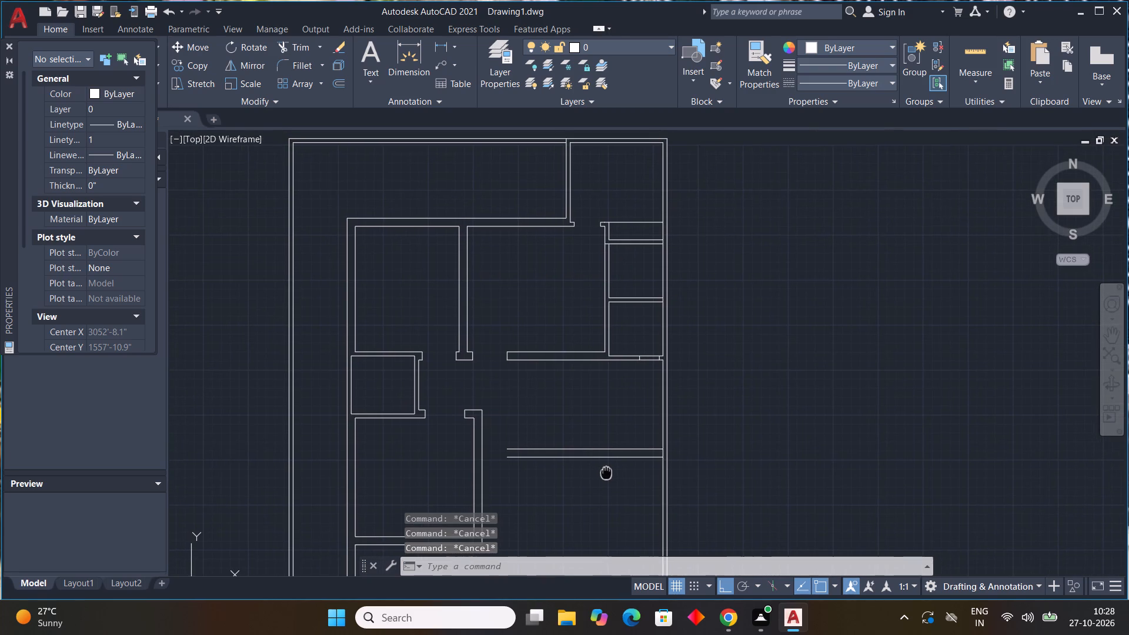
{"action": "middle_click_drag", "start_coordinate": [606, 472], "coordinate": [618, 470]}
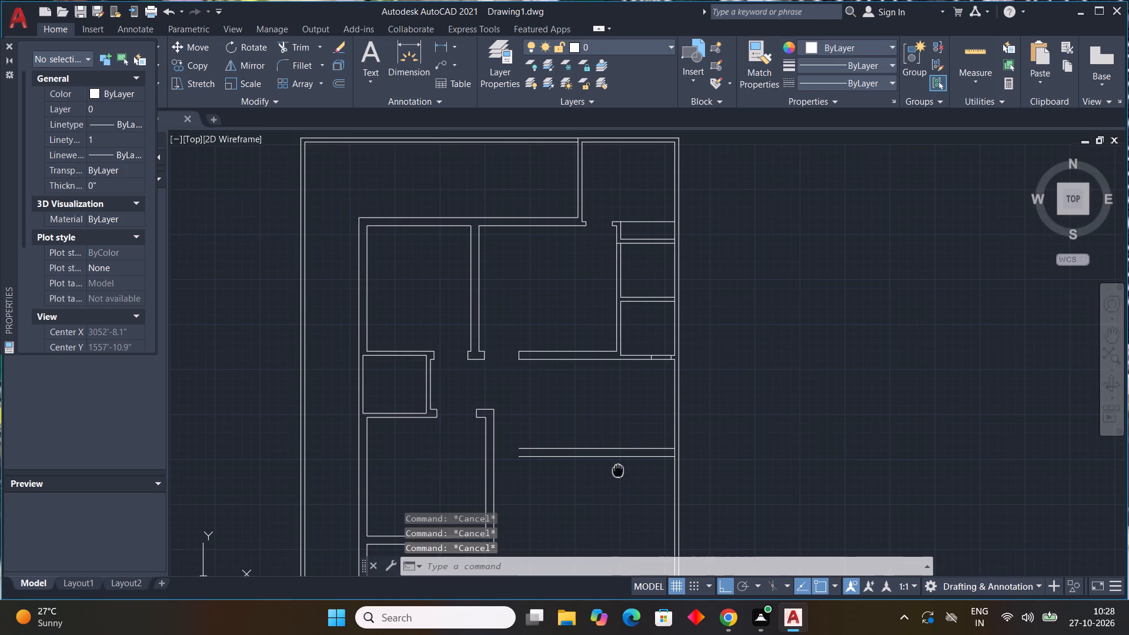
{"action": "middle_click_drag", "start_coordinate": [618, 470], "coordinate": [621, 463]}
{"action": "scroll", "coordinate": [621, 463], "scroll_direction": "down", "scroll_amount": 1}
{"action": "left_click_drag", "start_coordinate": [623, 430], "coordinate": [613, 464]}
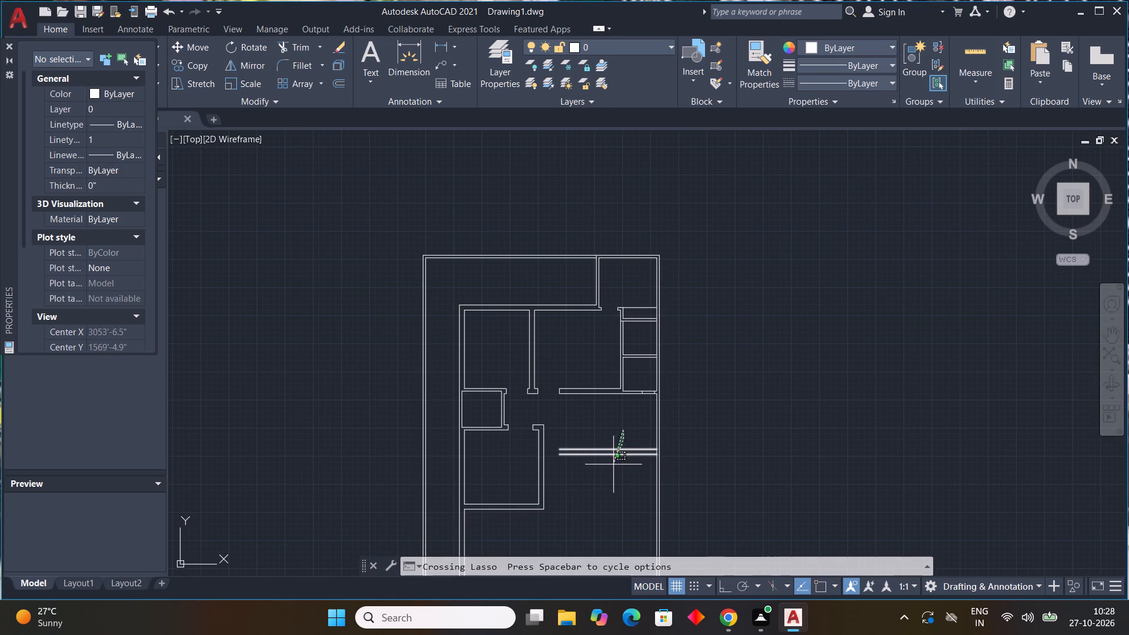
{"action": "left_click_drag", "start_coordinate": [613, 464], "coordinate": [605, 478]}
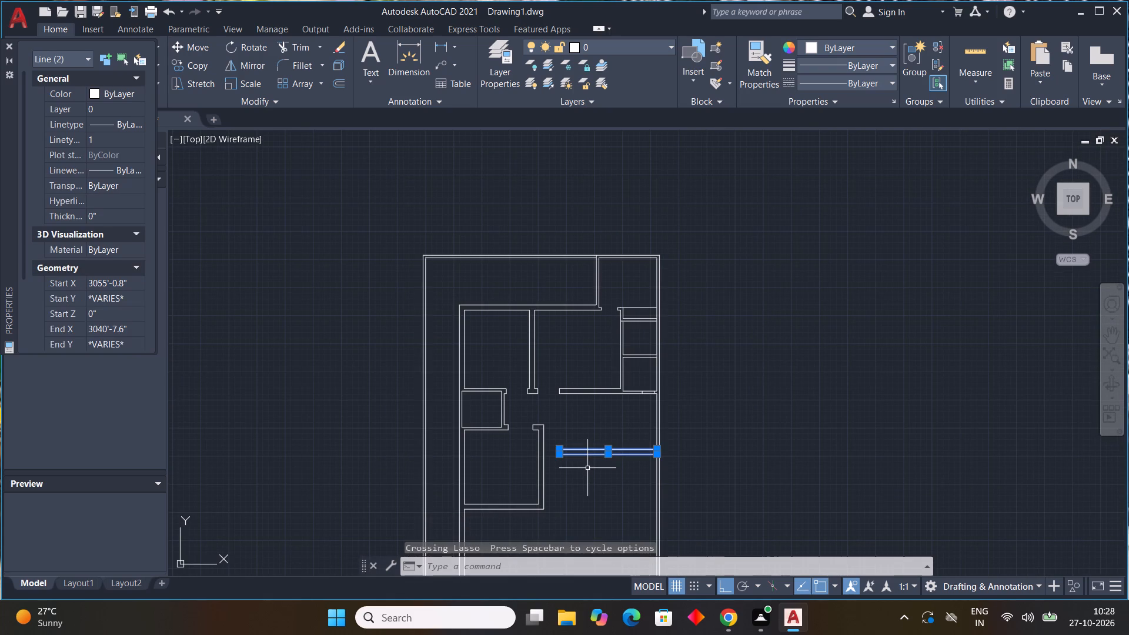
{"action": "key", "text": "Delete"}
Offset the upper line of the partition between the two small right-hand rooms 18'6" downward.
{"action": "type", "text": "off"}
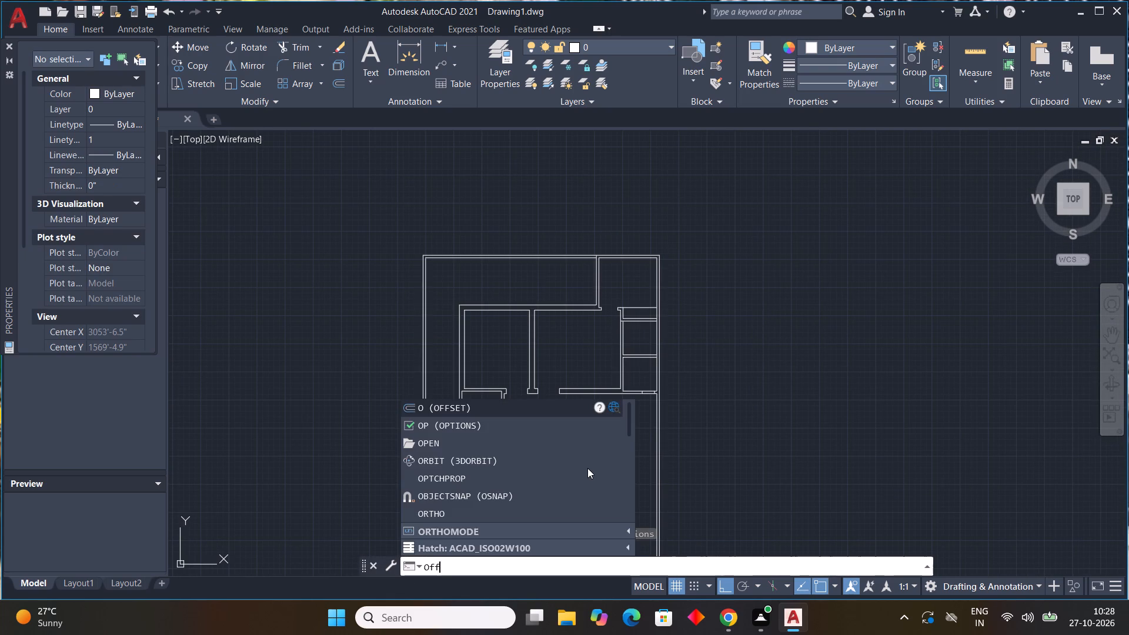
{"action": "key", "text": "space"}
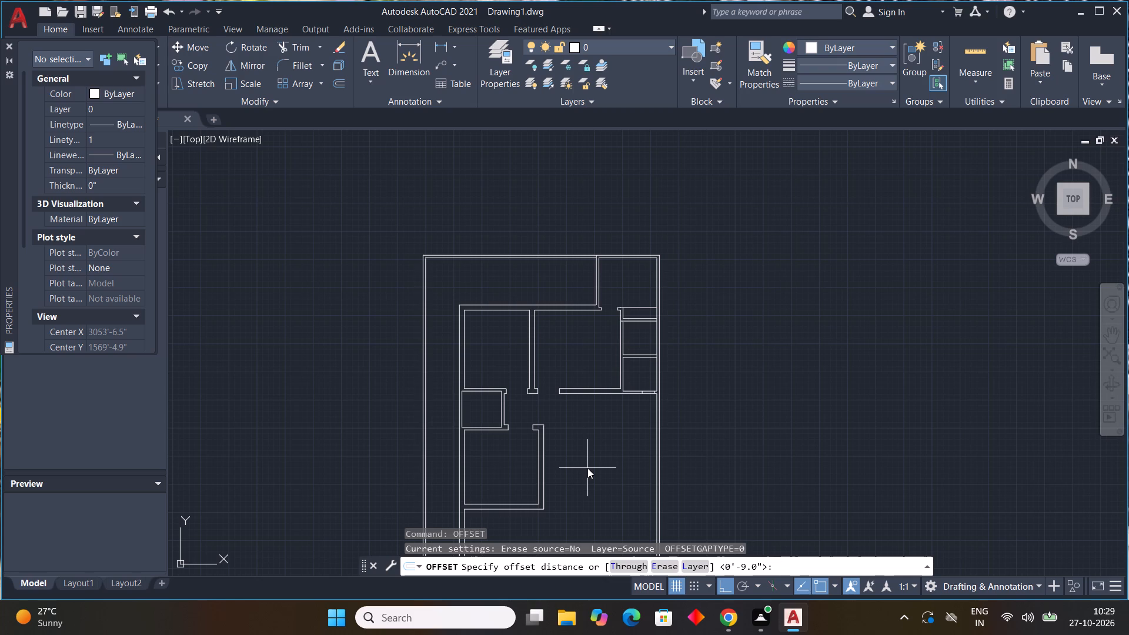
{"action": "key", "text": "1"}
{"action": "type", "text": "8'"}
{"action": "key", "text": "BackSpace"}
{"action": "key", "text": "BackSpace"}
{"action": "key", "text": "BackSpace"}
{"action": "key", "text": "i"}
{"action": "key", "text": "i"}
{"action": "key", "text": "i"}
{"action": "type", "text": "18"}
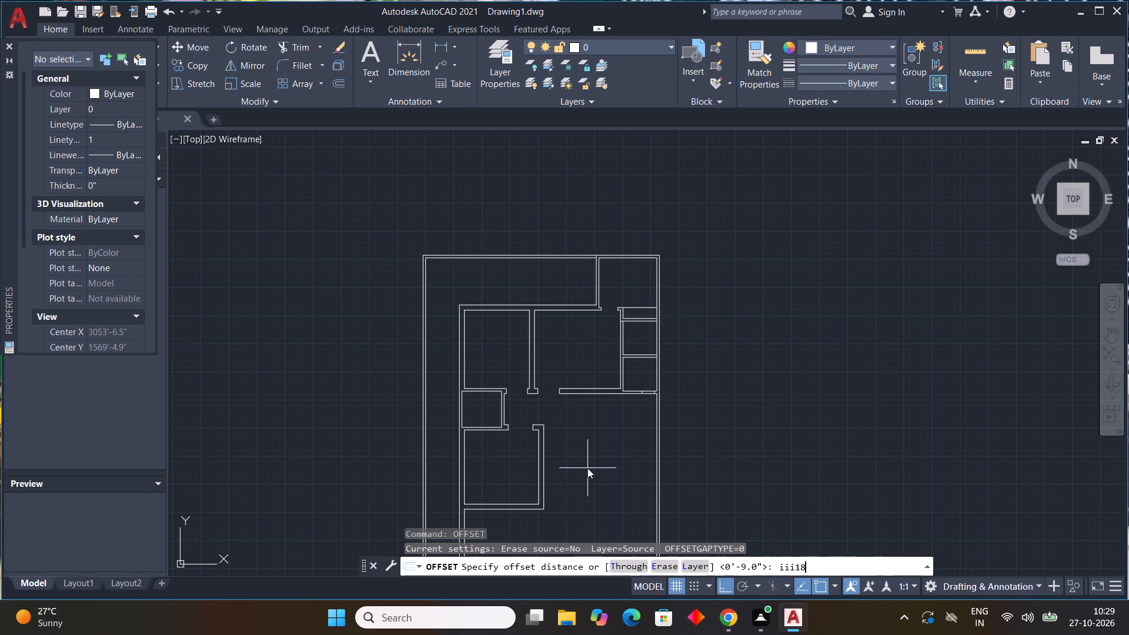
{"action": "key", "text": "apostrophe"}
{"action": "key", "text": "BackSpace"}
{"action": "key", "text": "BackSpace"}
{"action": "key", "text": "BackSpace"}
{"action": "key", "text": "BackSpace"}
{"action": "key", "text": "BackSpace"}
{"action": "key", "text": "BackSpace"}
{"action": "type", "text": "18"}
{"action": "key", "text": "apostrophe"}
{"action": "key", "text": "6"}
{"action": "key", "text": "shift+quotedbl"}
{"action": "key", "text": "Return"}
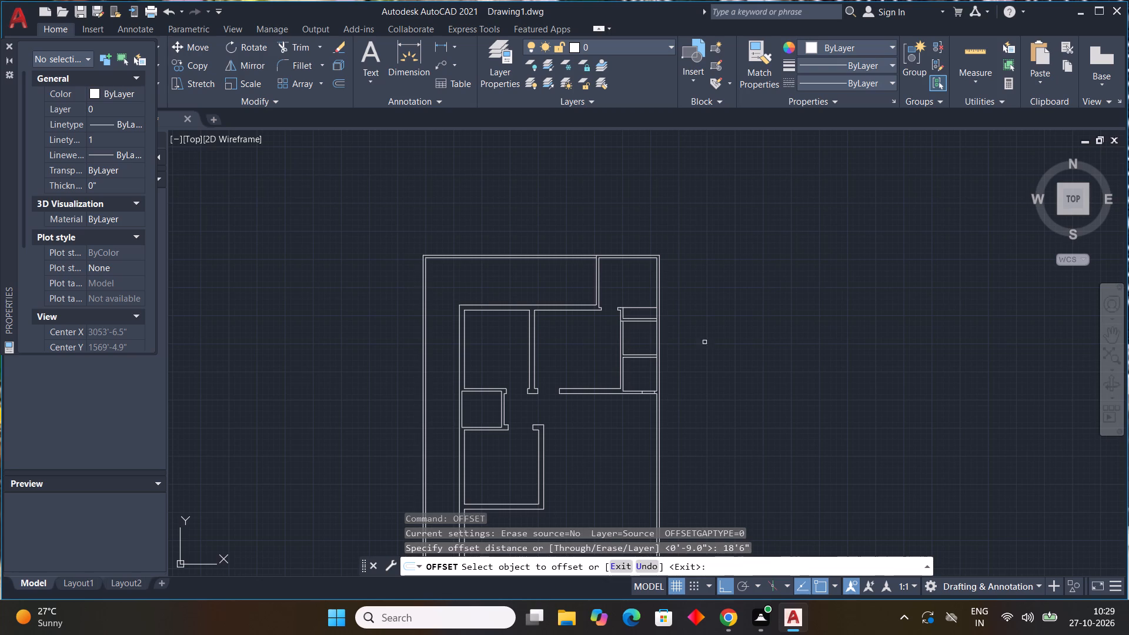
{"action": "middle_click_drag", "start_coordinate": [837, 327], "coordinate": [726, 246]}
{"action": "scroll", "coordinate": [837, 327], "scroll_direction": "down", "scroll_amount": 1}
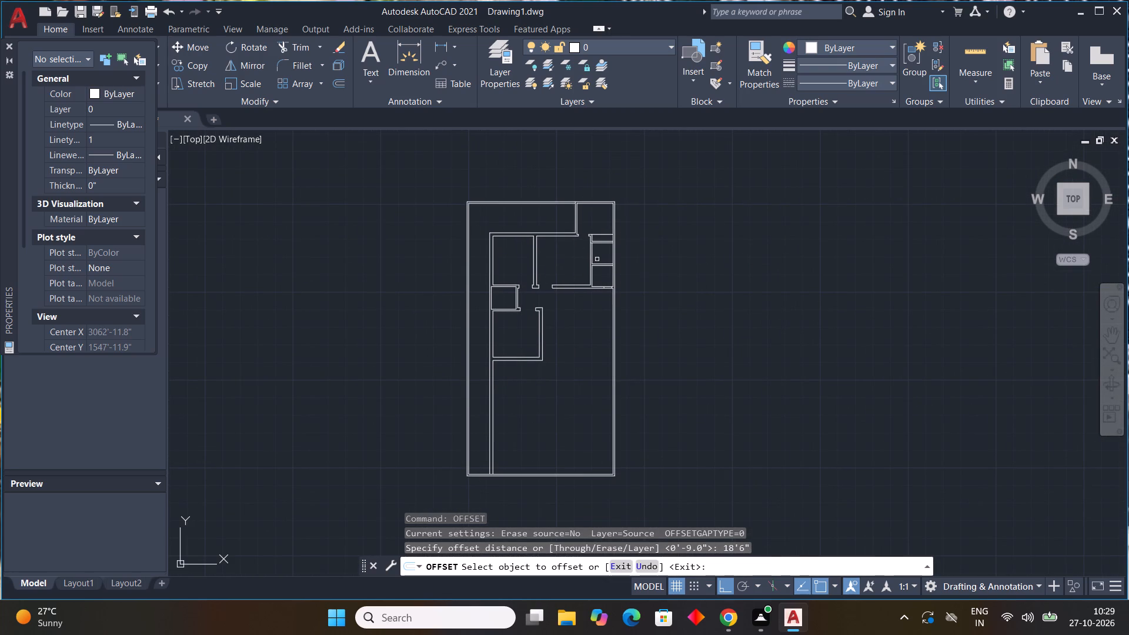
{"action": "scroll", "coordinate": [602, 264], "scroll_direction": "up", "scroll_amount": 2}
{"action": "left_click", "coordinate": [602, 261]}
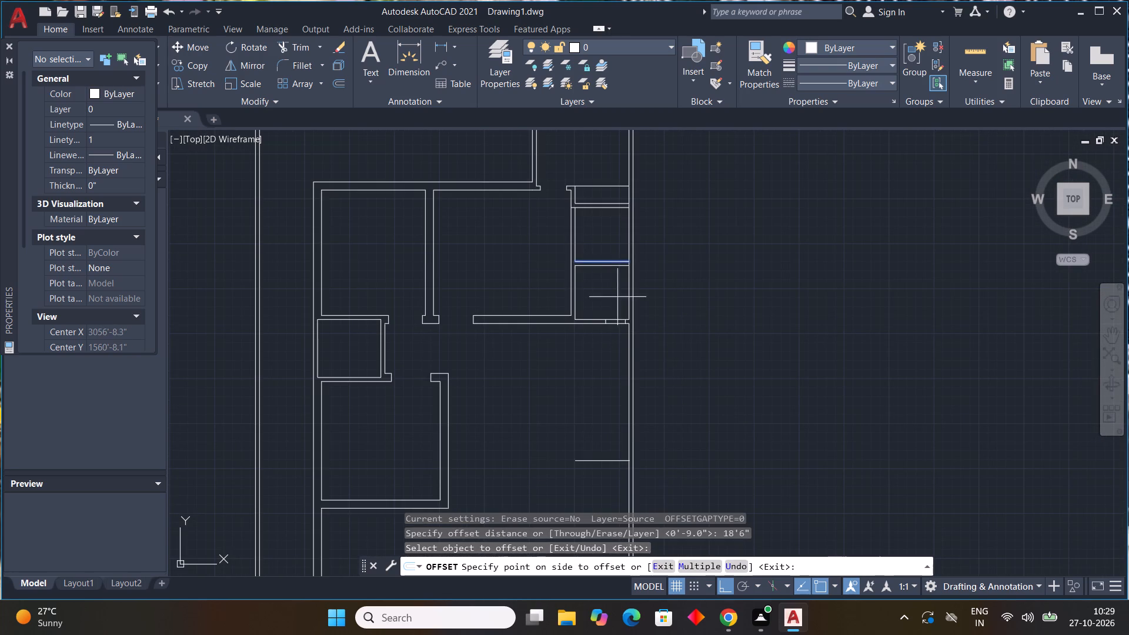
{"action": "scroll", "coordinate": [603, 373], "scroll_direction": "down", "scroll_amount": 1}
{"action": "middle_click_drag", "start_coordinate": [603, 375], "coordinate": [611, 346]}
{"action": "left_click", "coordinate": [613, 363]}
{"action": "key", "text": "Escape"}
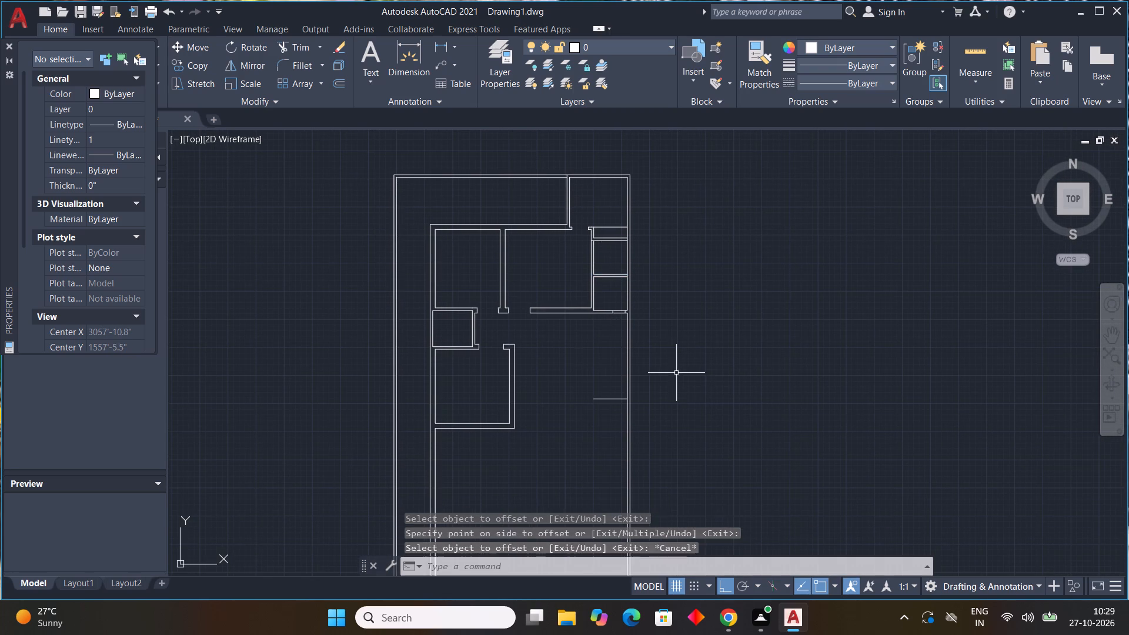
{"action": "key", "text": "Escape"}
{"action": "key", "text": "Escape"}
{"action": "key", "text": "Escape"}
{"action": "key", "text": "Escape"}
{"action": "key", "text": "Escape"}
{"action": "key", "text": "Escape"}
{"action": "key", "text": "Escape"}
{"action": "key", "text": "Escape"}
{"action": "key", "text": "Escape"}
{"action": "key", "text": "Escape"}
{"action": "key", "text": "Escape"}
{"action": "key", "text": "Escape"}
{"action": "key", "text": "Escape"}
{"action": "key", "text": "Escape"}
{"action": "key", "text": "Escape"}
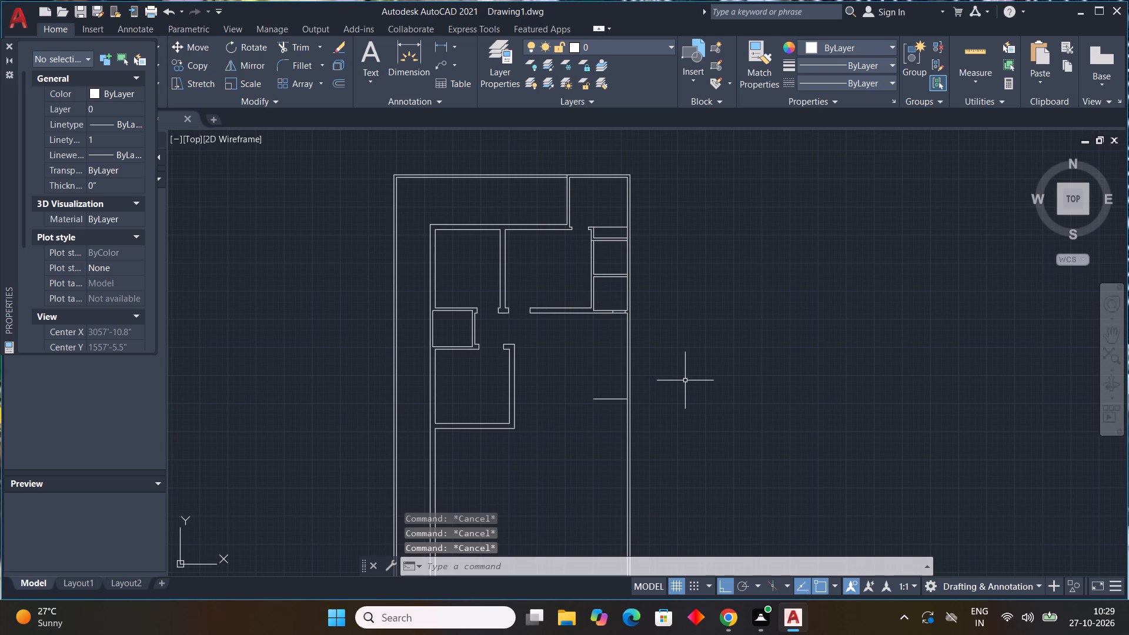
Extend the new short horizontal line leftward to the right wall of the lower left room.
{"action": "key", "text": "e"}
{"action": "type", "text": "x"}
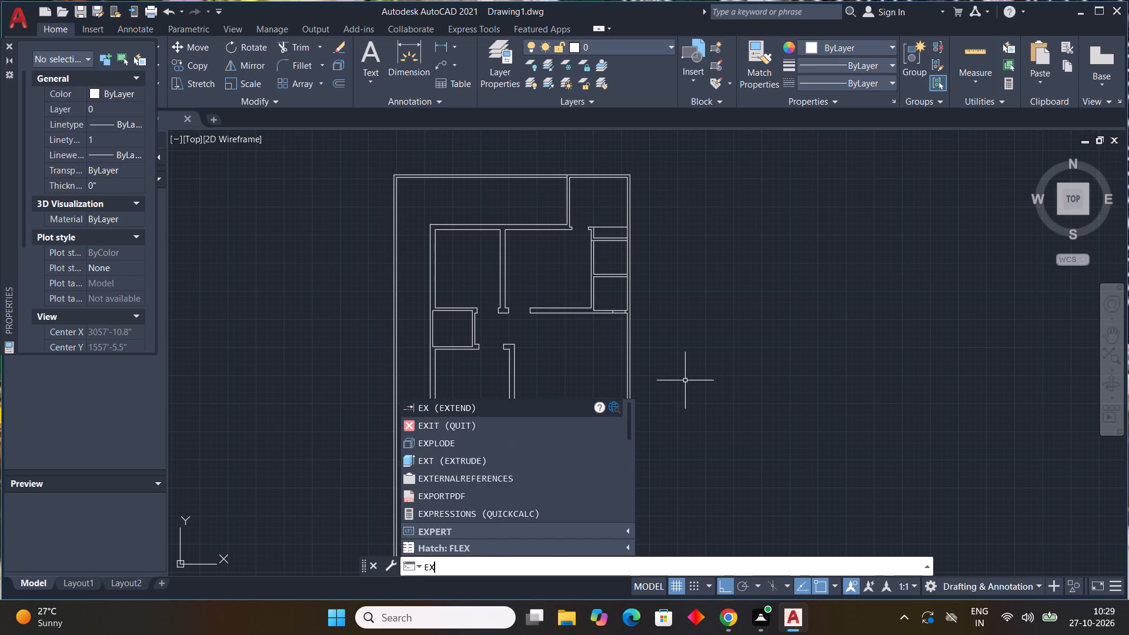
{"action": "key", "text": "space"}
{"action": "left_click", "coordinate": [610, 399]}
{"action": "key", "text": "Escape"}
{"action": "key", "text": "Escape"}
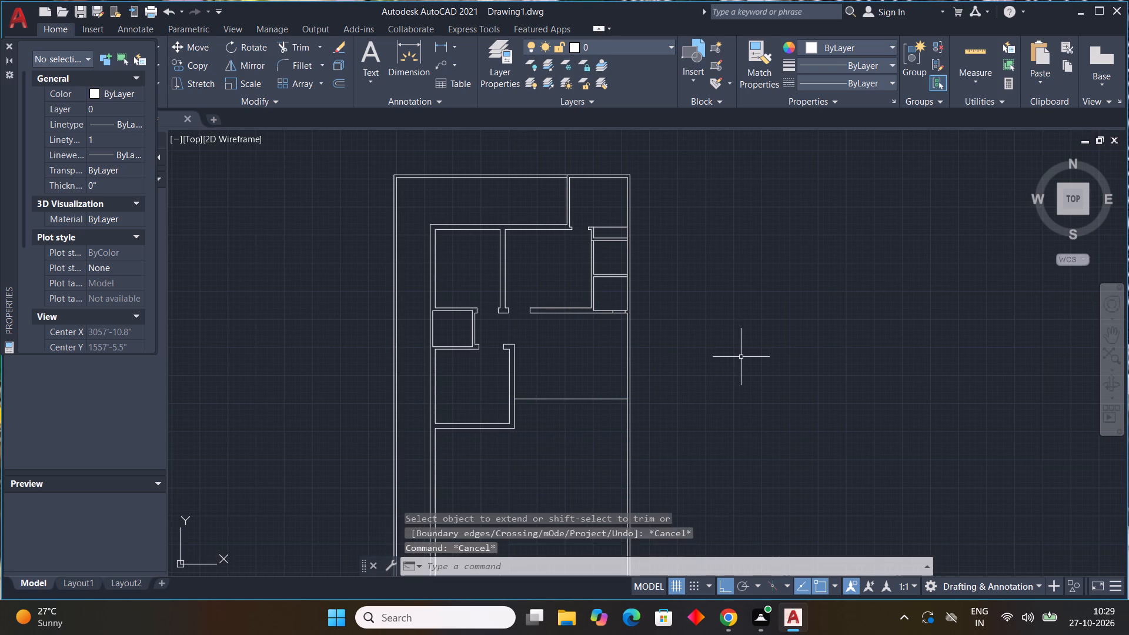
{"action": "key", "text": "Escape"}
{"action": "key", "text": "Escape"}
{"action": "key", "text": "Escape"}
{"action": "key", "text": "Escape"}
Offset the outer line of the lower left room's right wall 5' to the right.
{"action": "type", "text": "off"}
{"action": "key", "text": "space"}
{"action": "type", "text": "5'"}
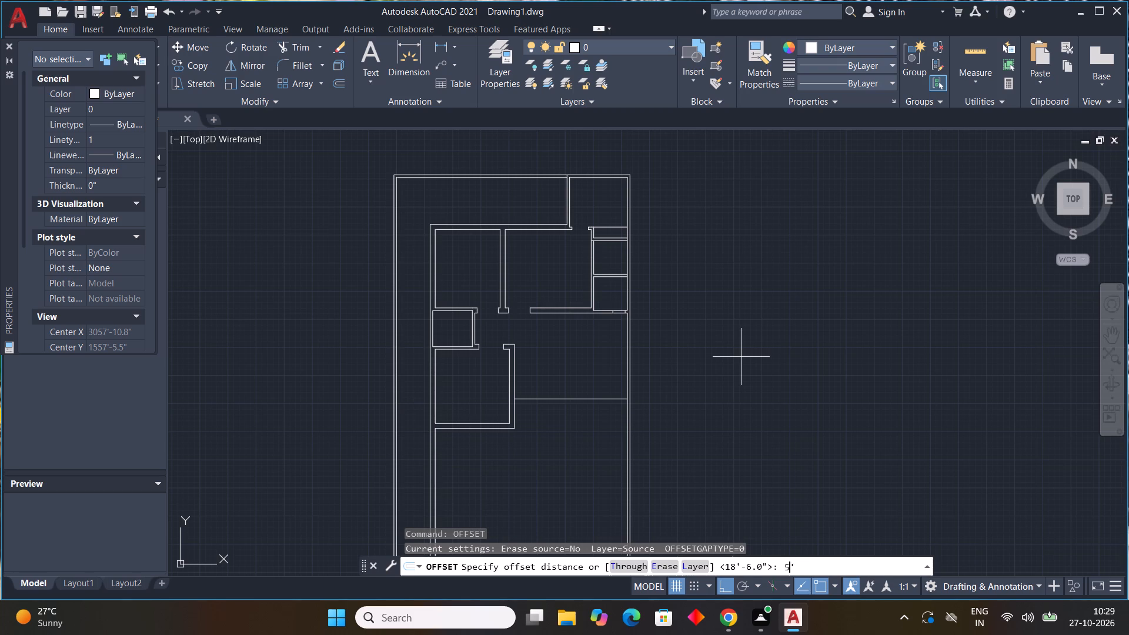
{"action": "key", "text": "Return"}
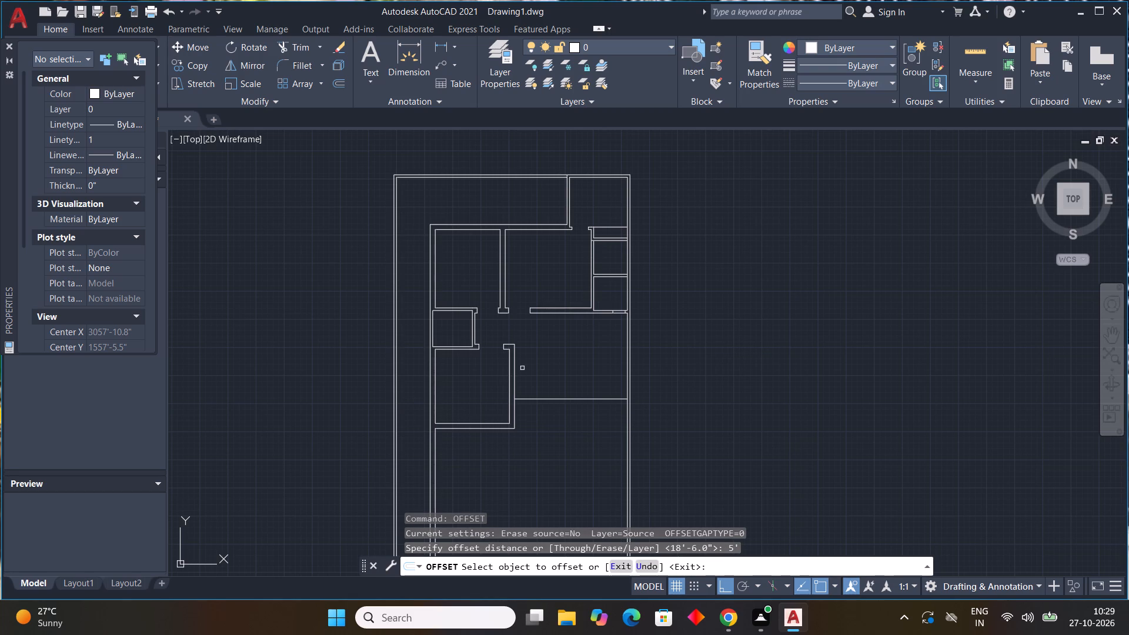
{"action": "left_click_drag", "start_coordinate": [513, 375], "coordinate": [533, 377]}
{"action": "left_click", "coordinate": [560, 377]}
{"action": "key", "text": "Escape"}
{"action": "key", "text": "Escape"}
{"action": "key", "text": "Escape"}
{"action": "key", "text": "Escape"}
{"action": "key", "text": "Escape"}
{"action": "key", "text": "Escape"}
{"action": "key", "text": "Escape"}
{"action": "key", "text": "Escape"}
{"action": "key", "text": "Escape"}
{"action": "key", "text": "Escape"}
{"action": "key", "text": "Escape"}
{"action": "key", "text": "Escape"}
{"action": "key", "text": "Escape"}
{"action": "key", "text": "Escape"}
{"action": "key", "text": "Escape"}
{"action": "key", "text": "Escape"}
{"action": "key", "text": "Escape"}
{"action": "key", "text": "Escape"}
{"action": "key", "text": "Escape"}
{"action": "key", "text": "Escape"}
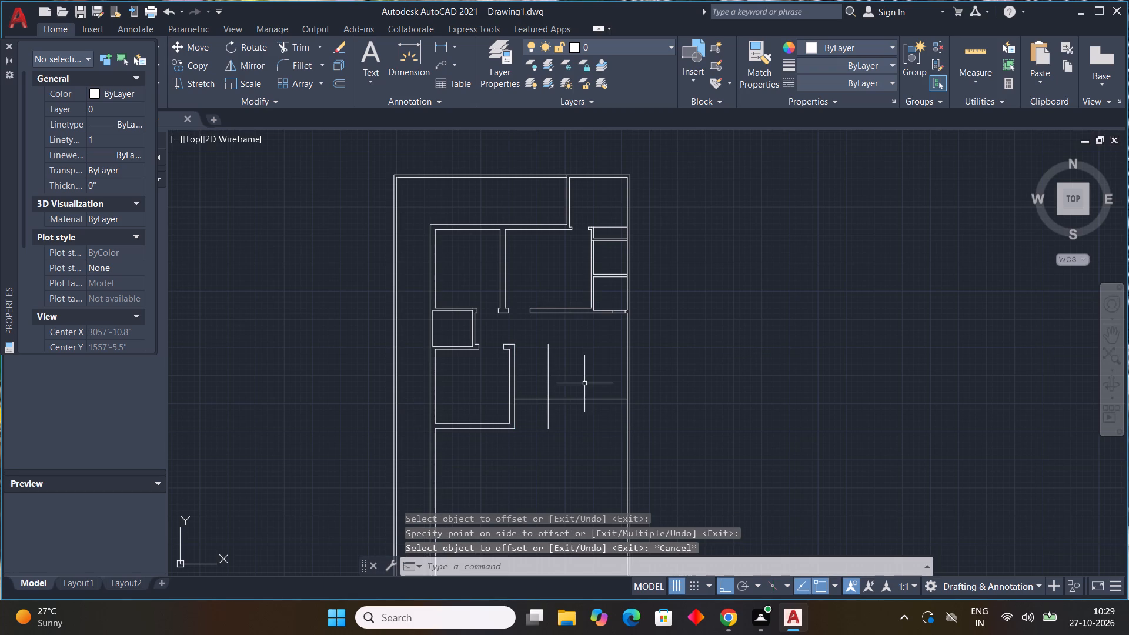
Extend the new vertical line up to the bottom wall of the upper right room.
{"action": "type", "text": "ex"}
{"action": "key", "text": "space"}
{"action": "left_click", "coordinate": [548, 356]}
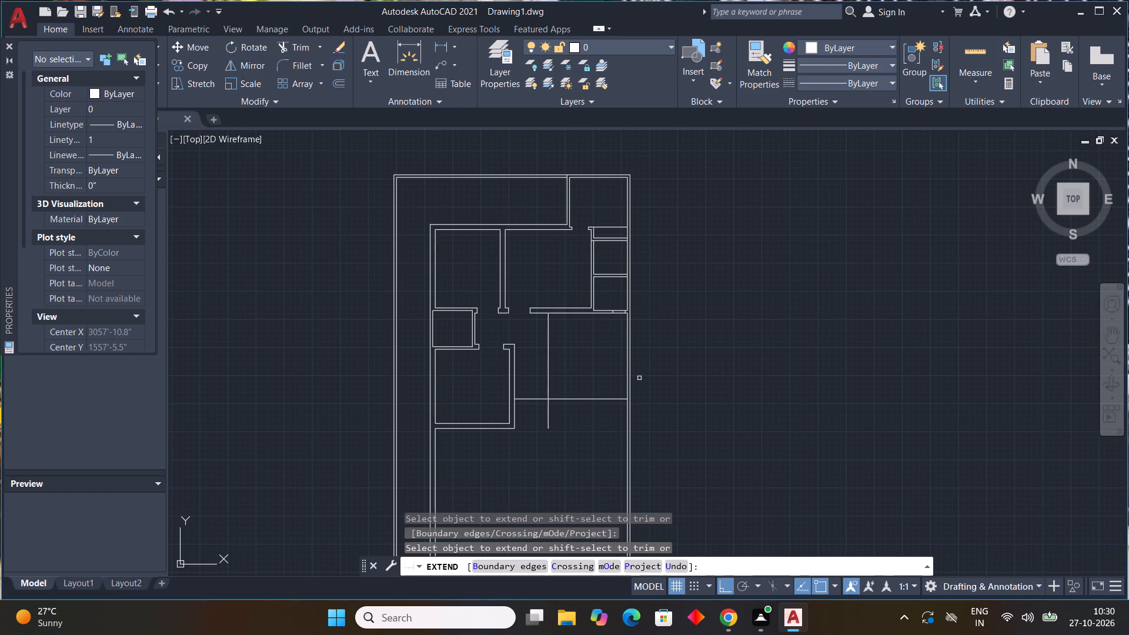
{"action": "key", "text": "Escape"}
{"action": "key", "text": "Escape"}
{"action": "key", "text": "Escape"}
{"action": "key", "text": "Escape"}
{"action": "key", "text": "Escape"}
{"action": "key", "text": "Escape"}
{"action": "key", "text": "Escape"}
{"action": "key", "text": "Escape"}
{"action": "key", "text": "Escape"}
{"action": "key", "text": "Escape"}
{"action": "key", "text": "Escape"}
{"action": "key", "text": "Escape"}
{"action": "key", "text": "Escape"}
{"action": "key", "text": "Escape"}
{"action": "key", "text": "Escape"}
{"action": "key", "text": "Escape"}
{"action": "key", "text": "Escape"}
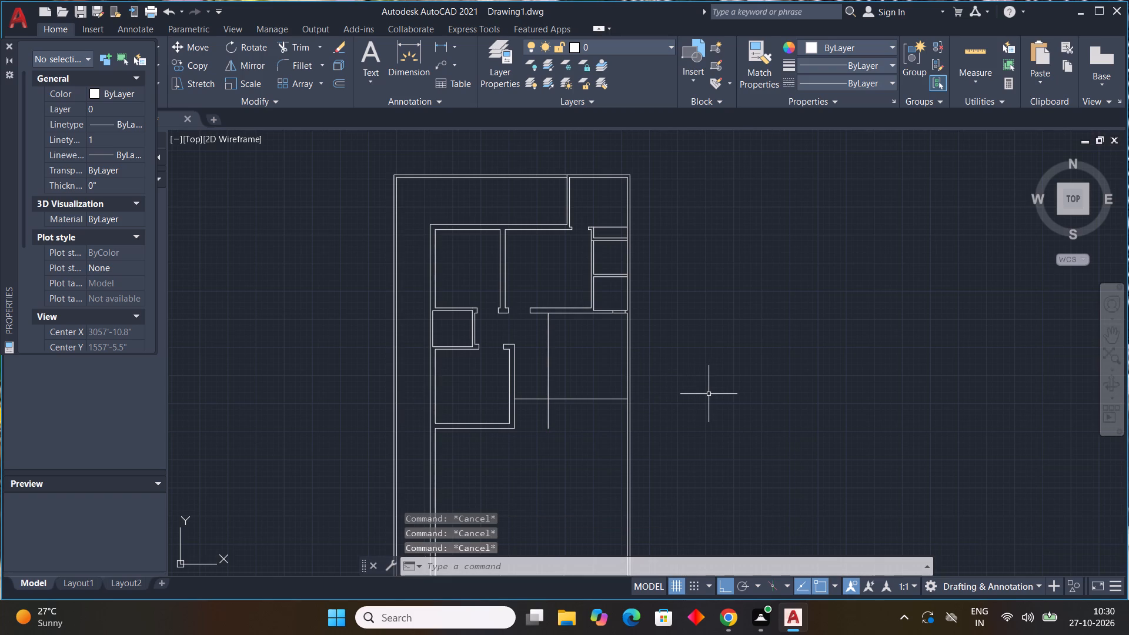
Offset the new horizontal line 9" upward and the new vertical line 9" to the right to form wall thicknesses.
{"action": "type", "text": "off"}
{"action": "key", "text": "space"}
{"action": "key", "text": "9"}
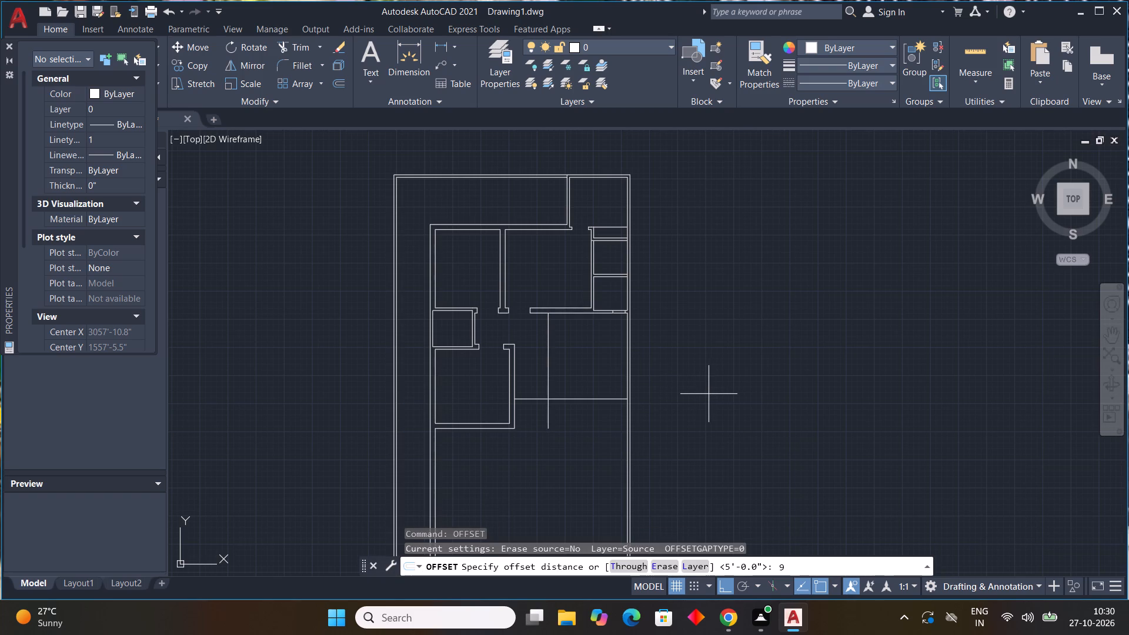
{"action": "key", "text": "shift+quotedbl"}
{"action": "key", "text": "Return"}
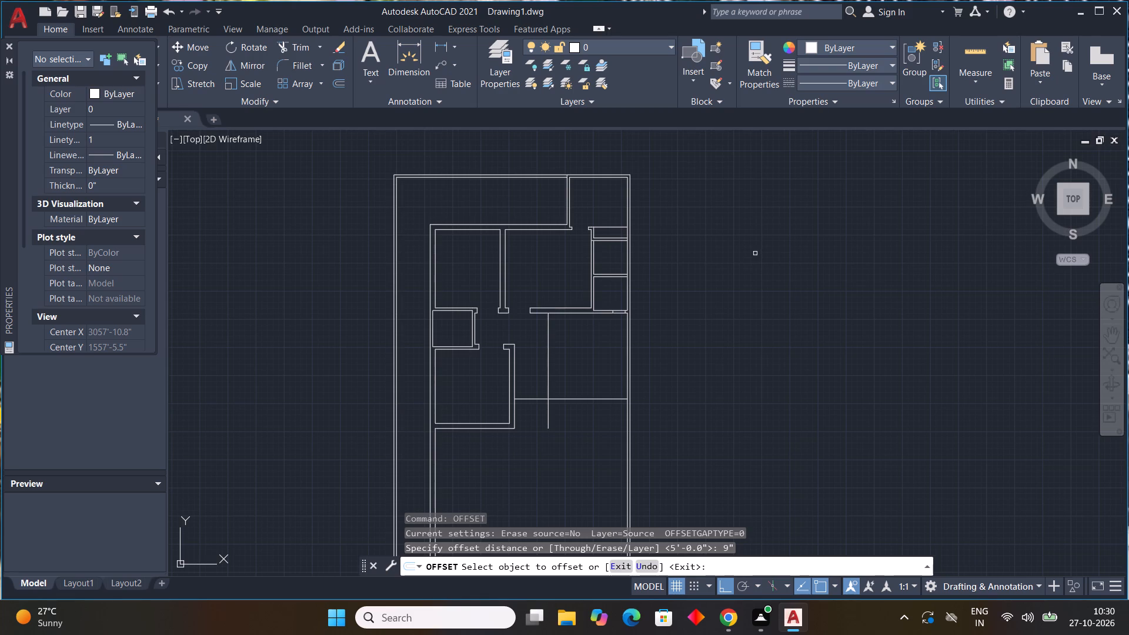
{"action": "left_click_drag", "start_coordinate": [603, 399], "coordinate": [603, 389]}
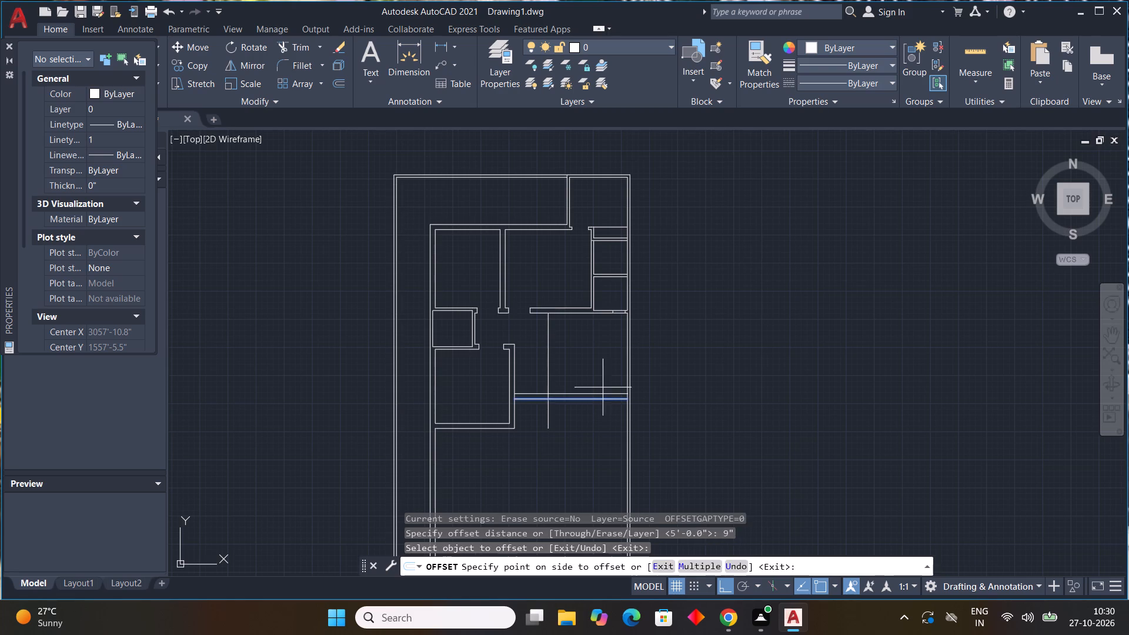
{"action": "left_click", "coordinate": [602, 375]}
{"action": "left_click", "coordinate": [547, 412]}
{"action": "left_click", "coordinate": [558, 410]}
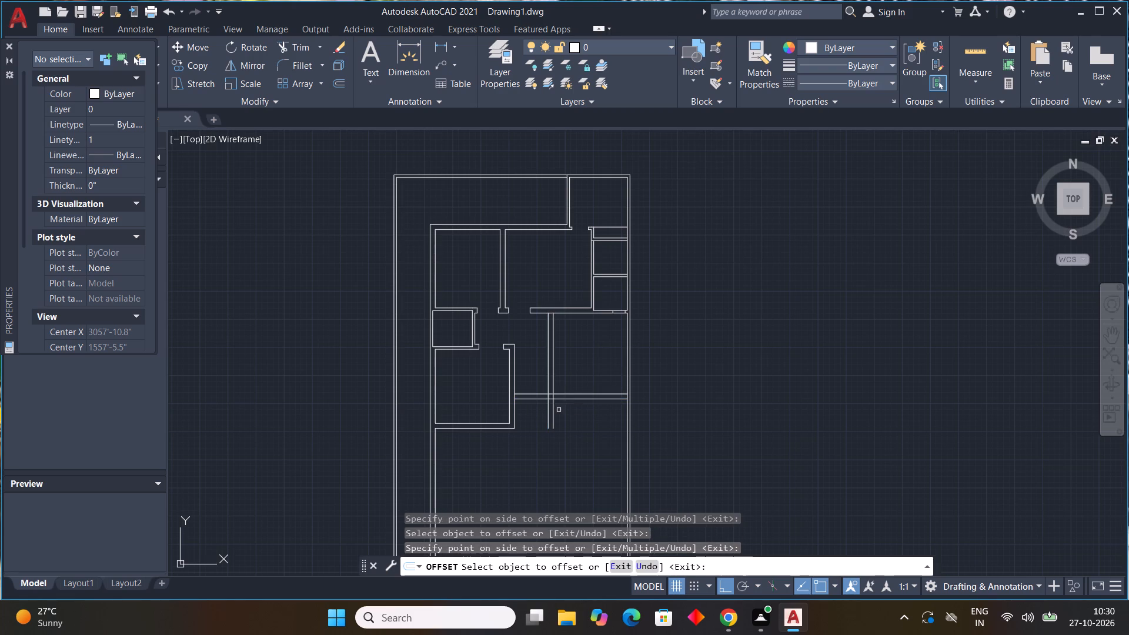
{"action": "key", "text": "Escape"}
{"action": "key", "text": "Escape"}
{"action": "key", "text": "Escape"}
{"action": "key", "text": "Escape"}
{"action": "key", "text": "Escape"}
{"action": "key", "text": "Escape"}
{"action": "key", "text": "Escape"}
{"action": "key", "text": "Escape"}
{"action": "key", "text": "Escape"}
{"action": "key", "text": "Escape"}
{"action": "key", "text": "Escape"}
{"action": "key", "text": "Escape"}
{"action": "key", "text": "Escape"}
{"action": "key", "text": "Escape"}
{"action": "key", "text": "Escape"}
{"action": "key", "text": "Escape"}
{"action": "key", "text": "Escape"}
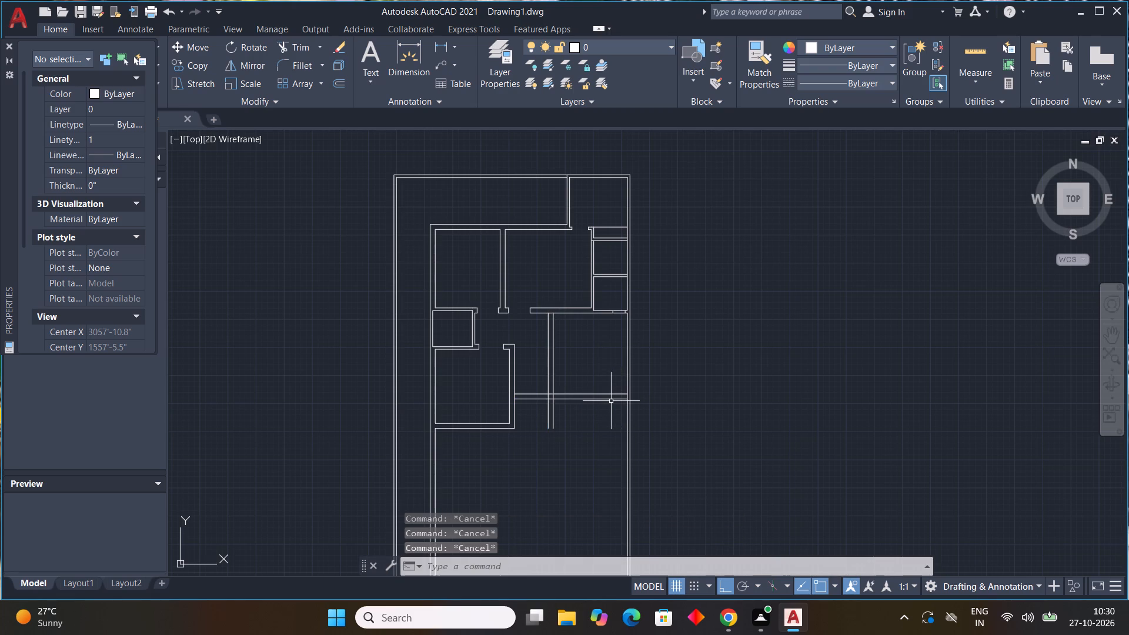
Trim the overlapping wall lines of the new room below the upper right room to form a clean lower left corner.
{"action": "type", "text": "tr"}
{"action": "key", "text": "space"}
{"action": "left_click_drag", "start_coordinate": [529, 387], "coordinate": [533, 406]}
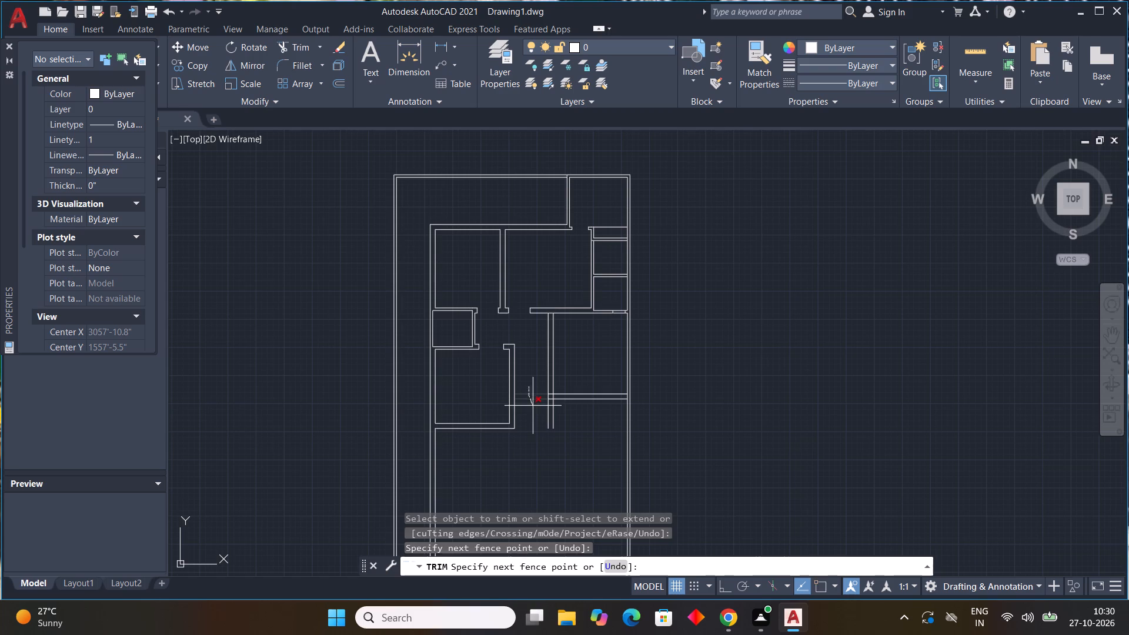
{"action": "left_click_drag", "start_coordinate": [533, 406], "coordinate": [533, 406]}
{"action": "left_click_drag", "start_coordinate": [544, 409], "coordinate": [563, 406]}
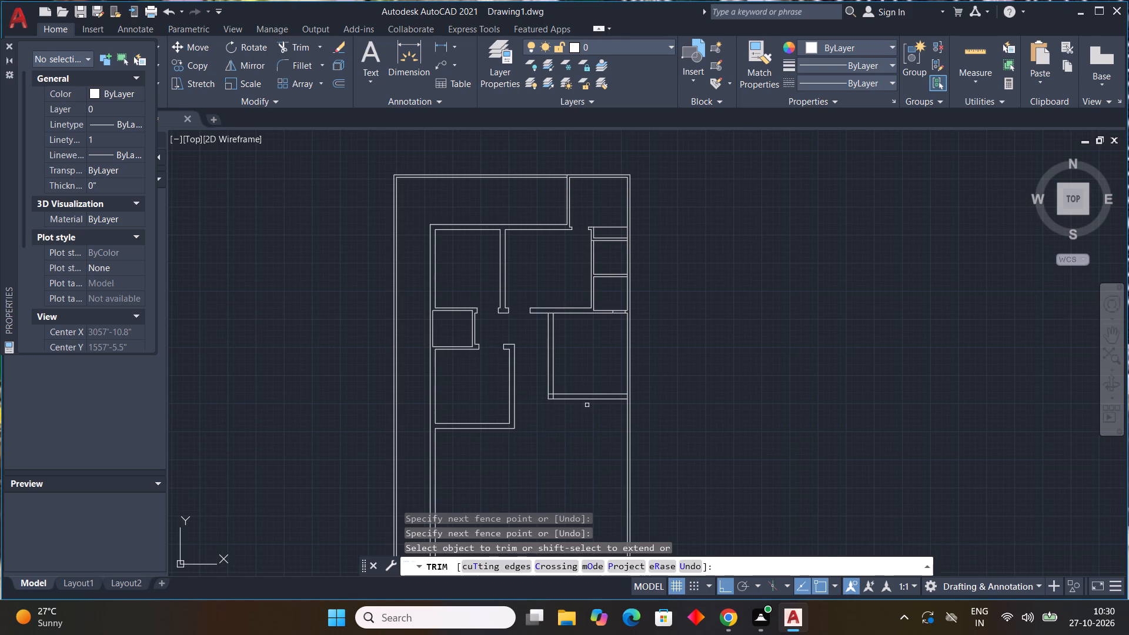
{"action": "middle_click_drag", "start_coordinate": [587, 407], "coordinate": [580, 425]}
{"action": "scroll", "coordinate": [552, 417], "scroll_direction": "up", "scroll_amount": 3}
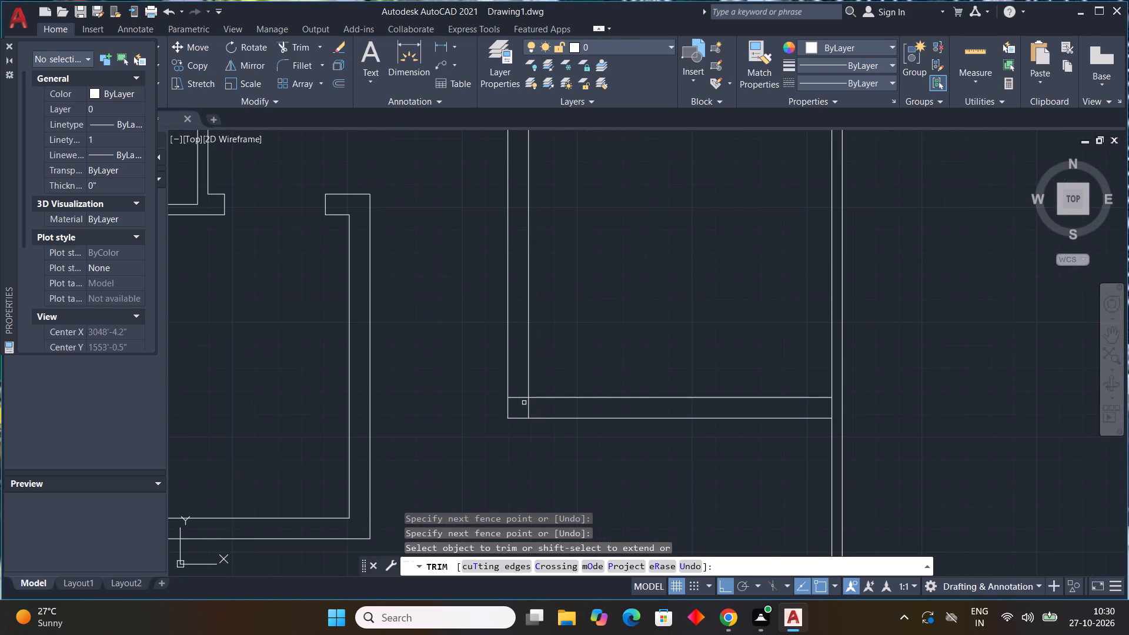
{"action": "left_click_drag", "start_coordinate": [515, 394], "coordinate": [539, 408]}
{"action": "key", "text": "Escape"}
{"action": "key", "text": "Escape"}
{"action": "key", "text": "Escape"}
{"action": "key", "text": "Escape"}
{"action": "key", "text": "Escape"}
{"action": "key", "text": "Escape"}
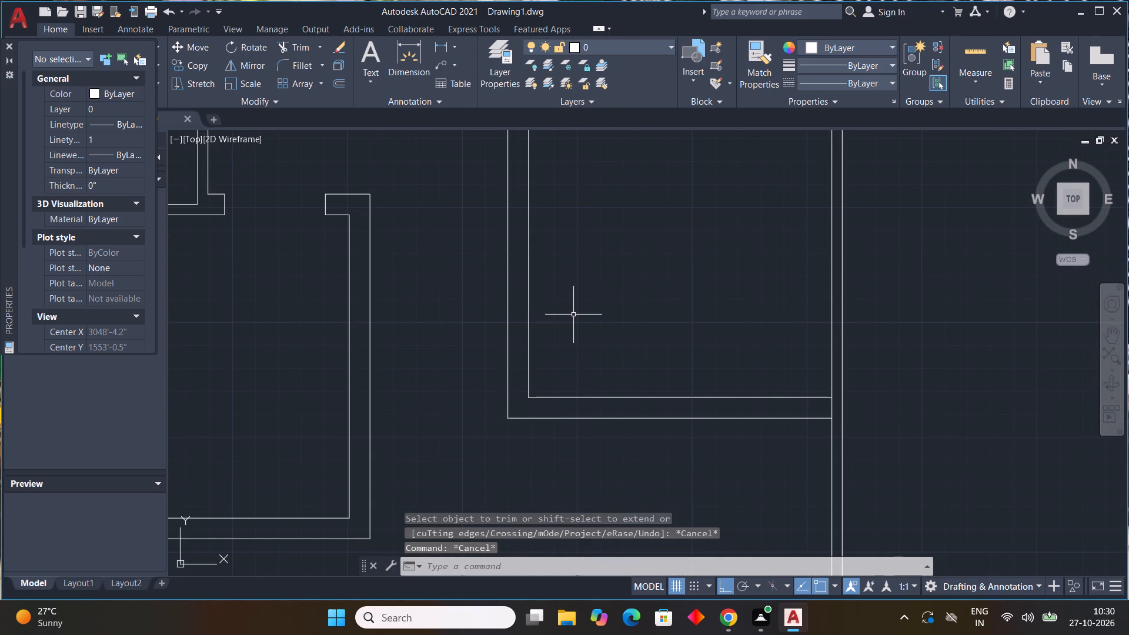
Draw a short jamb line across the new room's left wall just below its top wall.
{"action": "middle_click_drag", "start_coordinate": [584, 296], "coordinate": [596, 376]}
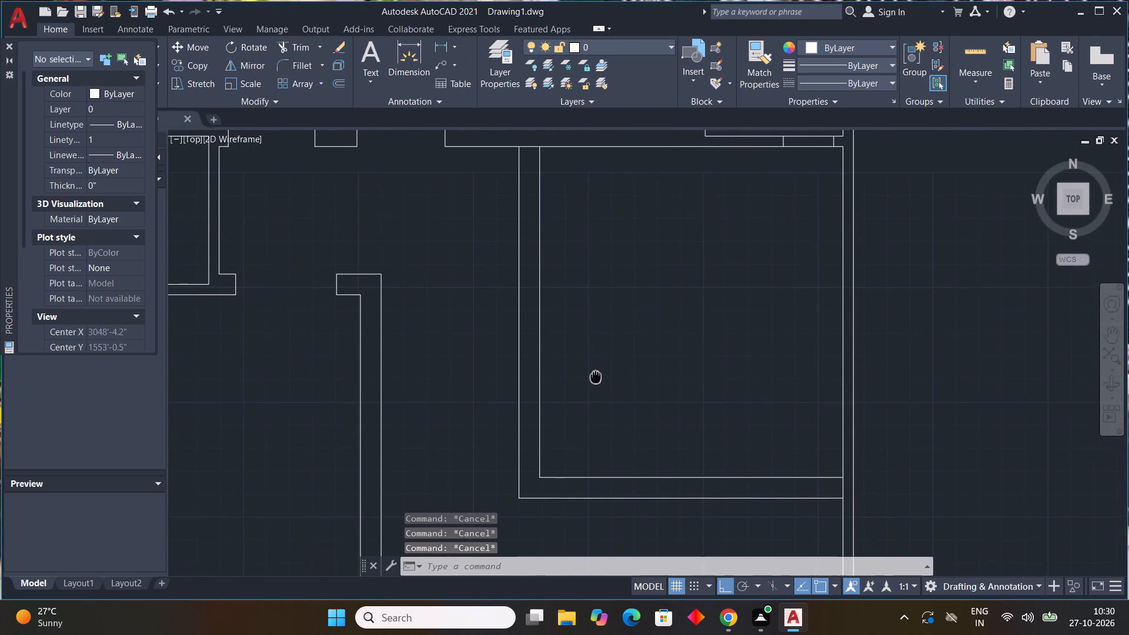
{"action": "scroll", "coordinate": [596, 376], "scroll_direction": "down", "scroll_amount": 1}
{"action": "middle_click_drag", "start_coordinate": [596, 376], "coordinate": [606, 408]}
{"action": "key", "text": "l"}
{"action": "key", "text": "space"}
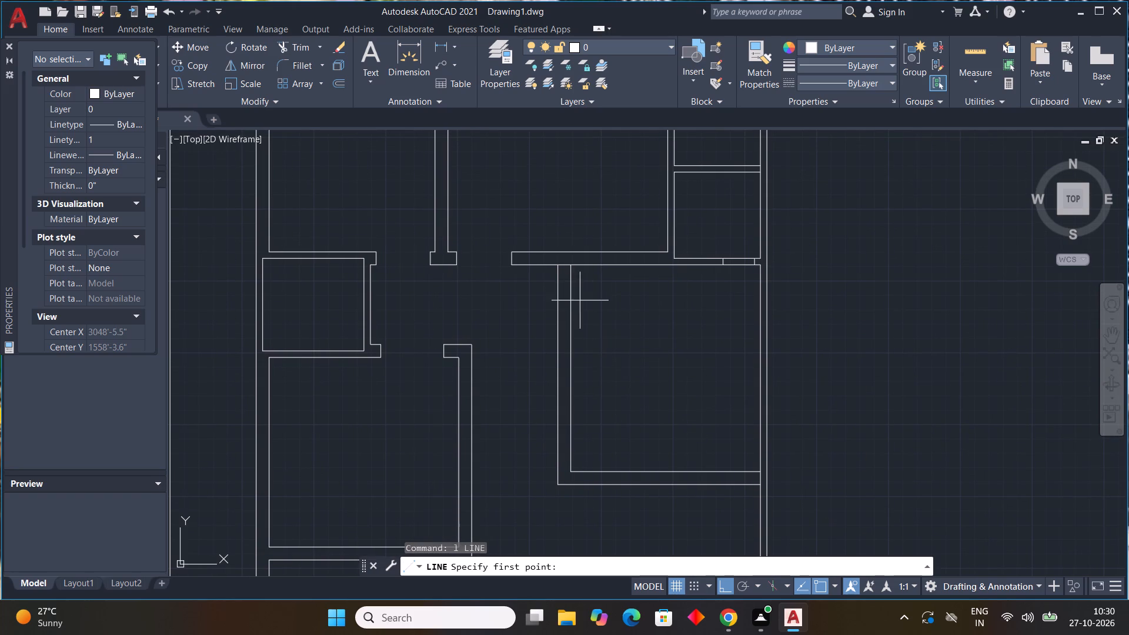
{"action": "scroll", "coordinate": [571, 282], "scroll_direction": "up", "scroll_amount": 3}
{"action": "left_click", "coordinate": [562, 244]}
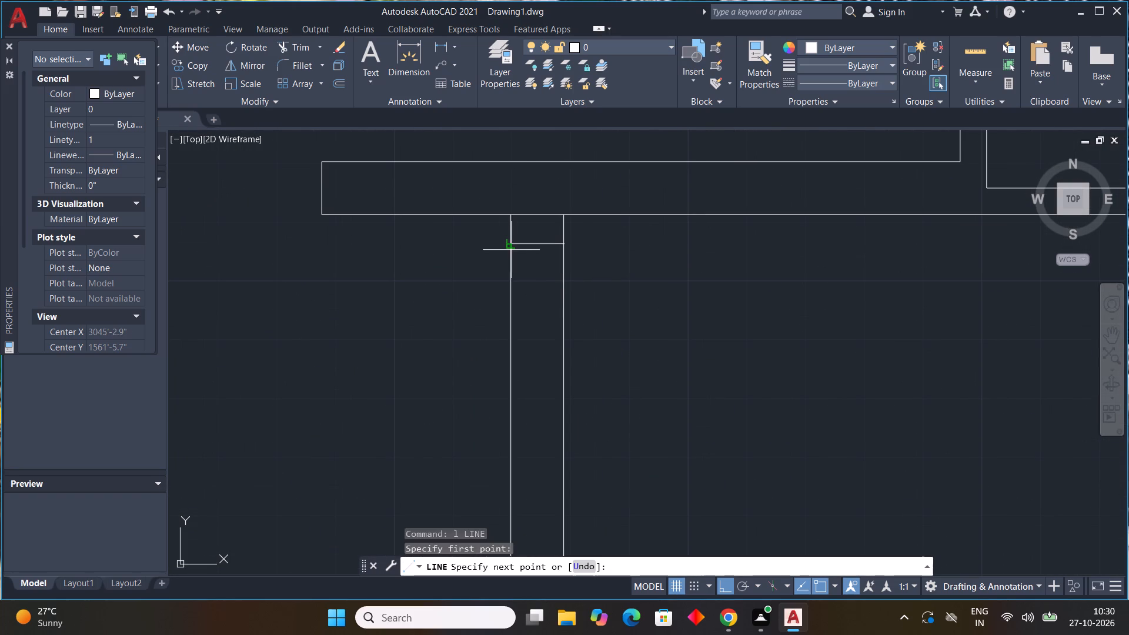
{"action": "left_click_drag", "start_coordinate": [512, 250], "coordinate": [520, 248]}
{"action": "key", "text": "Escape"}
Draw a second jamb line across the new room's left wall, lower down, to mark the other side of the door opening.
{"action": "key", "text": "l"}
{"action": "key", "text": "space"}
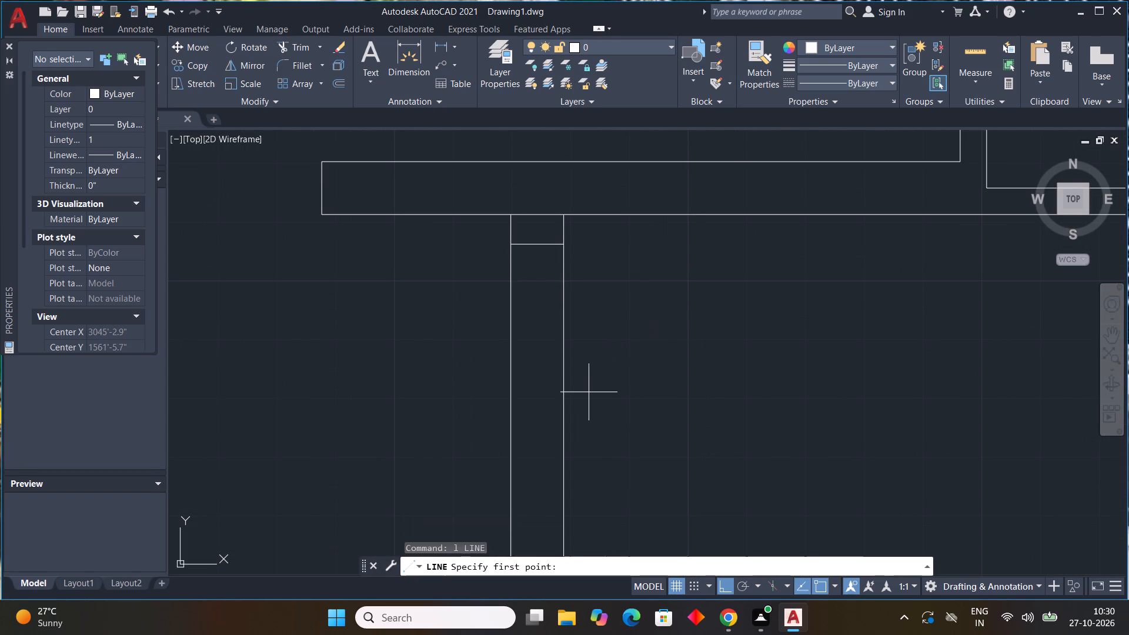
{"action": "scroll", "coordinate": [589, 396], "scroll_direction": "down", "scroll_amount": 1}
{"action": "middle_click_drag", "start_coordinate": [589, 396], "coordinate": [612, 328]}
{"action": "scroll", "coordinate": [591, 368], "scroll_direction": "down", "scroll_amount": 4}
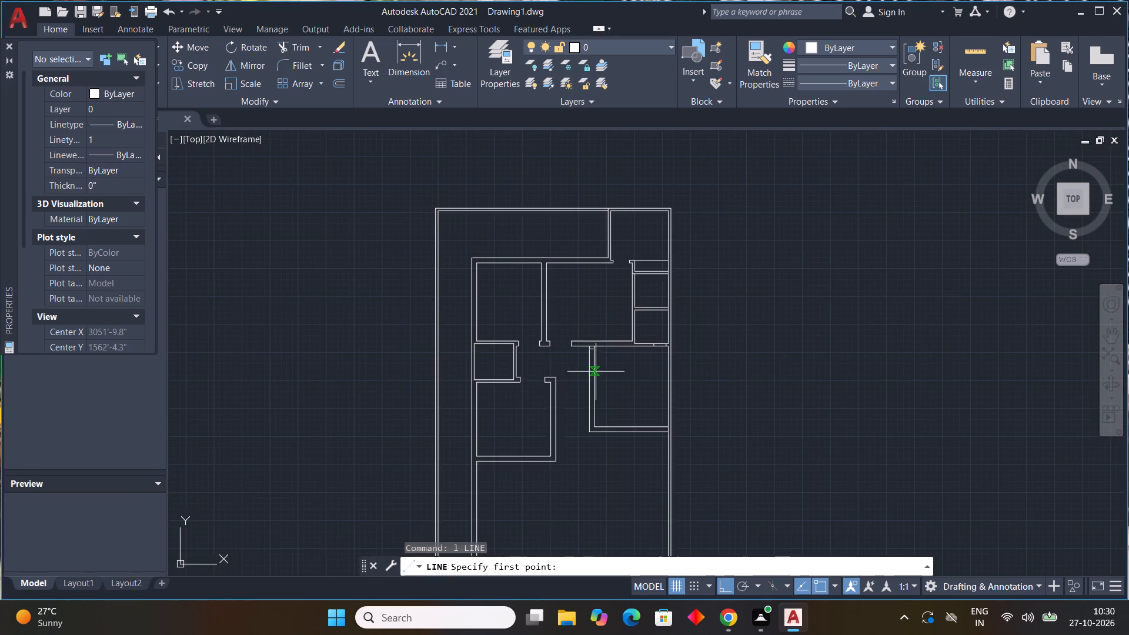
{"action": "scroll", "coordinate": [597, 373], "scroll_direction": "up", "scroll_amount": 3}
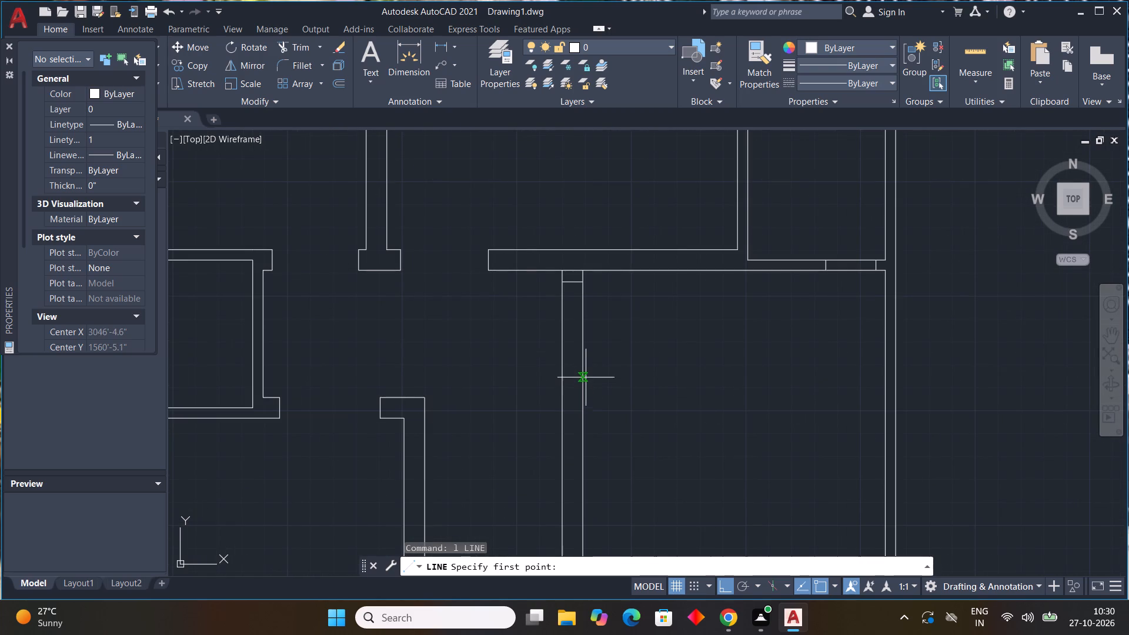
{"action": "left_click_drag", "start_coordinate": [586, 371], "coordinate": [579, 375]}
{"action": "left_click", "coordinate": [562, 372]}
{"action": "key", "text": "Escape"}
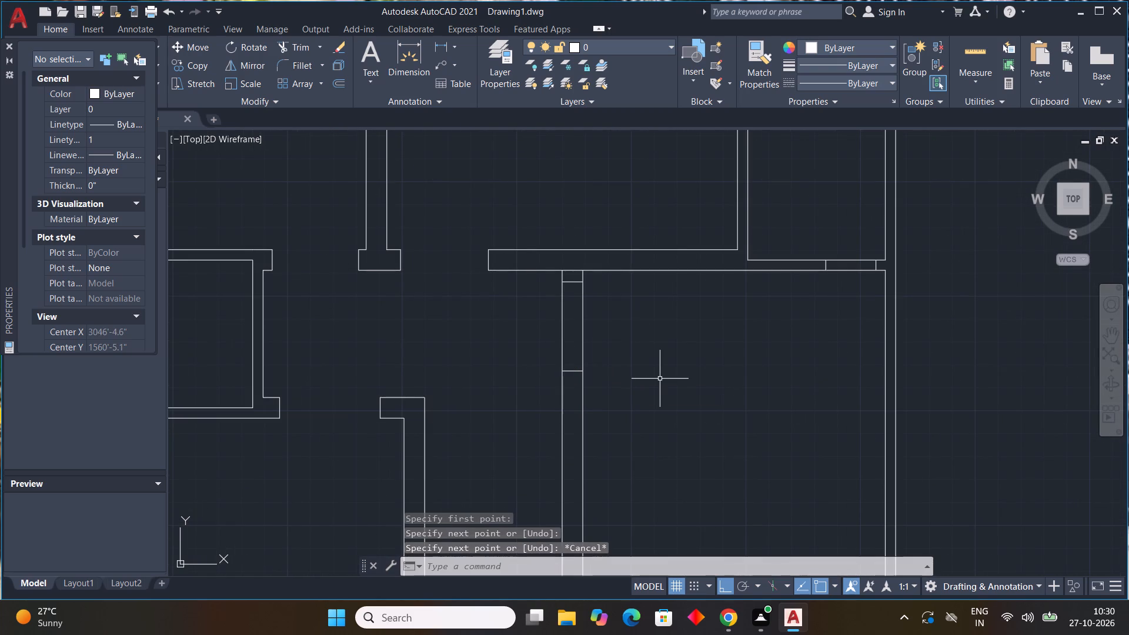
Trim the left wall lines between the two jambs and the line closing off the short stub at the top wall.
{"action": "type", "text": "tr"}
{"action": "key", "text": "space"}
{"action": "left_click_drag", "start_coordinate": [527, 329], "coordinate": [620, 320]}
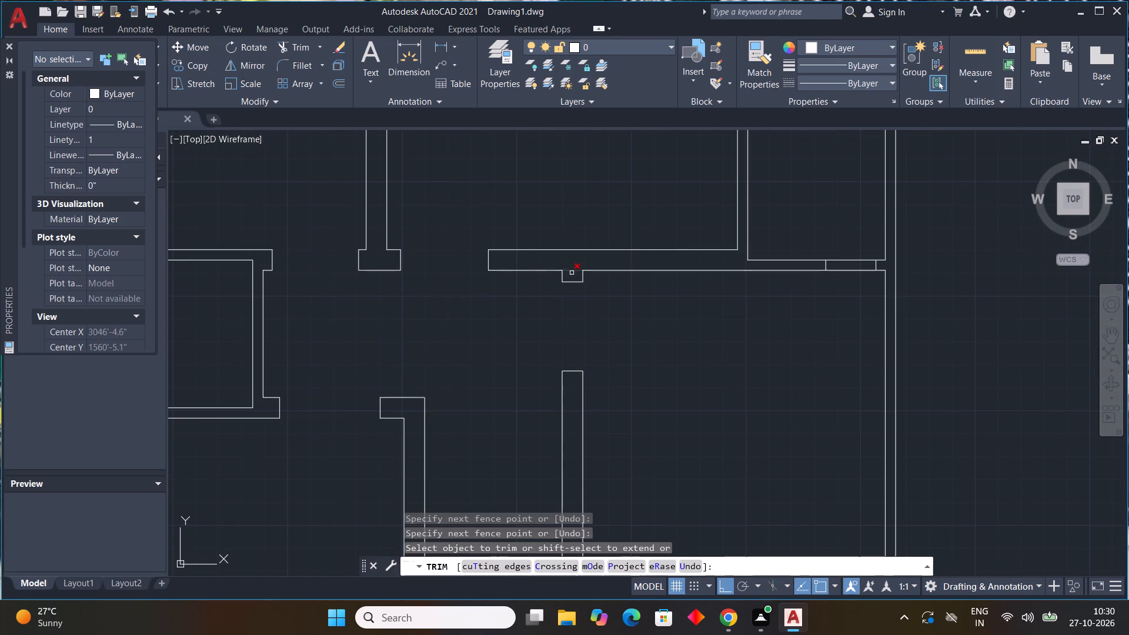
{"action": "left_click", "coordinate": [572, 271]}
Trim both wall lines between the jamb marks near the right end of the new room's top wall to open a doorway.
{"action": "left_click_drag", "start_coordinate": [844, 239], "coordinate": [844, 301]}
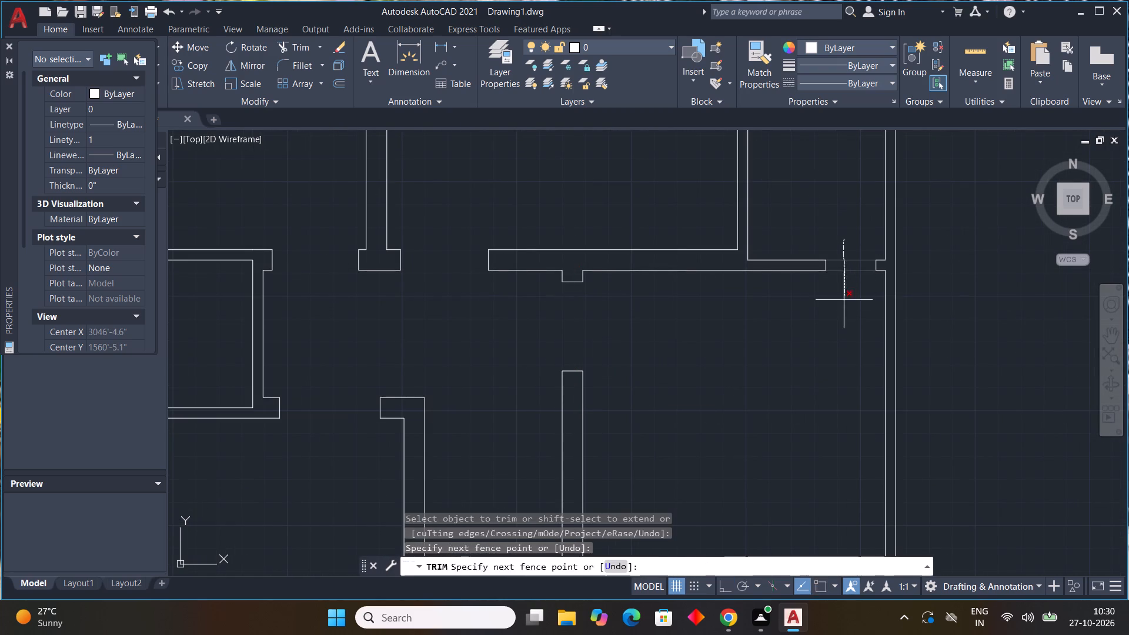
{"action": "left_click_drag", "start_coordinate": [844, 301], "coordinate": [844, 303]}
{"action": "scroll", "coordinate": [831, 332], "scroll_direction": "down", "scroll_amount": 5}
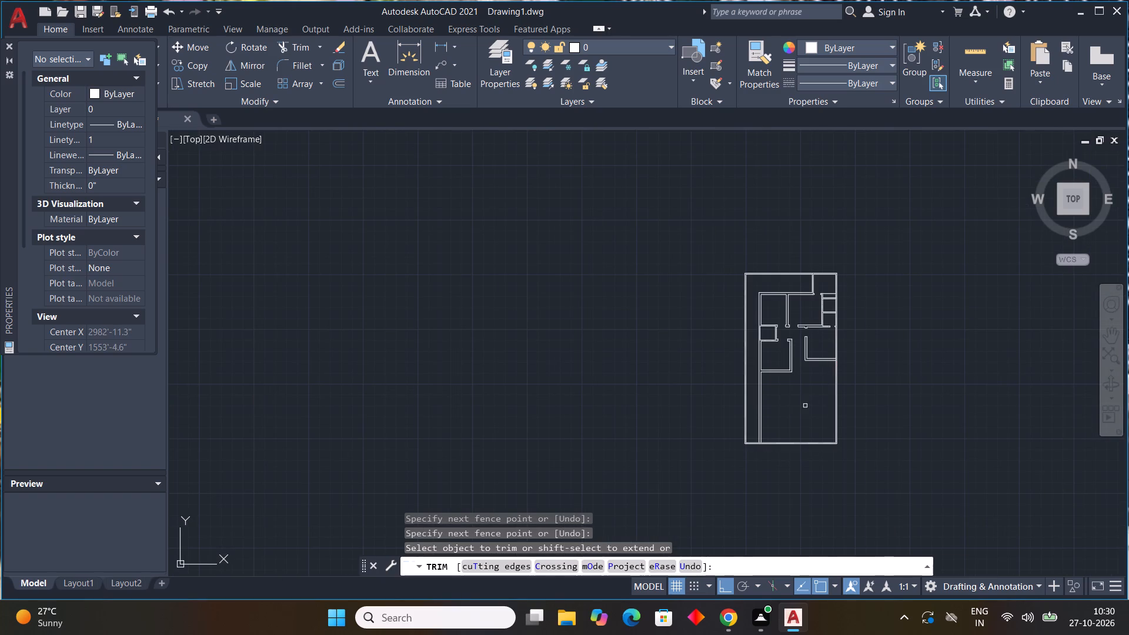
{"action": "middle_click_drag", "start_coordinate": [796, 412], "coordinate": [717, 435]}
{"action": "scroll", "coordinate": [749, 349], "scroll_direction": "up", "scroll_amount": 3}
{"action": "middle_click_drag", "start_coordinate": [750, 395], "coordinate": [697, 329]}
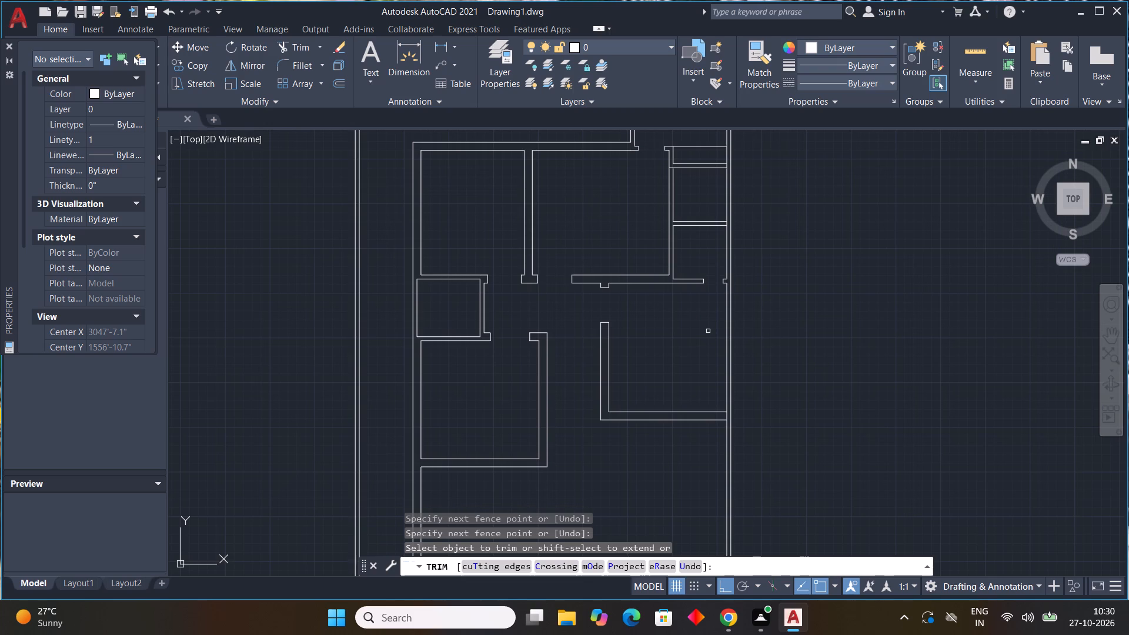
{"action": "type", "text": "off"}
{"action": "key", "text": "space"}
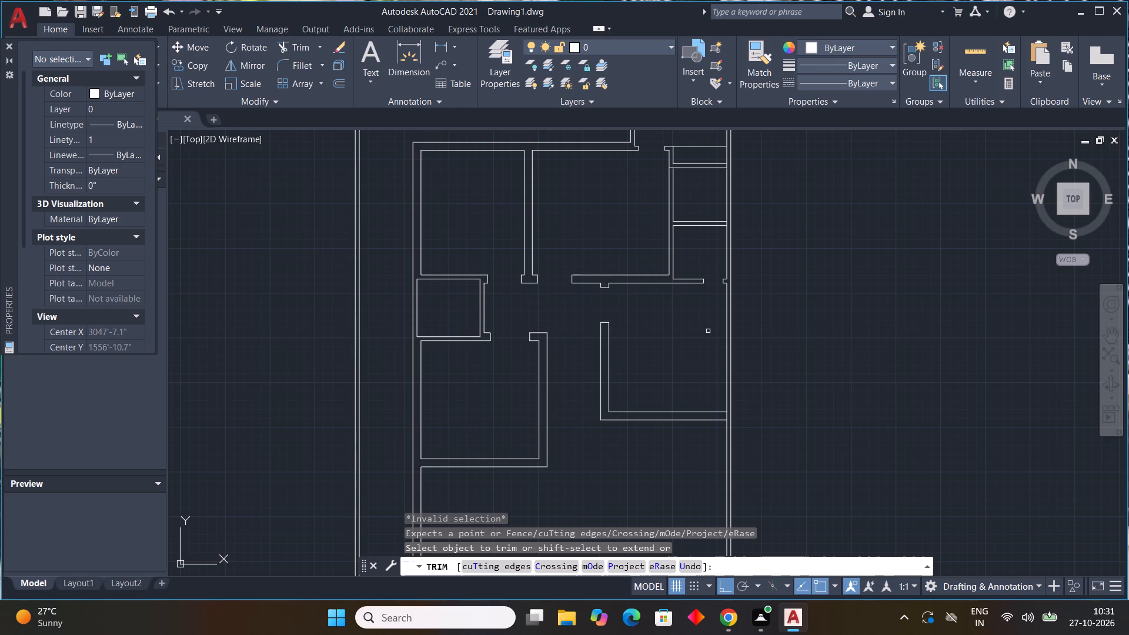
{"action": "key", "text": "Escape"}
{"action": "key", "text": "Escape"}
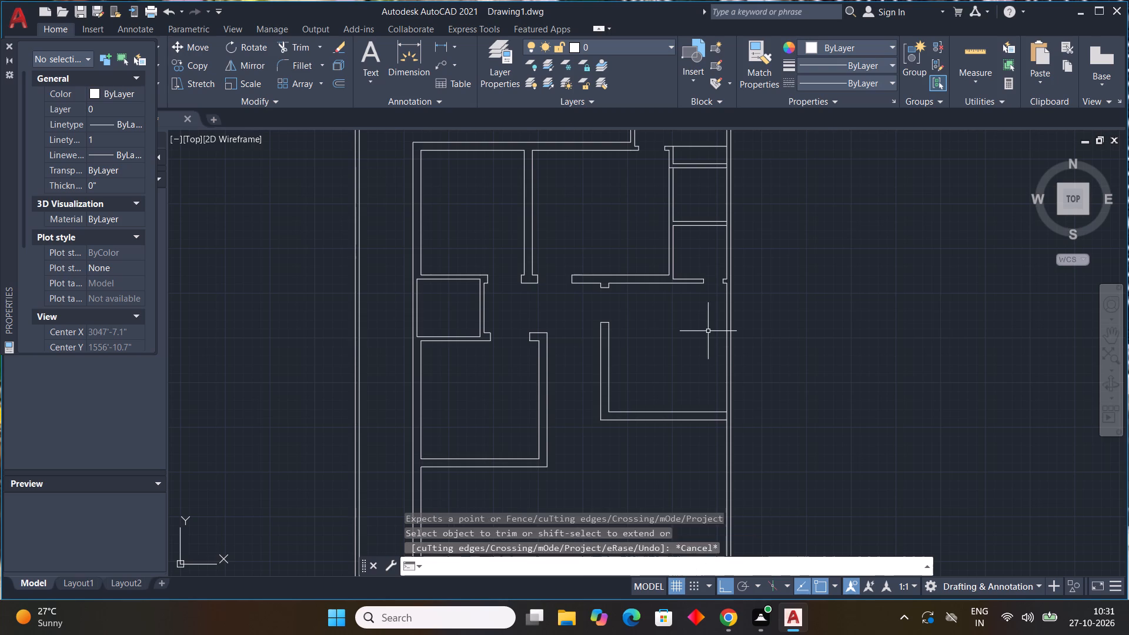
{"action": "key", "text": "Escape"}
{"action": "key", "text": "Escape"}
Offset the outer line of the new room's bottom wall 8'3" downward.
{"action": "type", "text": "off"}
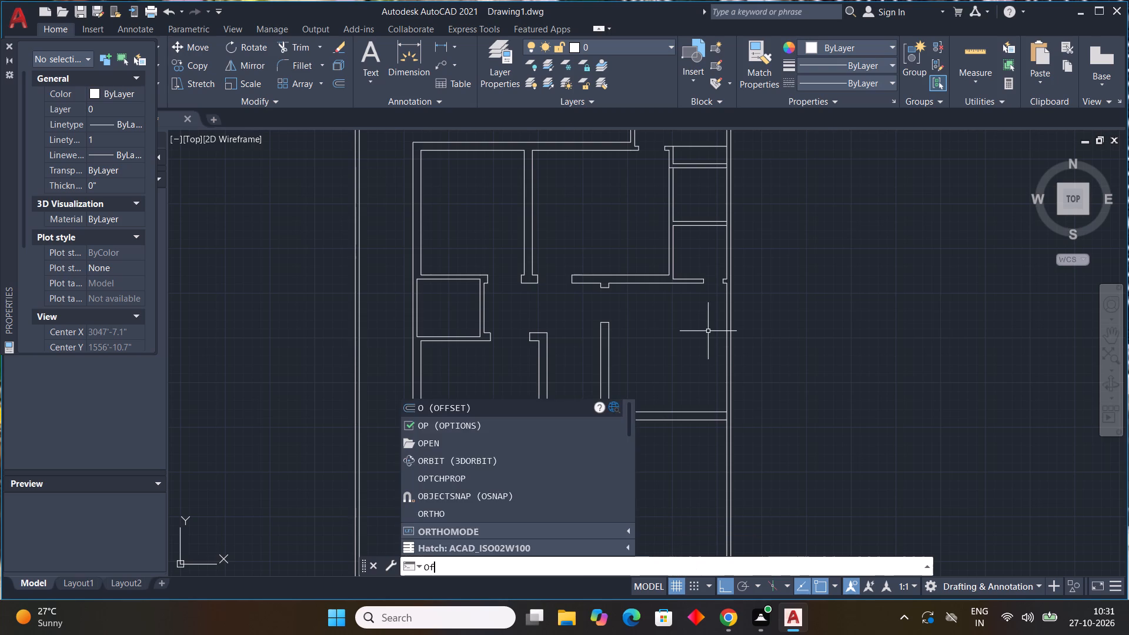
{"action": "key", "text": "space"}
{"action": "type", "text": "8'"}
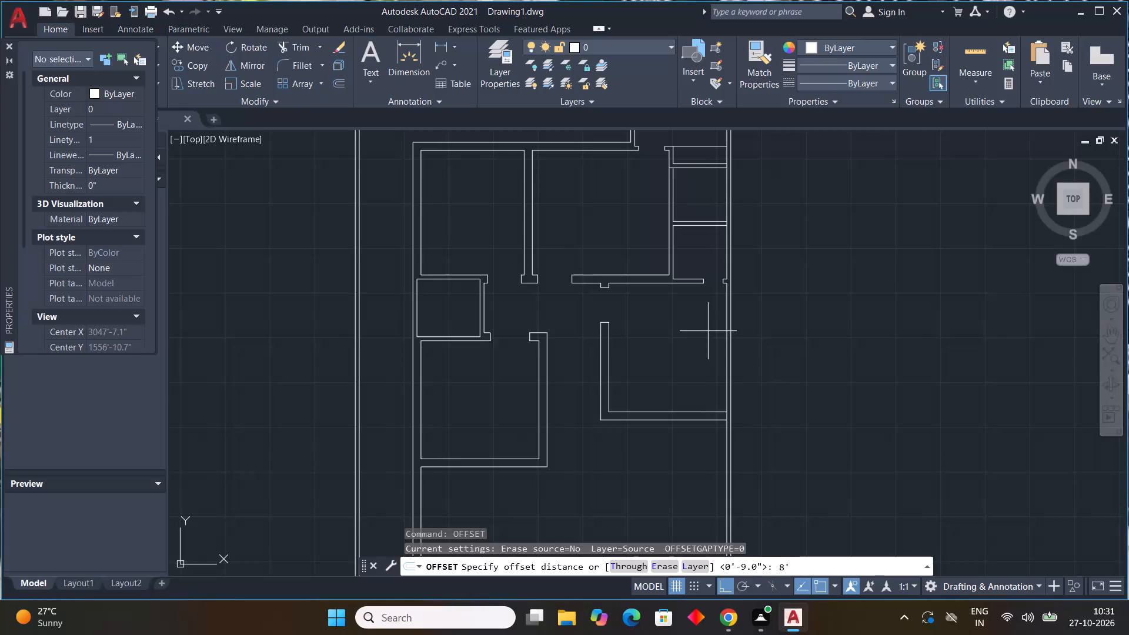
{"action": "key", "text": "3"}
{"action": "key", "text": "shift+quotedbl"}
{"action": "key", "text": "Return"}
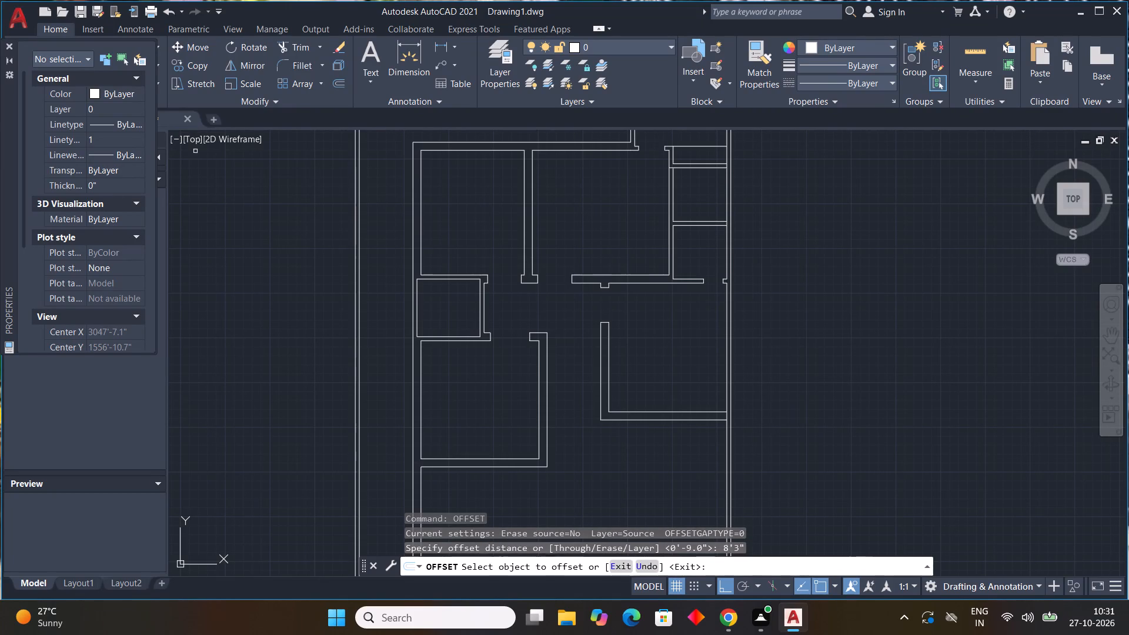
{"action": "scroll", "coordinate": [716, 440], "scroll_direction": "down", "scroll_amount": 1}
{"action": "middle_click_drag", "start_coordinate": [715, 444], "coordinate": [580, 345]}
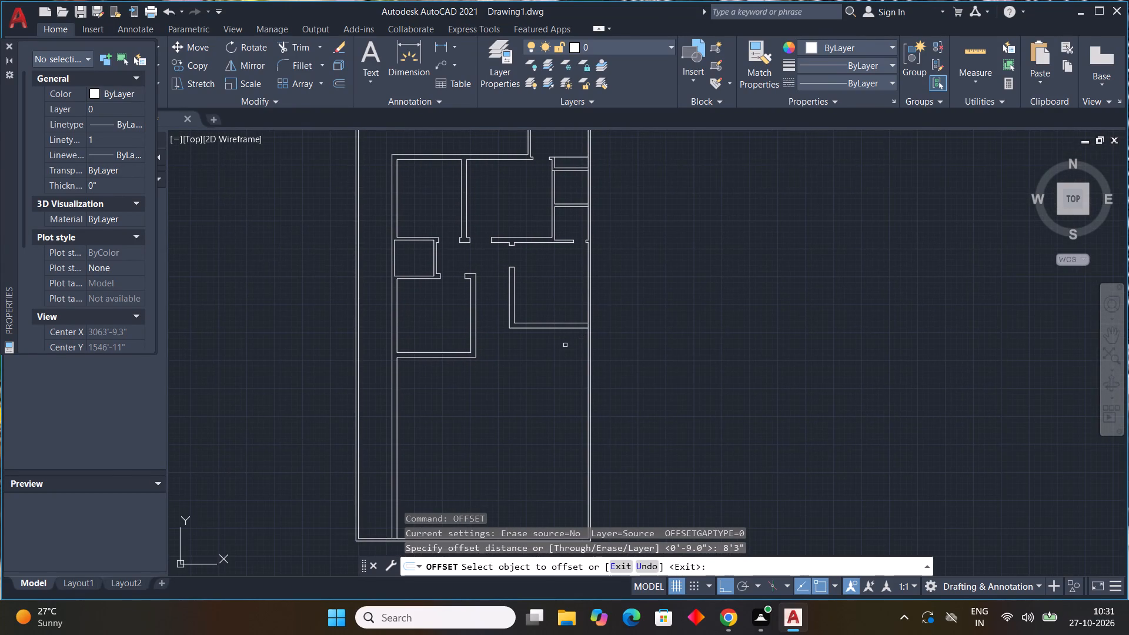
{"action": "left_click", "coordinate": [551, 328]}
{"action": "left_click", "coordinate": [556, 369]}
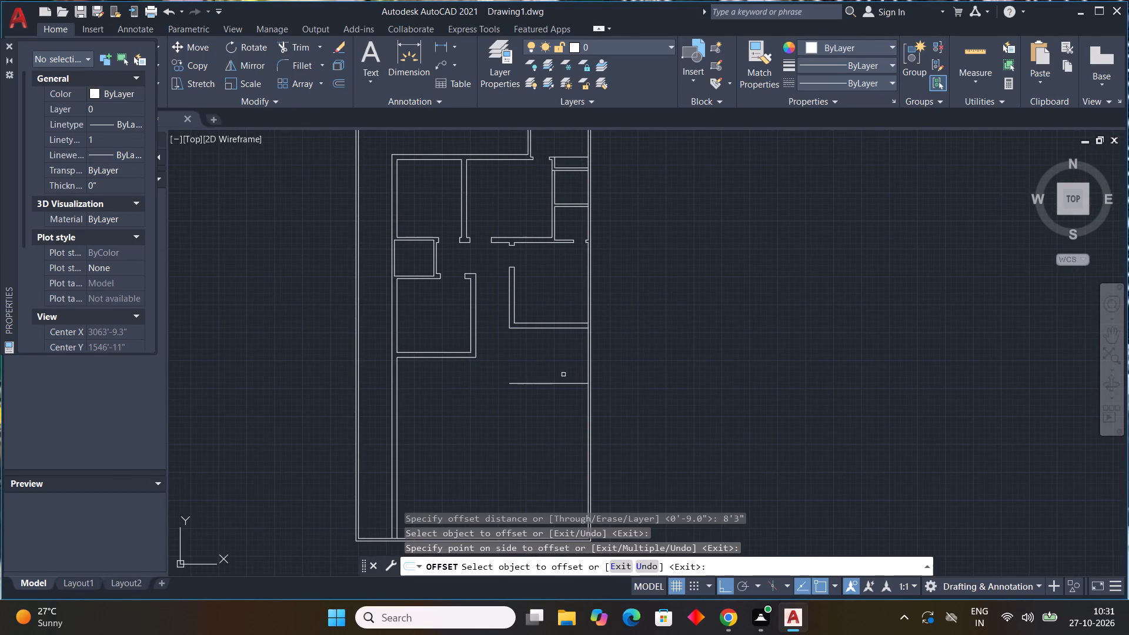
{"action": "key", "text": "Escape"}
{"action": "key", "text": "Escape"}
{"action": "key", "text": "Escape"}
{"action": "key", "text": "Escape"}
{"action": "key", "text": "Escape"}
{"action": "key", "text": "Escape"}
{"action": "key", "text": "Escape"}
{"action": "key", "text": "Escape"}
{"action": "key", "text": "Escape"}
{"action": "key", "text": "Escape"}
{"action": "key", "text": "Escape"}
{"action": "key", "text": "Escape"}
{"action": "key", "text": "Escape"}
{"action": "key", "text": "Escape"}
{"action": "key", "text": "Escape"}
{"action": "key", "text": "Escape"}
{"action": "key", "text": "Escape"}
{"action": "key", "text": "Escape"}
{"action": "key", "text": "Escape"}
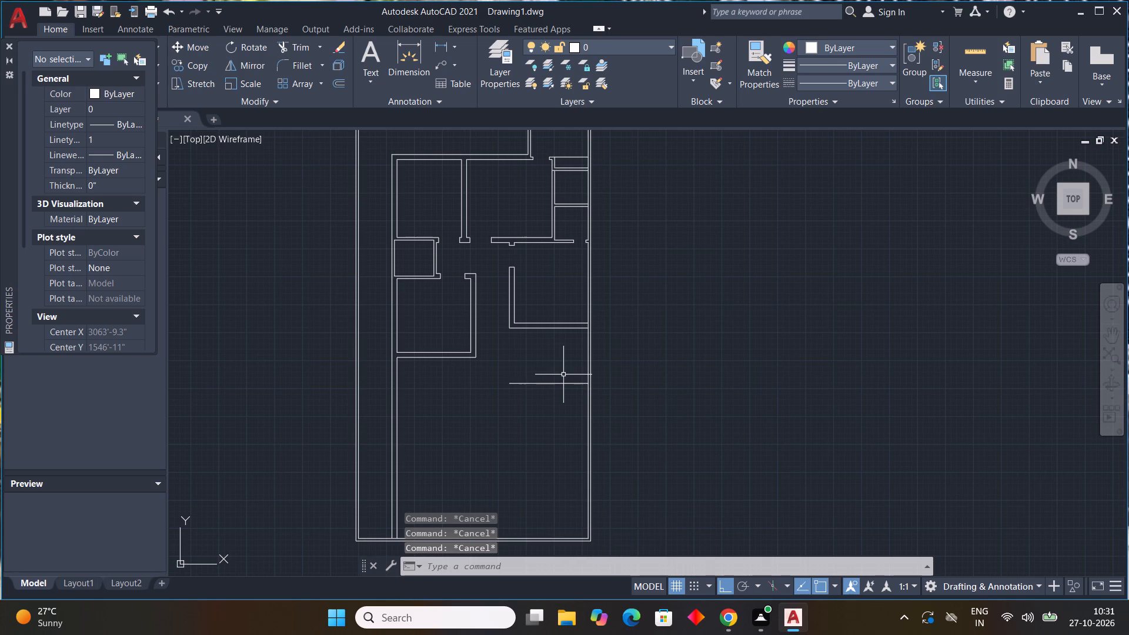
Offset the new horizontal line 9" downward to form the wall thickness.
{"action": "key", "text": "space"}
{"action": "type", "text": "9"}
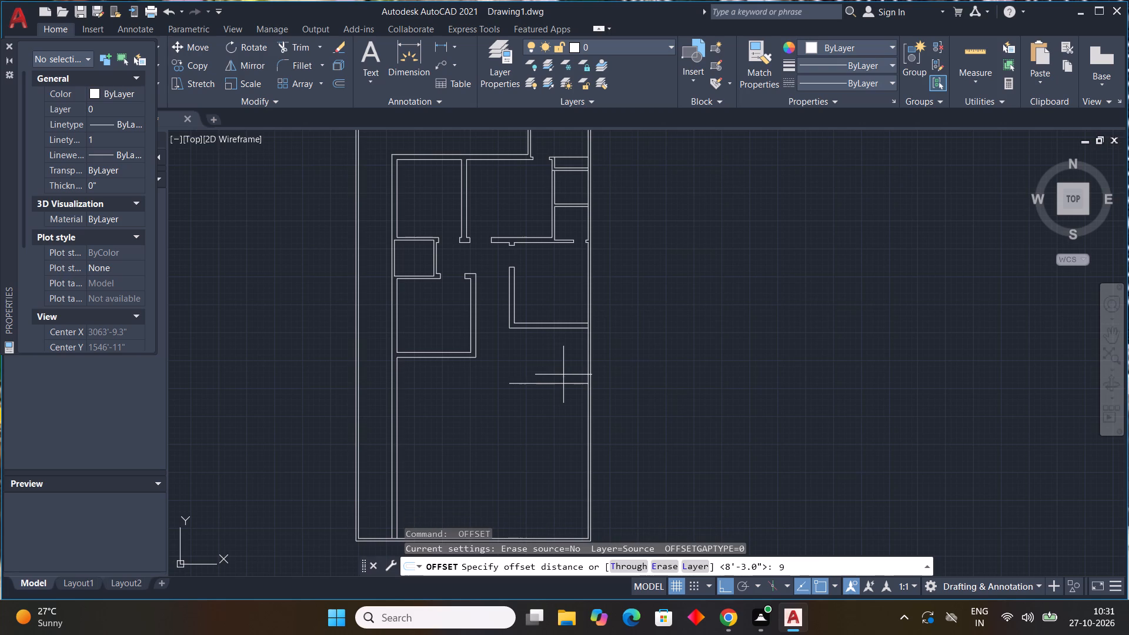
{"action": "key", "text": "shift+quotedbl"}
{"action": "key", "text": "Return"}
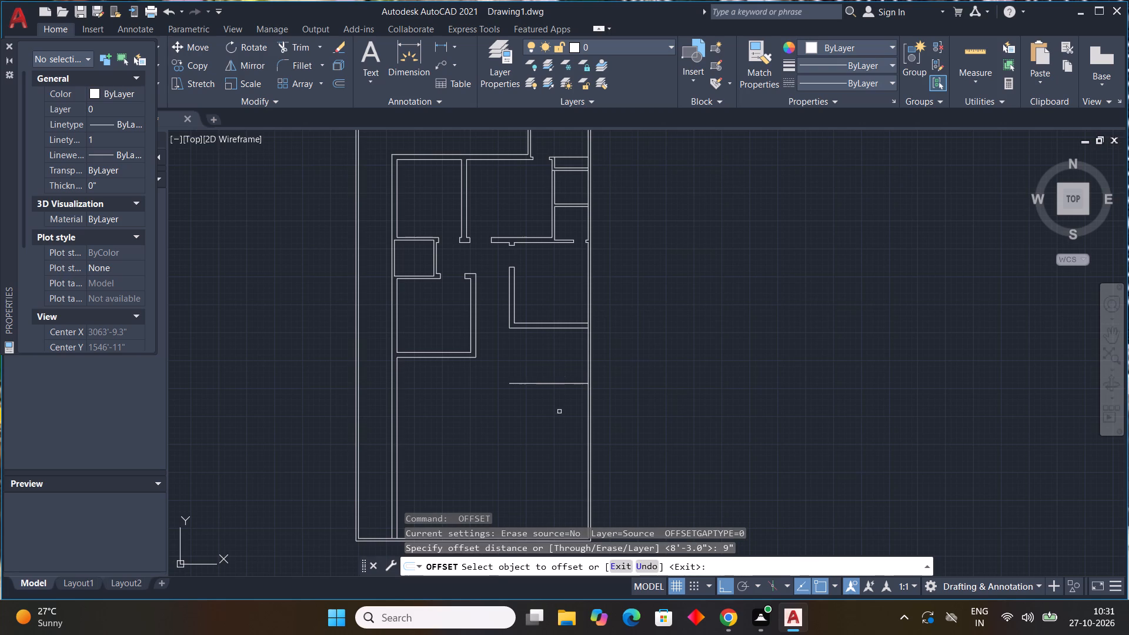
{"action": "left_click", "coordinate": [552, 384]}
{"action": "left_click", "coordinate": [569, 446]}
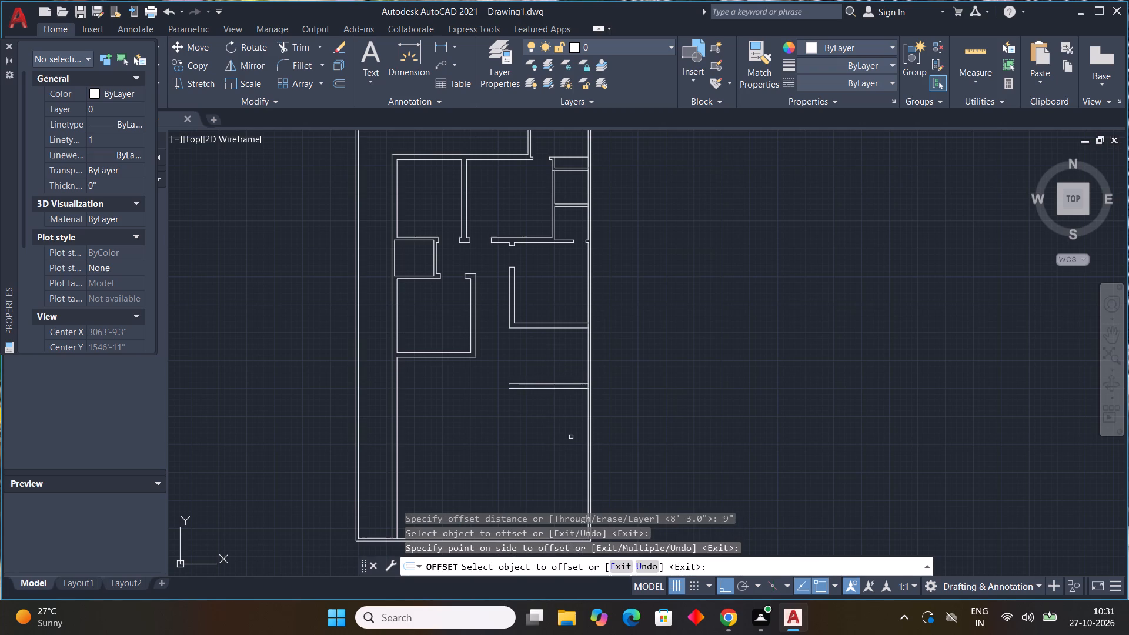
{"action": "key", "text": "Escape"}
{"action": "key", "text": "Escape"}
{"action": "key", "text": "Escape"}
{"action": "key", "text": "Escape"}
{"action": "key", "text": "Escape"}
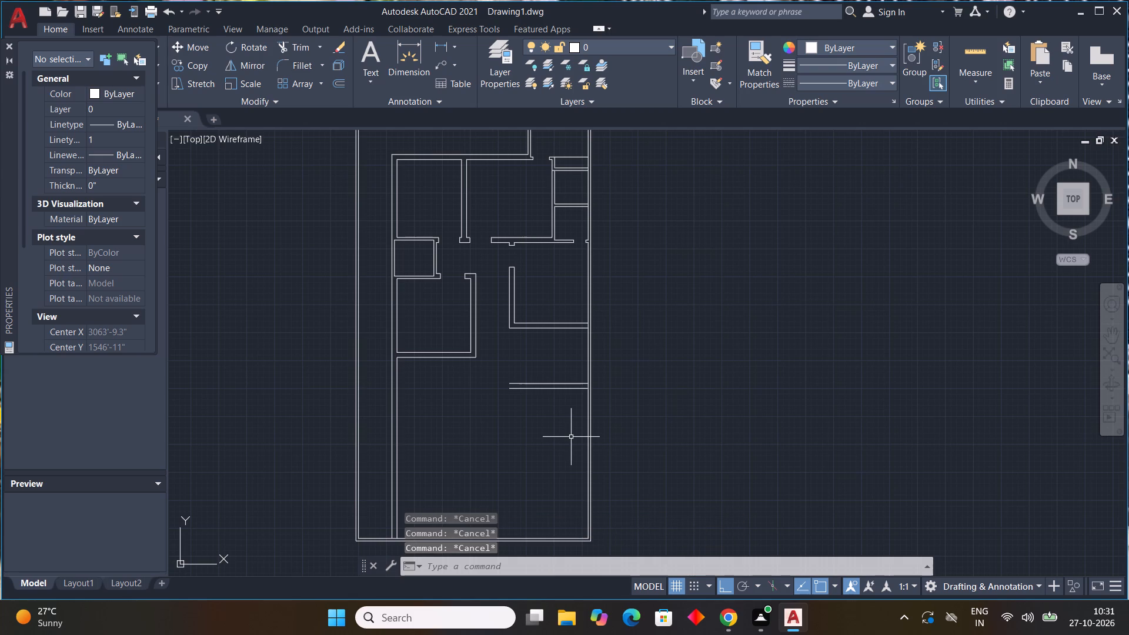
{"action": "key", "text": "Escape"}
{"action": "key", "text": "Escape"}
{"action": "key", "text": "Escape"}
{"action": "key", "text": "Escape"}
{"action": "key", "text": "Escape"}
Offset the outer line of the room's bottom wall 4'3" downward, between that wall and the new wall below.
{"action": "type", "text": "off"}
{"action": "key", "text": "space"}
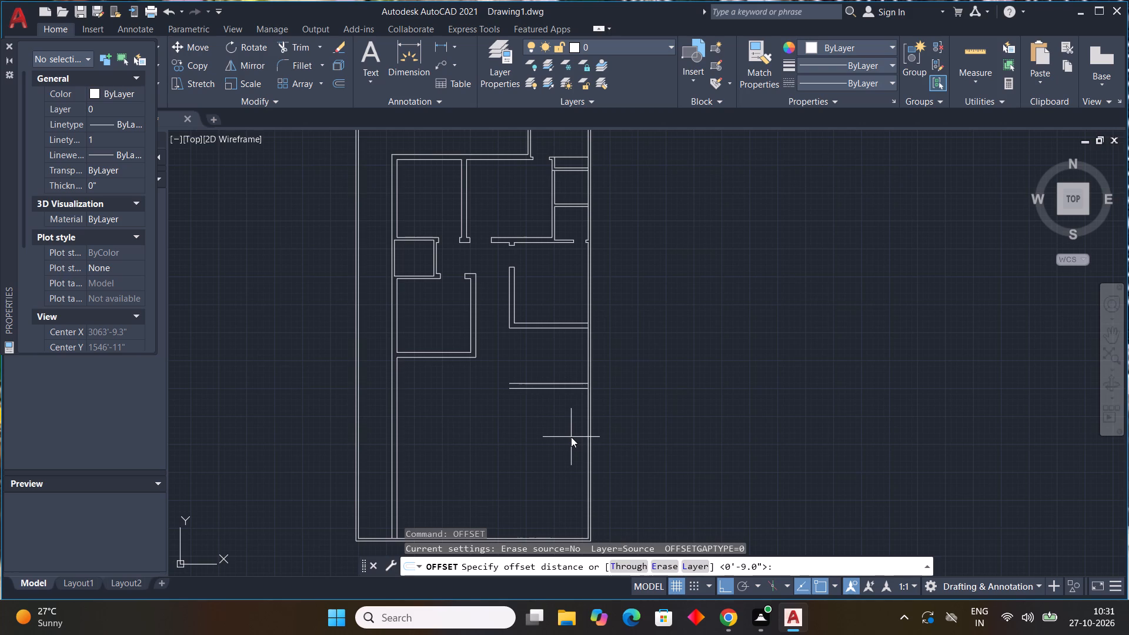
{"action": "key", "text": "4"}
{"action": "type", "text": "'3"}
{"action": "key", "text": "shift+quotedbl"}
{"action": "key", "text": "Return"}
{"action": "scroll", "coordinate": [581, 338], "scroll_direction": "up", "scroll_amount": 1}
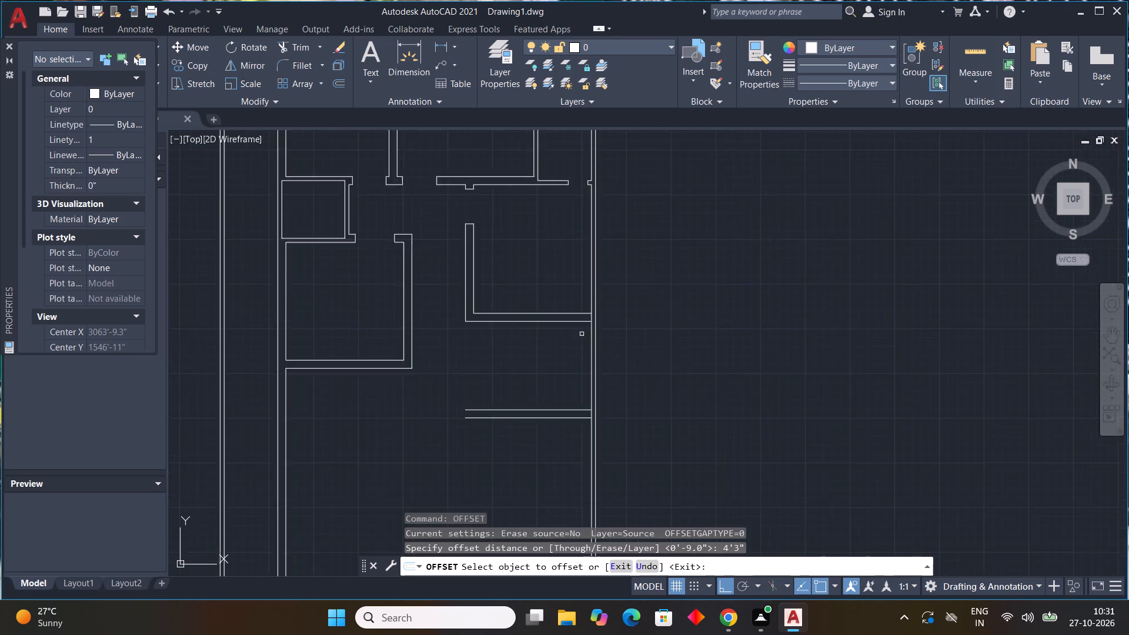
{"action": "scroll", "coordinate": [582, 334], "scroll_direction": "up", "scroll_amount": 1}
{"action": "left_click_drag", "start_coordinate": [552, 313], "coordinate": [553, 324]}
{"action": "left_click", "coordinate": [568, 377]}
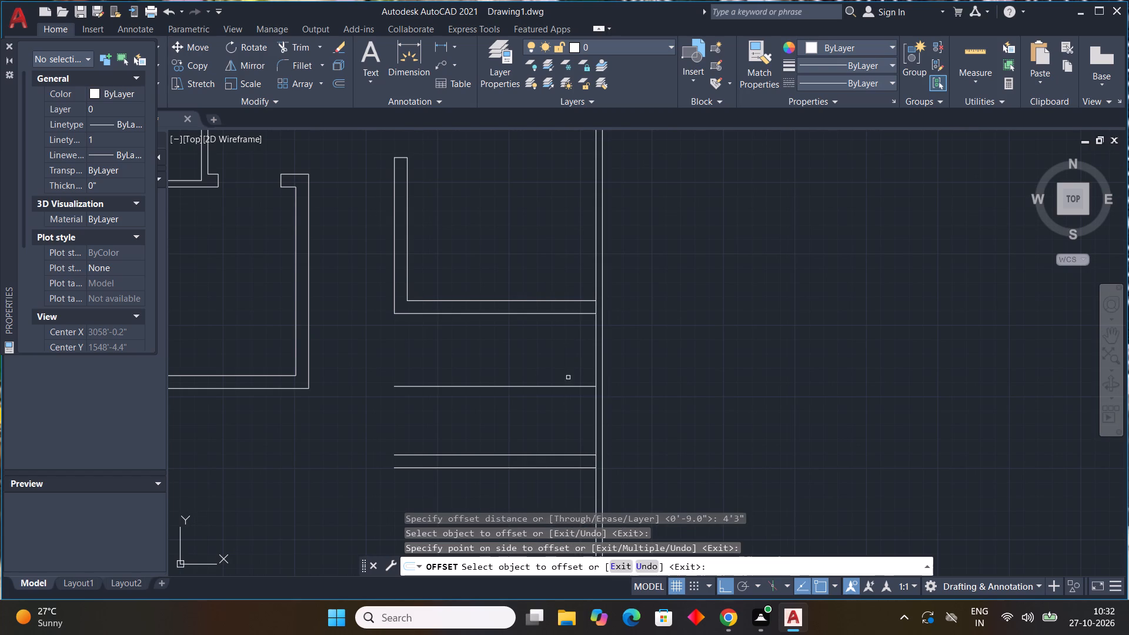
{"action": "key", "text": "Escape"}
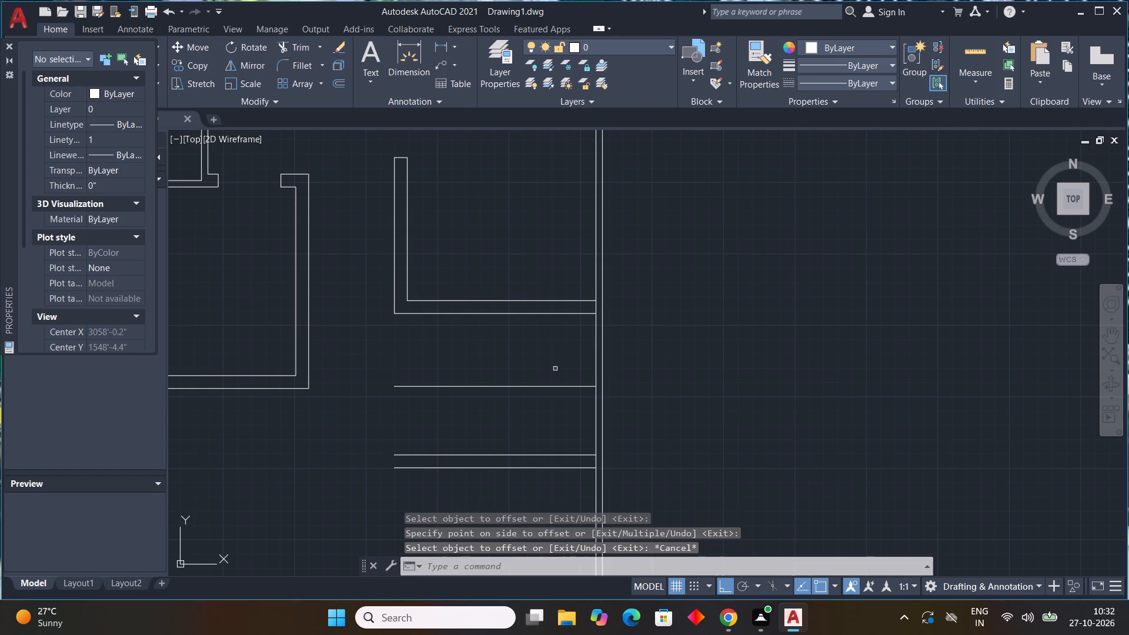
Offset the new middle horizontal line 4.5" downward to form a thin partition wall.
{"action": "key", "text": "b"}
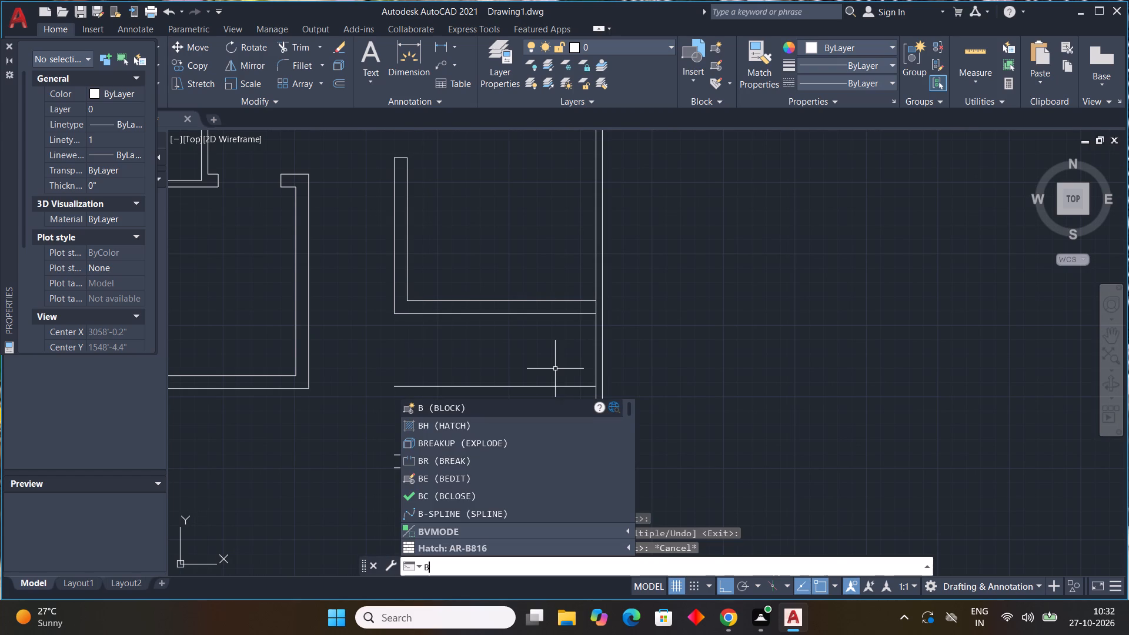
{"action": "key", "text": "Escape"}
{"action": "key", "text": "space"}
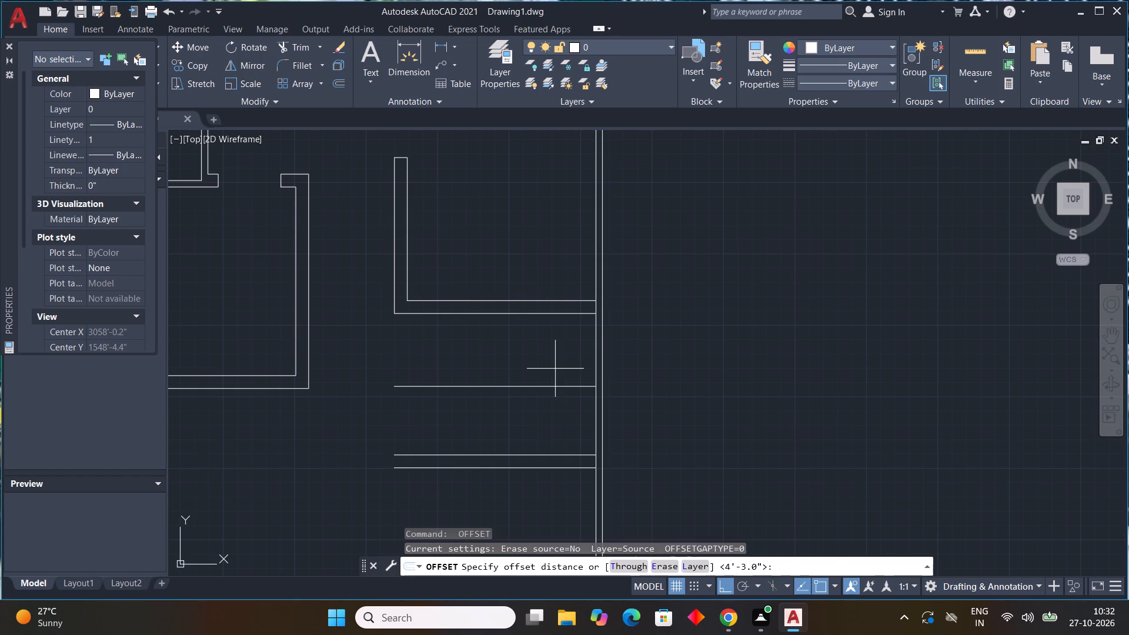
{"action": "key", "text": "4"}
{"action": "type", "text": ".5"}
{"action": "key", "text": "shift+quotedbl"}
{"action": "key", "text": "Return"}
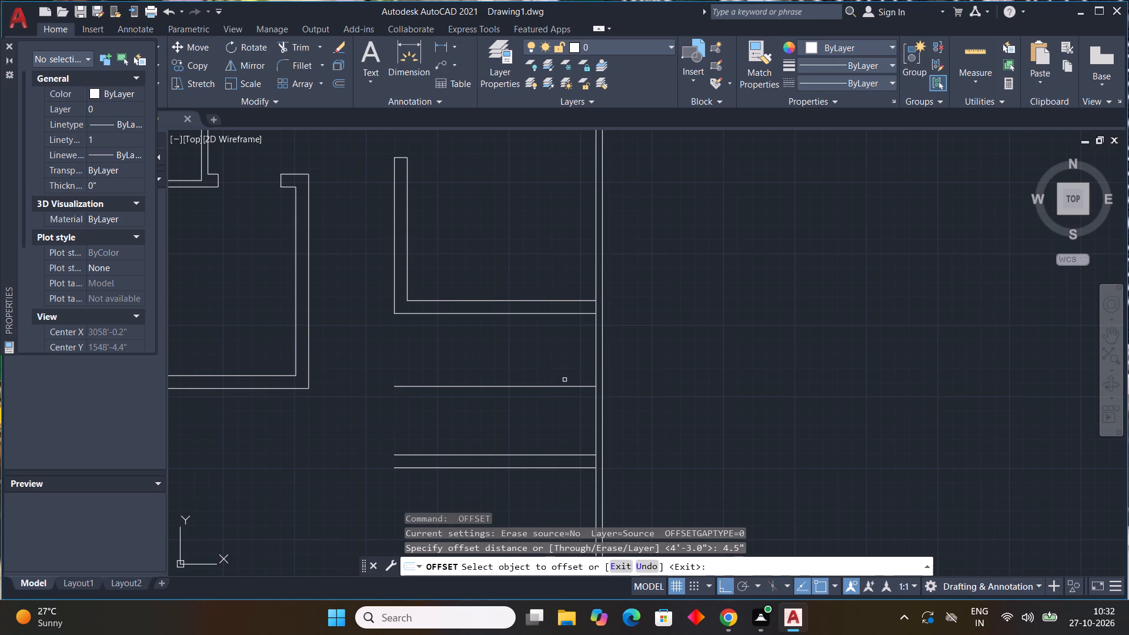
{"action": "left_click_drag", "start_coordinate": [564, 385], "coordinate": [564, 392]}
{"action": "left_click", "coordinate": [564, 397]}
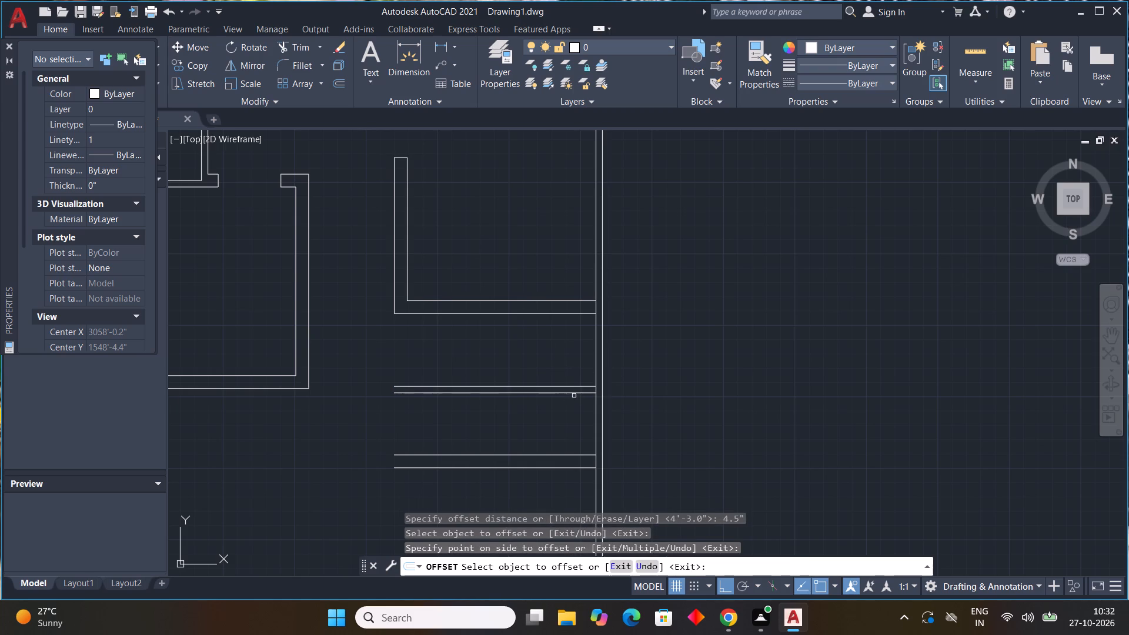
{"action": "key", "text": "Escape"}
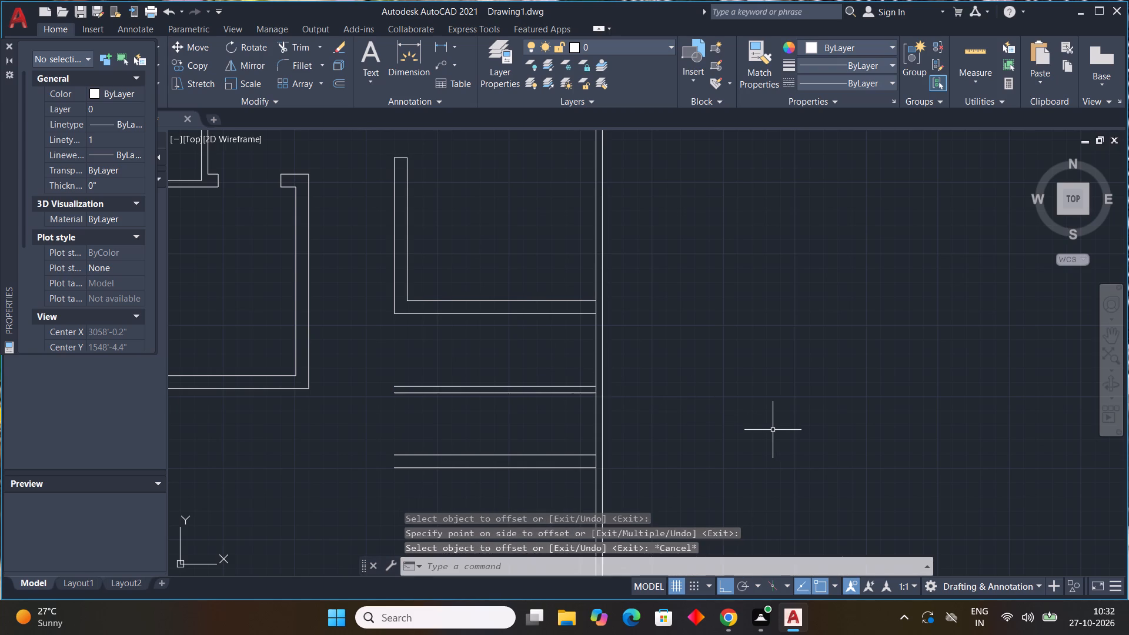
Trim the right outer wall's inner line between the two lines of the new 4.5" partition.
{"action": "key", "text": "t"}
{"action": "type", "text": "r"}
{"action": "key", "text": "space"}
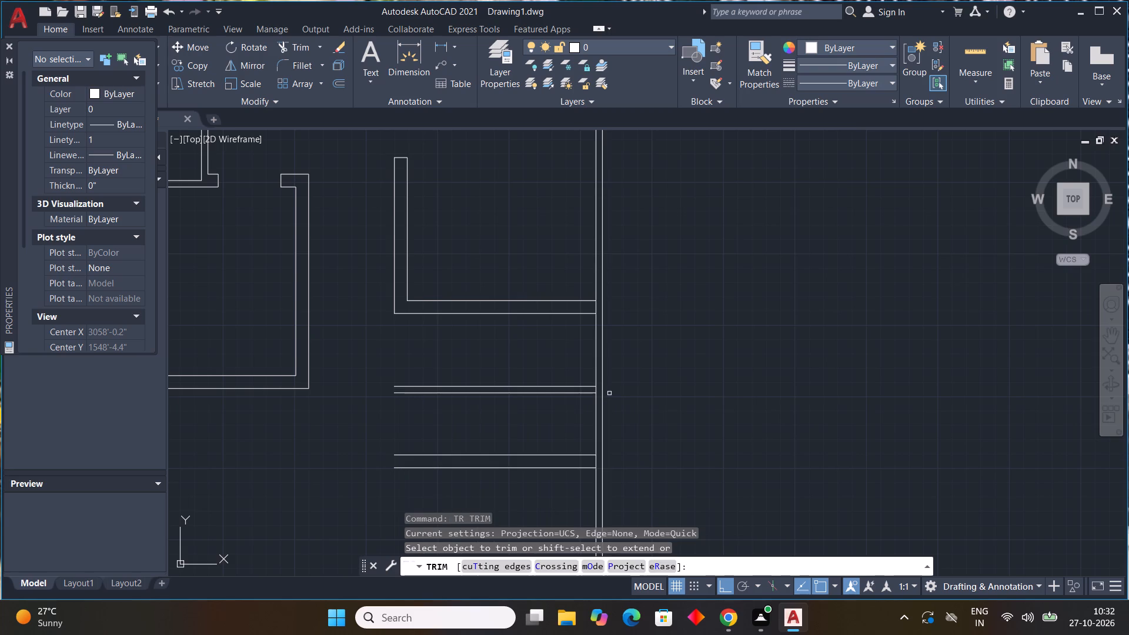
{"action": "scroll", "coordinate": [596, 389], "scroll_direction": "up", "scroll_amount": 1}
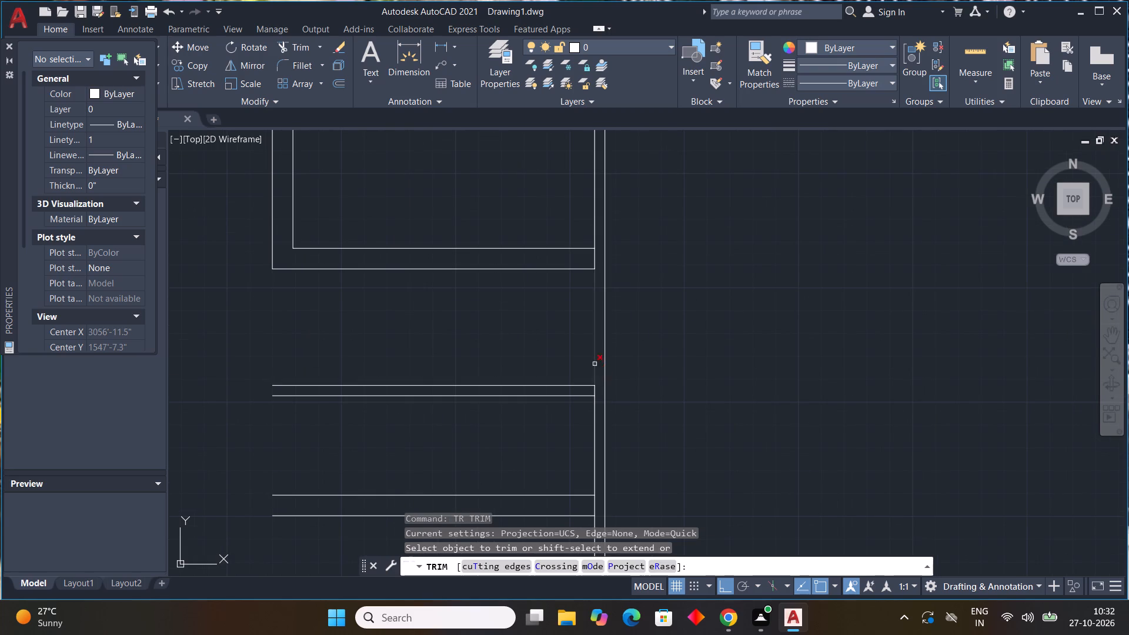
{"action": "left_click", "coordinate": [593, 390]}
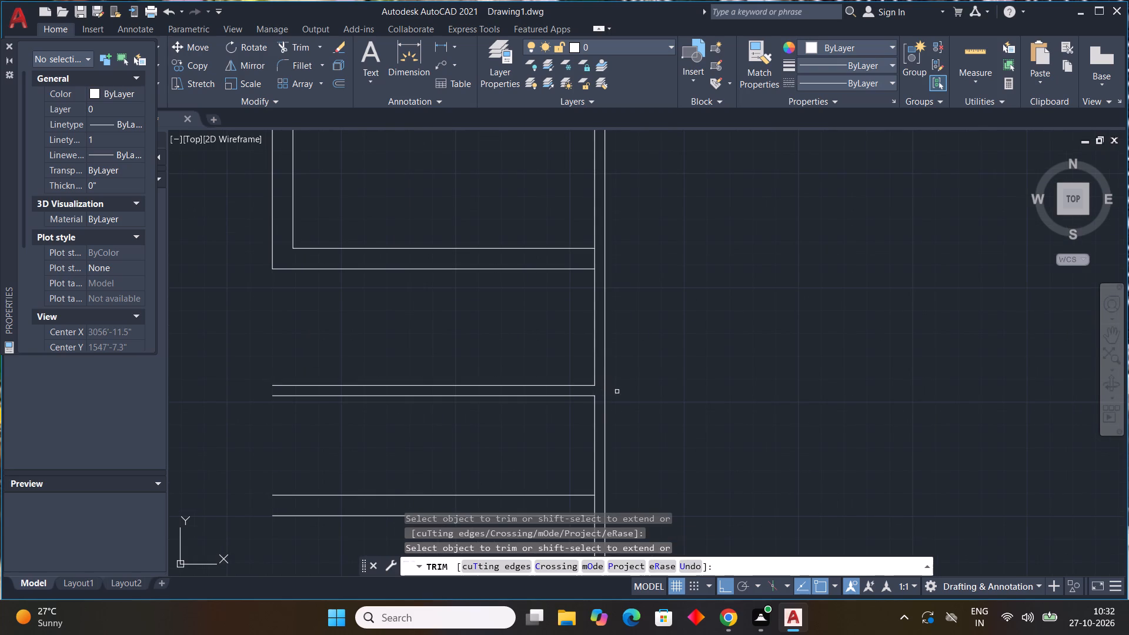
{"action": "scroll", "coordinate": [638, 390], "scroll_direction": "down", "scroll_amount": 4}
{"action": "key", "text": "Escape"}
{"action": "key", "text": "Escape"}
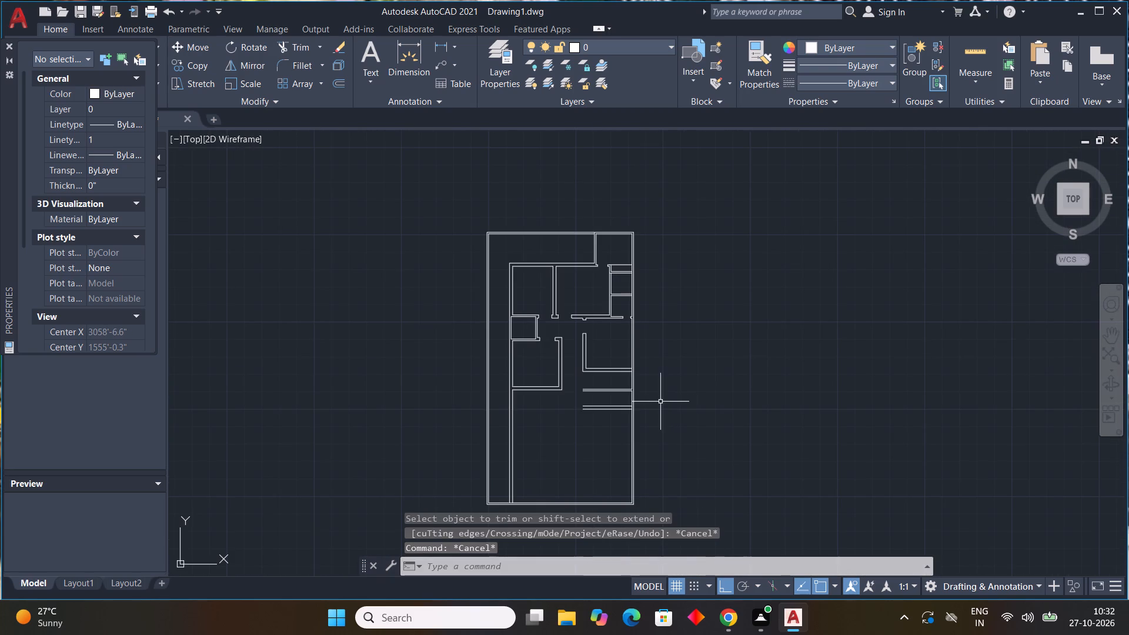
Offset the right outer wall's inner line below the 4.5" partition 4' to the left.
{"action": "scroll", "coordinate": [622, 435], "scroll_direction": "up", "scroll_amount": 2}
{"action": "middle_click_drag", "start_coordinate": [622, 435], "coordinate": [617, 441]}
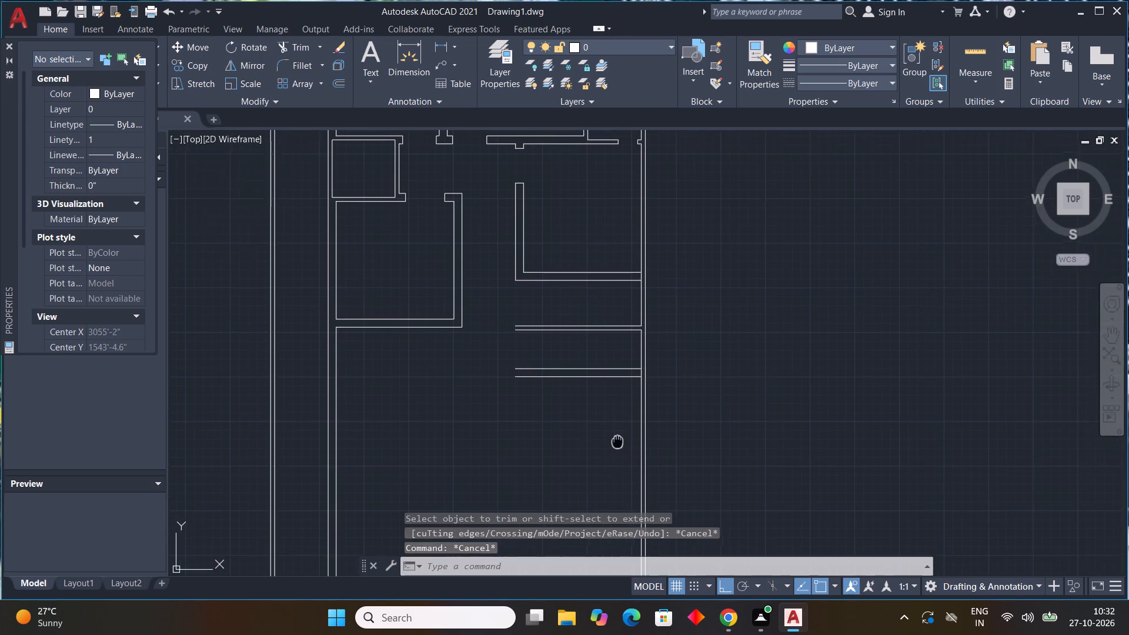
{"action": "middle_click_drag", "start_coordinate": [617, 441], "coordinate": [617, 448]}
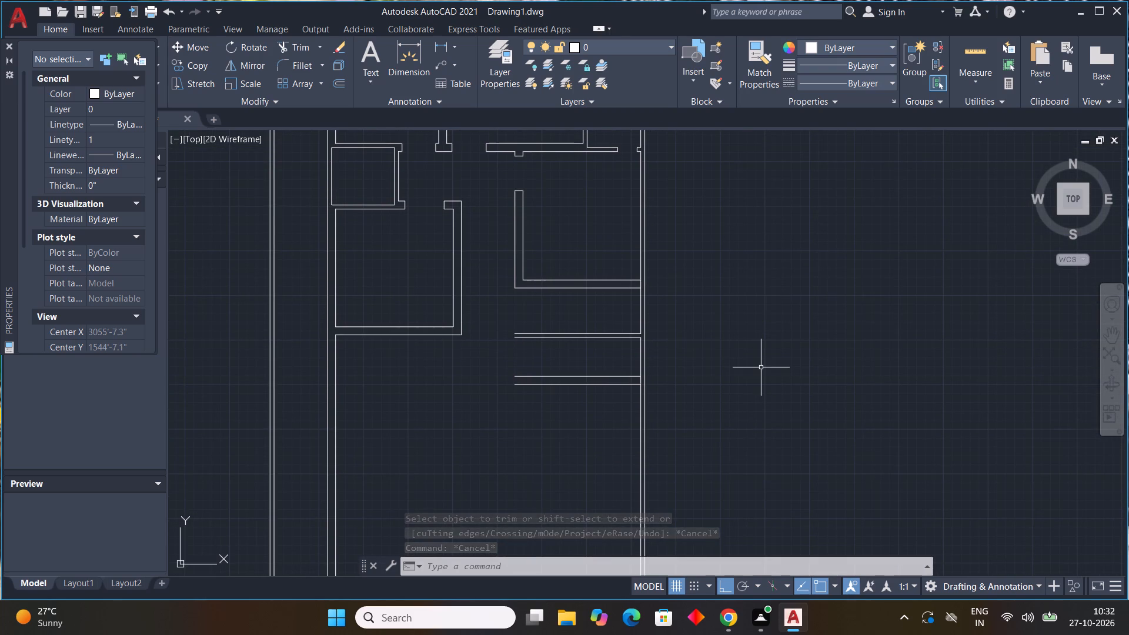
{"action": "type", "text": "off"}
{"action": "key", "text": "space"}
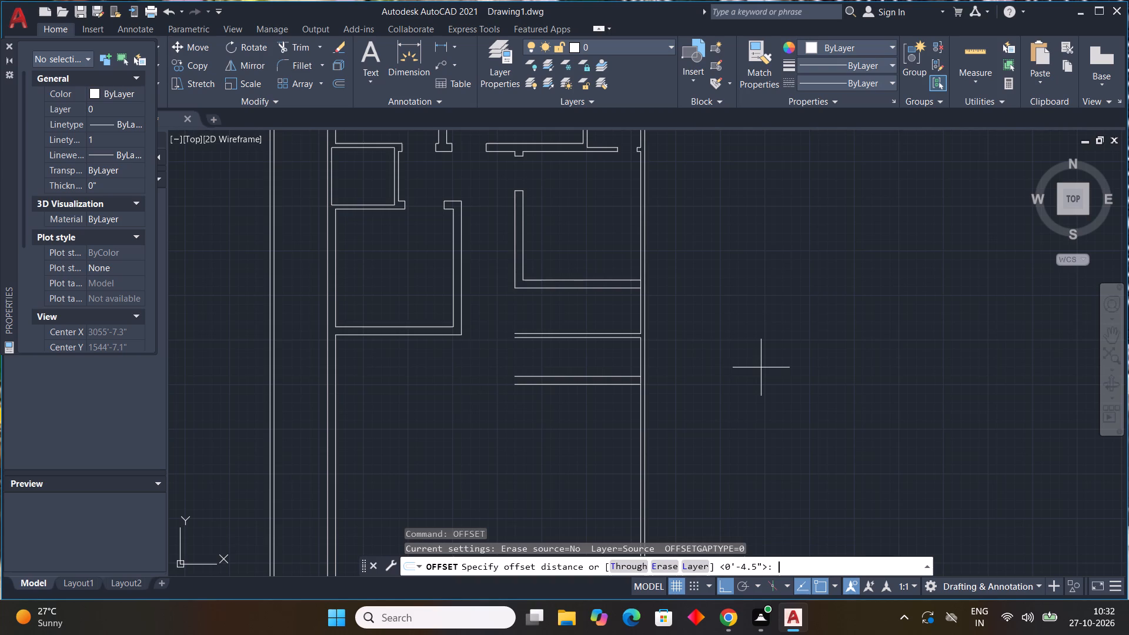
{"action": "type", "text": "4'"}
{"action": "key", "text": "Return"}
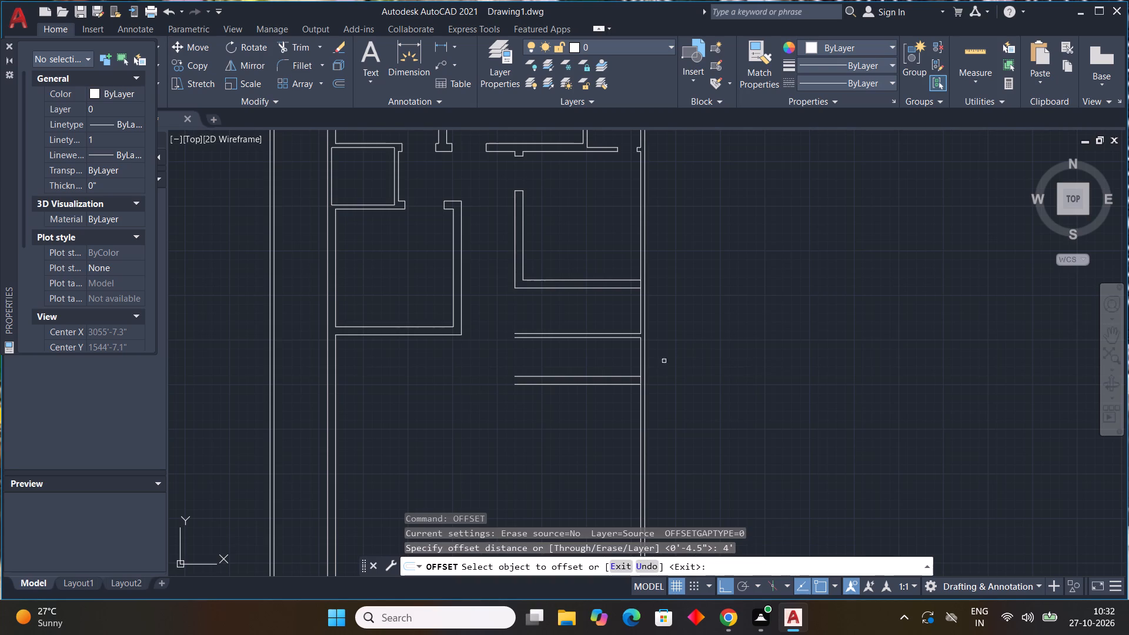
{"action": "left_click_drag", "start_coordinate": [642, 360], "coordinate": [621, 360]}
{"action": "left_click", "coordinate": [459, 360]}
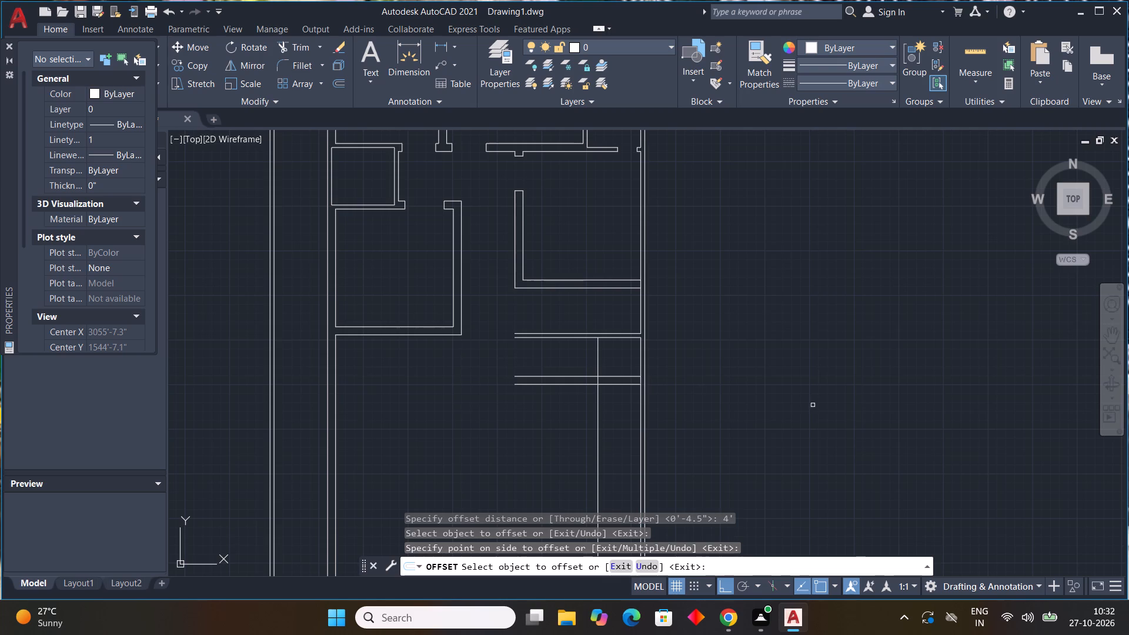
{"action": "key", "text": "Escape"}
{"action": "key", "text": "Escape"}
{"action": "key", "text": "Escape"}
{"action": "key", "text": "Escape"}
{"action": "key", "text": "Escape"}
{"action": "key", "text": "Escape"}
{"action": "key", "text": "Escape"}
{"action": "key", "text": "Escape"}
{"action": "key", "text": "Escape"}
{"action": "key", "text": "Escape"}
{"action": "key", "text": "Escape"}
{"action": "key", "text": "Escape"}
Offset the new vertical line 4.5" to the left to form the partition thickness.
{"action": "key", "text": "space"}
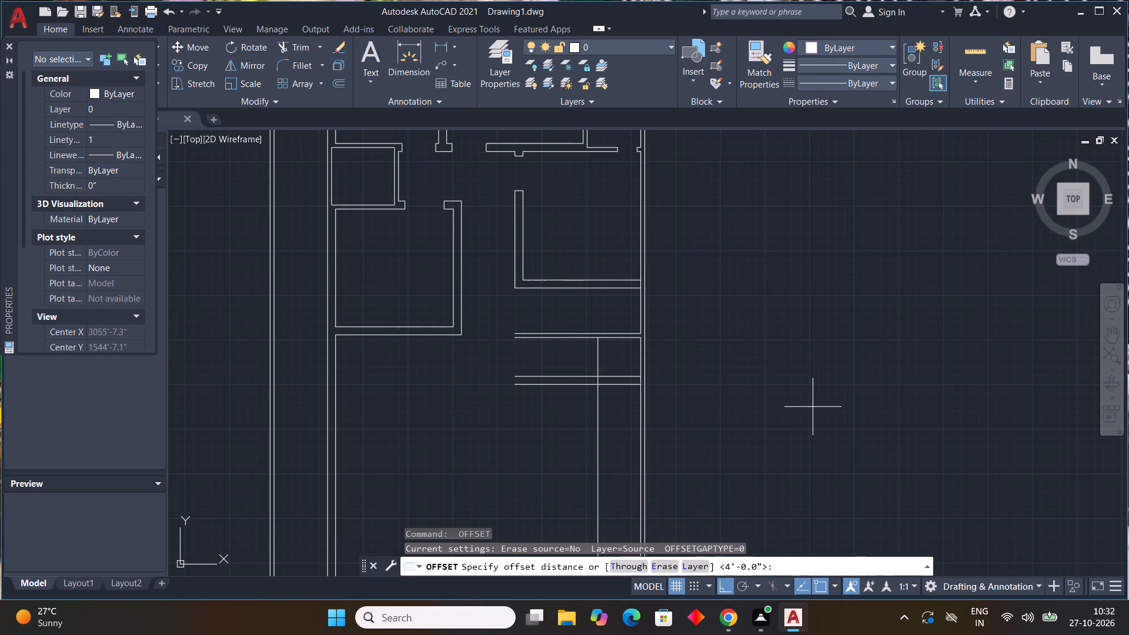
{"action": "type", "text": "4.5\""}
{"action": "key", "text": "Return"}
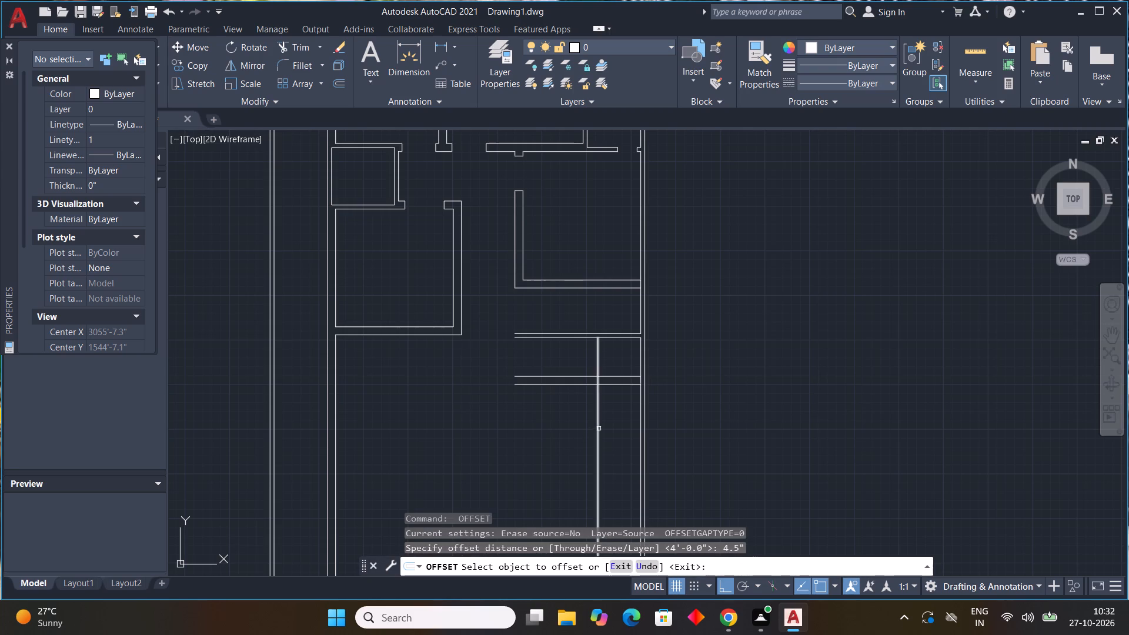
{"action": "left_click_drag", "start_coordinate": [599, 429], "coordinate": [576, 429]}
{"action": "left_click", "coordinate": [532, 429]}
{"action": "middle_click_drag", "start_coordinate": [619, 426], "coordinate": [533, 390]}
{"action": "key", "text": "Escape"}
{"action": "key", "text": "Escape"}
{"action": "key", "text": "Escape"}
{"action": "key", "text": "Escape"}
{"action": "key", "text": "Escape"}
{"action": "key", "text": "Escape"}
{"action": "key", "text": "Escape"}
{"action": "key", "text": "Escape"}
{"action": "key", "text": "Escape"}
{"action": "key", "text": "Escape"}
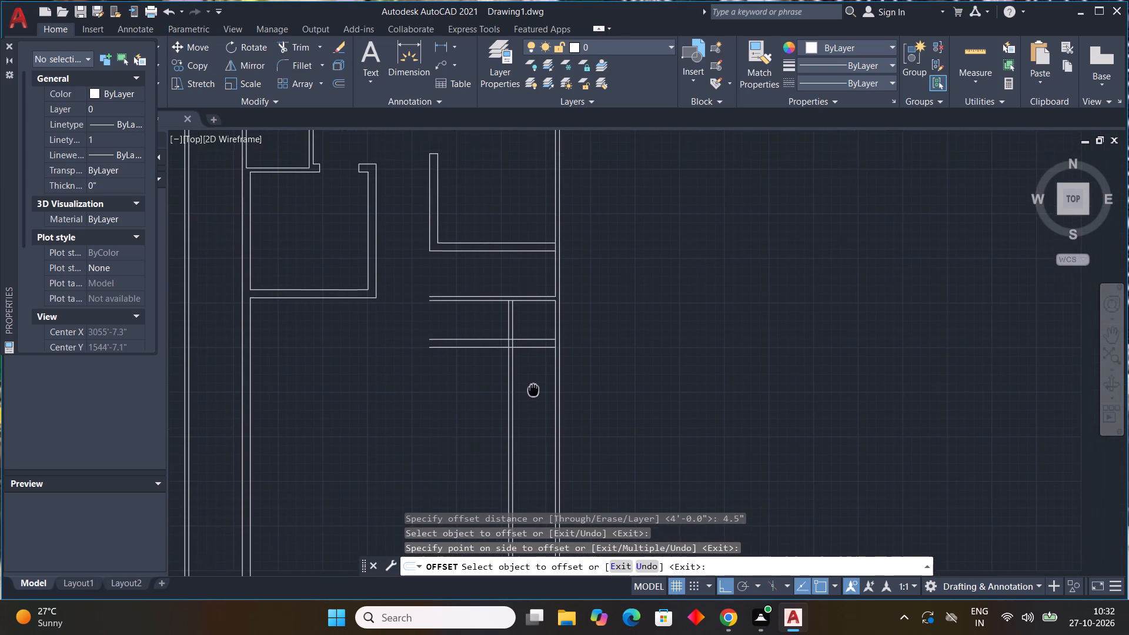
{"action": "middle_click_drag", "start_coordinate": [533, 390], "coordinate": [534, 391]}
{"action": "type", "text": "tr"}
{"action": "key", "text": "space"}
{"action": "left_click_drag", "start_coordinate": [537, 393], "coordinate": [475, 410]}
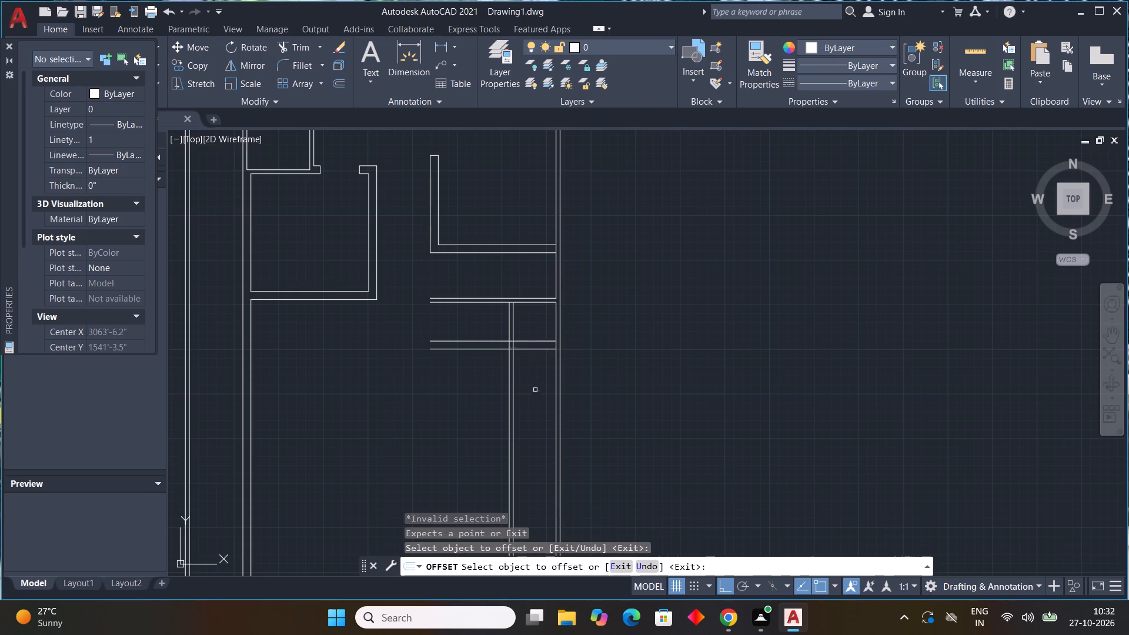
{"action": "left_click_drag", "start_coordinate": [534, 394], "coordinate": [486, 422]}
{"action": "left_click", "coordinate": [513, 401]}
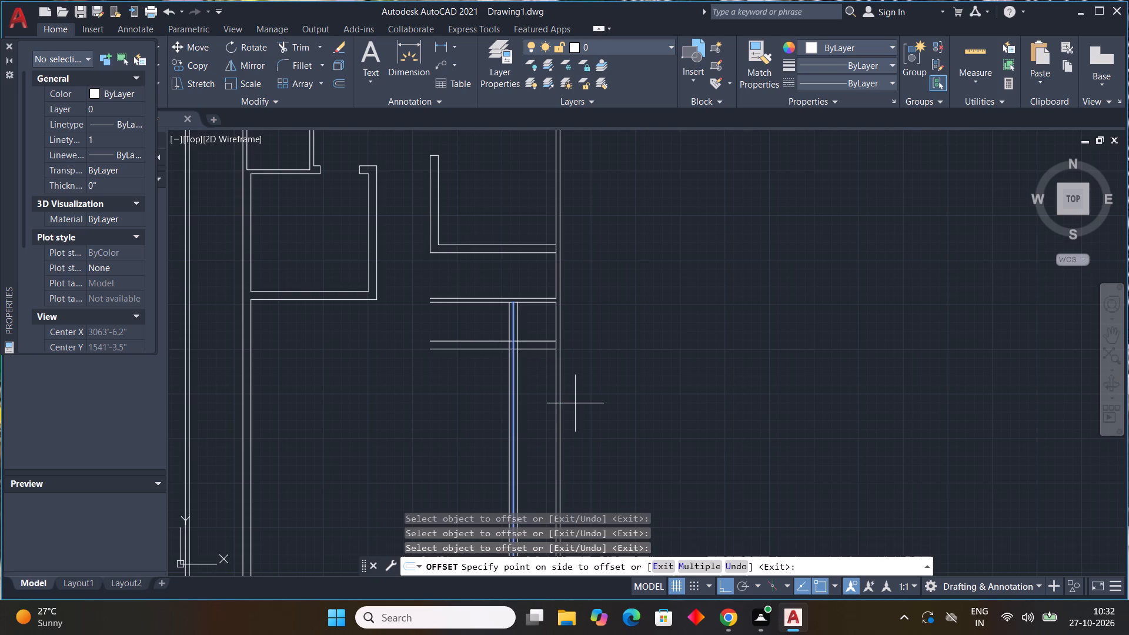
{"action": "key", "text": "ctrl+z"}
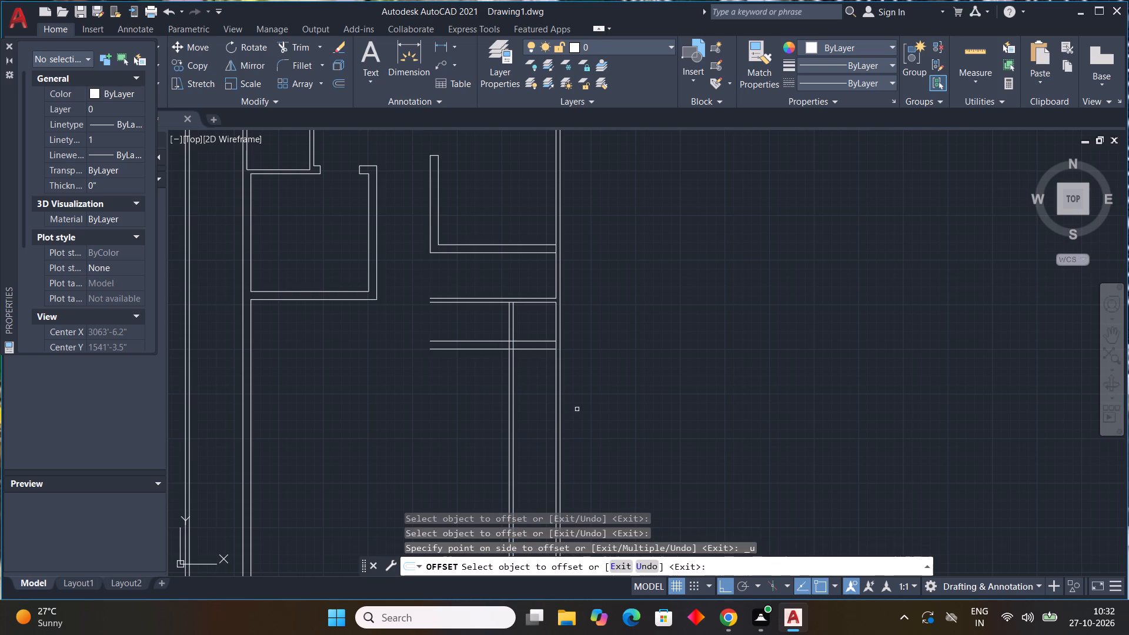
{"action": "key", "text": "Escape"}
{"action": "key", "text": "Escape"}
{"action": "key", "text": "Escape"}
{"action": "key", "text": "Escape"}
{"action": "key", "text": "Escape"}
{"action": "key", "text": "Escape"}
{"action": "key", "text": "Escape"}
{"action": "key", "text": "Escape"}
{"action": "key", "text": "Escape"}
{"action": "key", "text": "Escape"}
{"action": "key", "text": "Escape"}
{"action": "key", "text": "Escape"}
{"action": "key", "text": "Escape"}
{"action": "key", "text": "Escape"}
Trim both vertical partition lines below the lower line of the bottom 9" wall.
{"action": "type", "text": "tr"}
{"action": "key", "text": "space"}
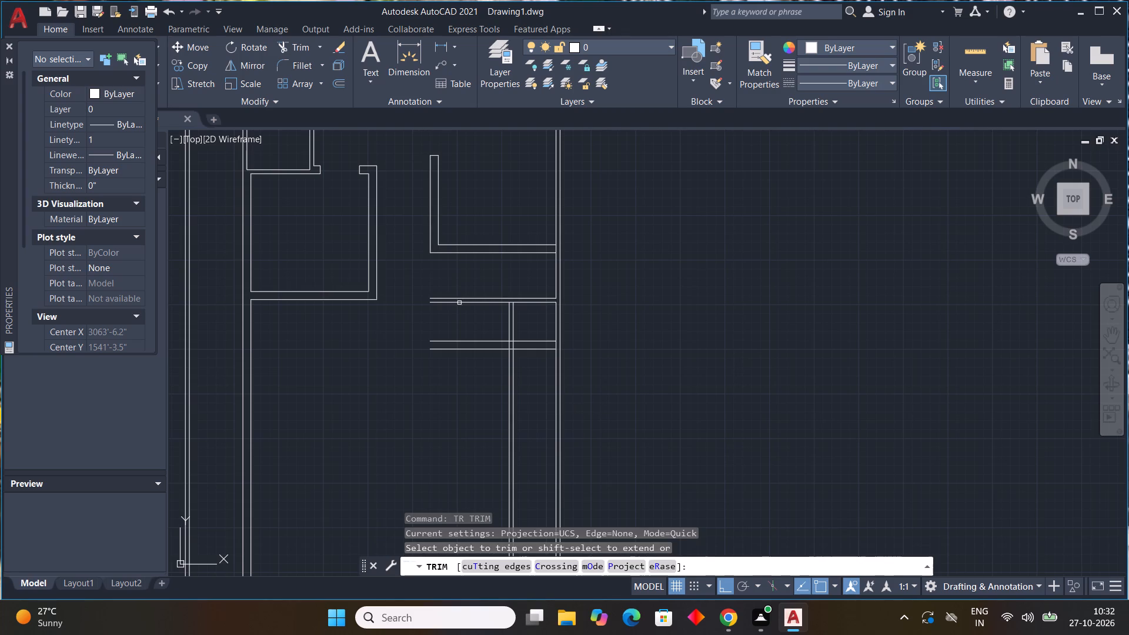
{"action": "scroll", "coordinate": [555, 370], "scroll_direction": "up", "scroll_amount": 2}
{"action": "left_click_drag", "start_coordinate": [482, 385], "coordinate": [397, 389]}
{"action": "scroll", "coordinate": [484, 289], "scroll_direction": "down", "scroll_amount": 2}
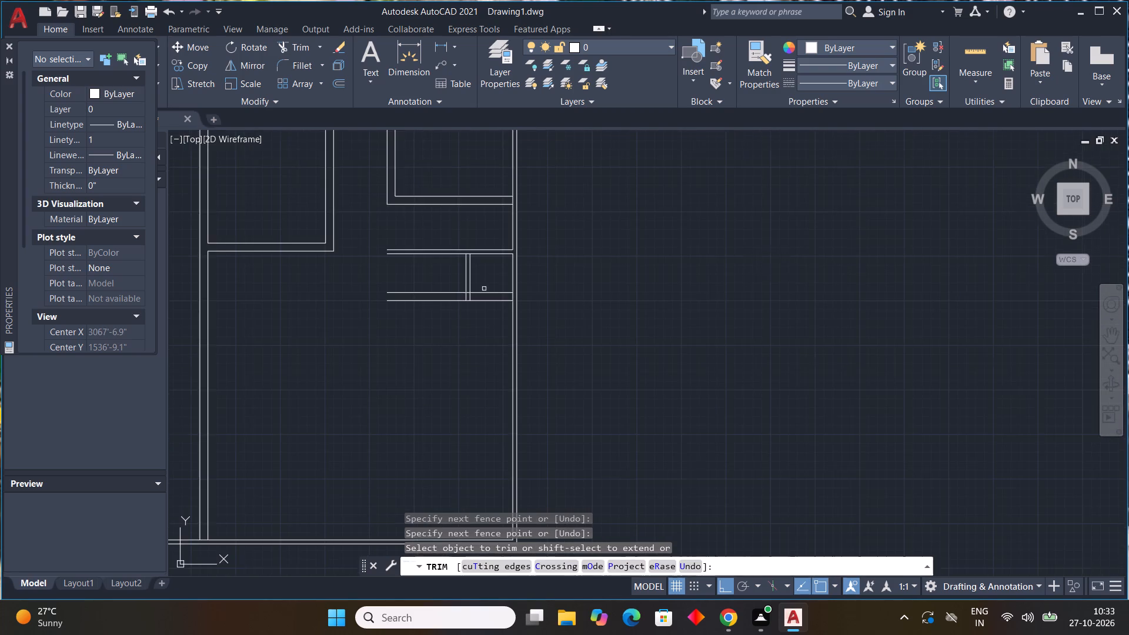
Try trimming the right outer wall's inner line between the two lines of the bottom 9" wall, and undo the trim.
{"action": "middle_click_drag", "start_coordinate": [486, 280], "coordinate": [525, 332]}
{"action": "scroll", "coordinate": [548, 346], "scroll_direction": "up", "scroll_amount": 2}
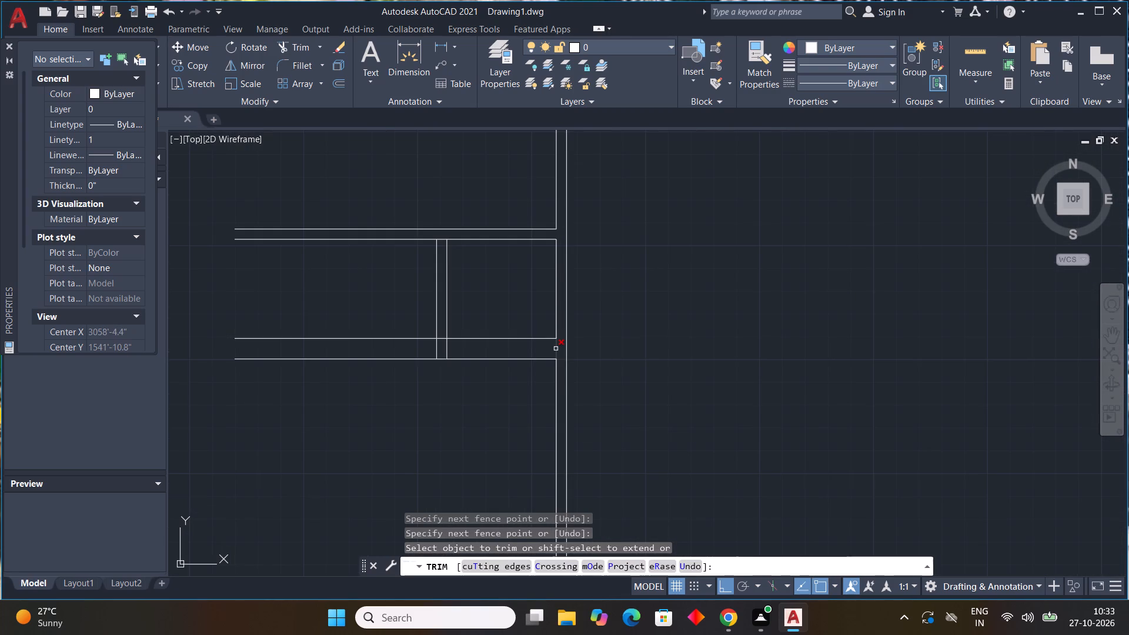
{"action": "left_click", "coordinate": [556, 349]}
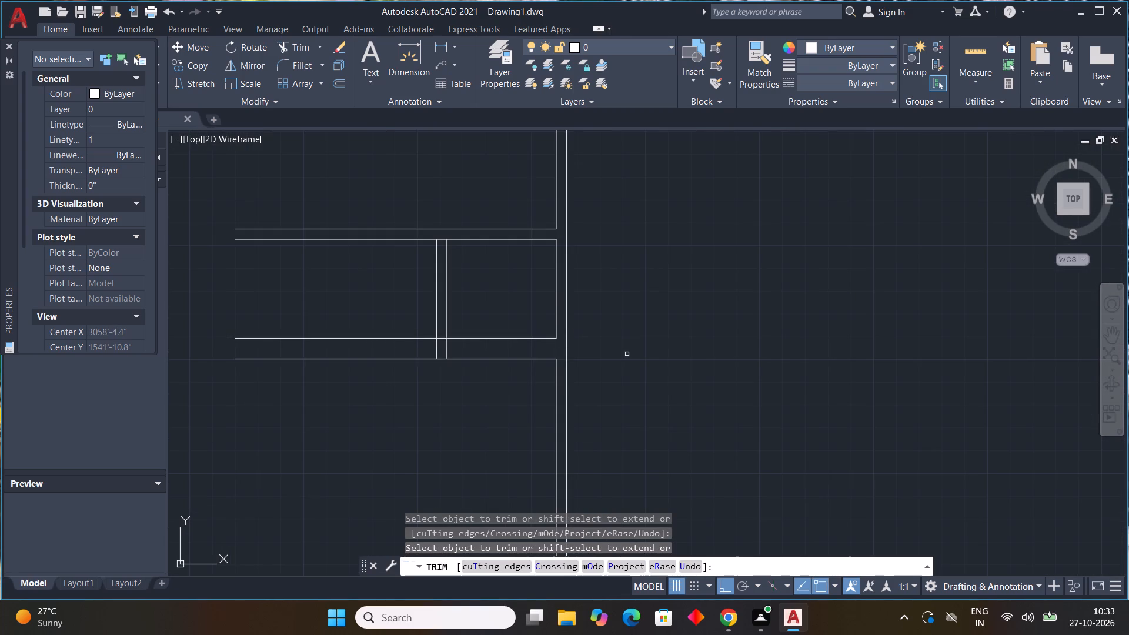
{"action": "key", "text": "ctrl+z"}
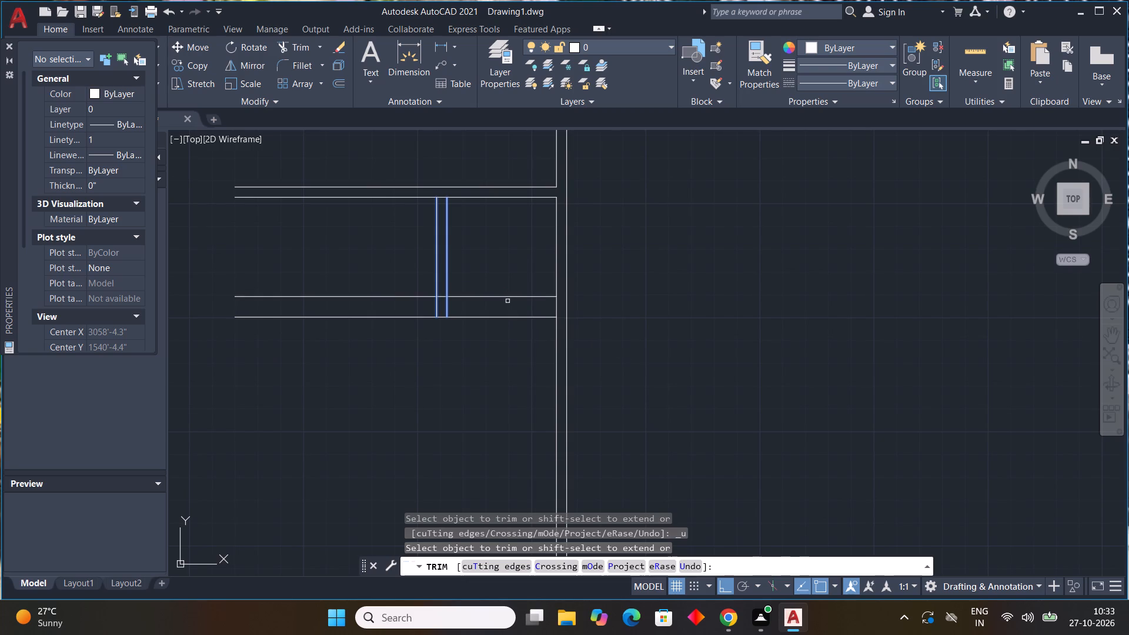
Trim both lines of the bottom 9" wall right of the vertical partition, and its upper line inside the partition thickness.
{"action": "left_click", "coordinate": [506, 296]}
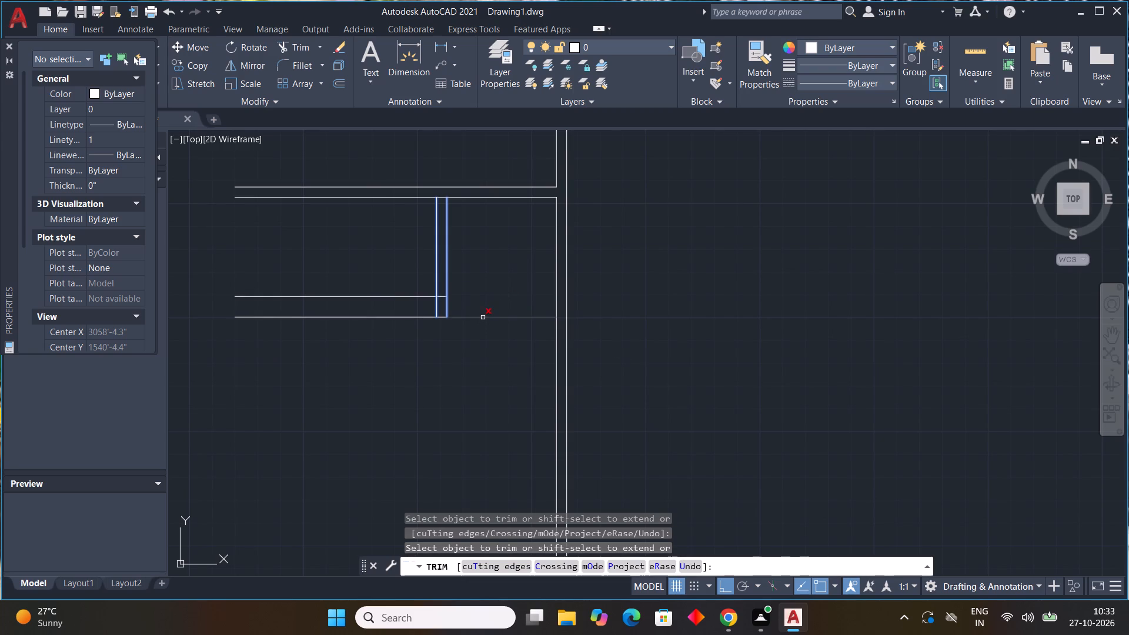
{"action": "left_click", "coordinate": [483, 317]}
{"action": "middle_click_drag", "start_coordinate": [490, 322], "coordinate": [540, 380]}
{"action": "scroll", "coordinate": [497, 334], "scroll_direction": "down", "scroll_amount": 2}
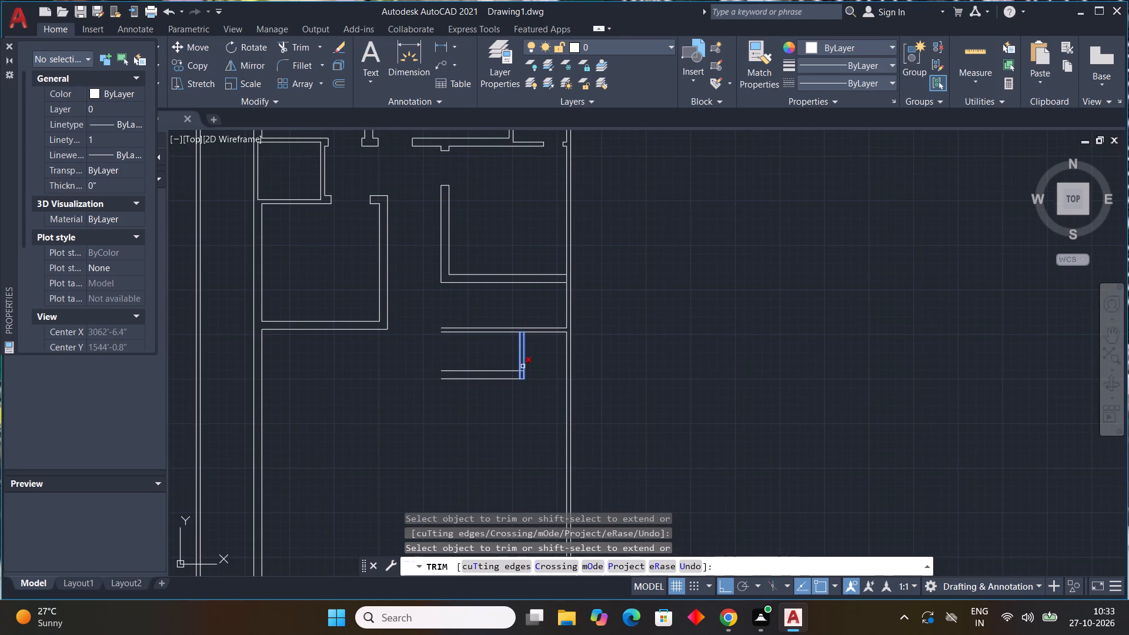
{"action": "scroll", "coordinate": [523, 366], "scroll_direction": "up", "scroll_amount": 2}
{"action": "left_click", "coordinate": [520, 377]}
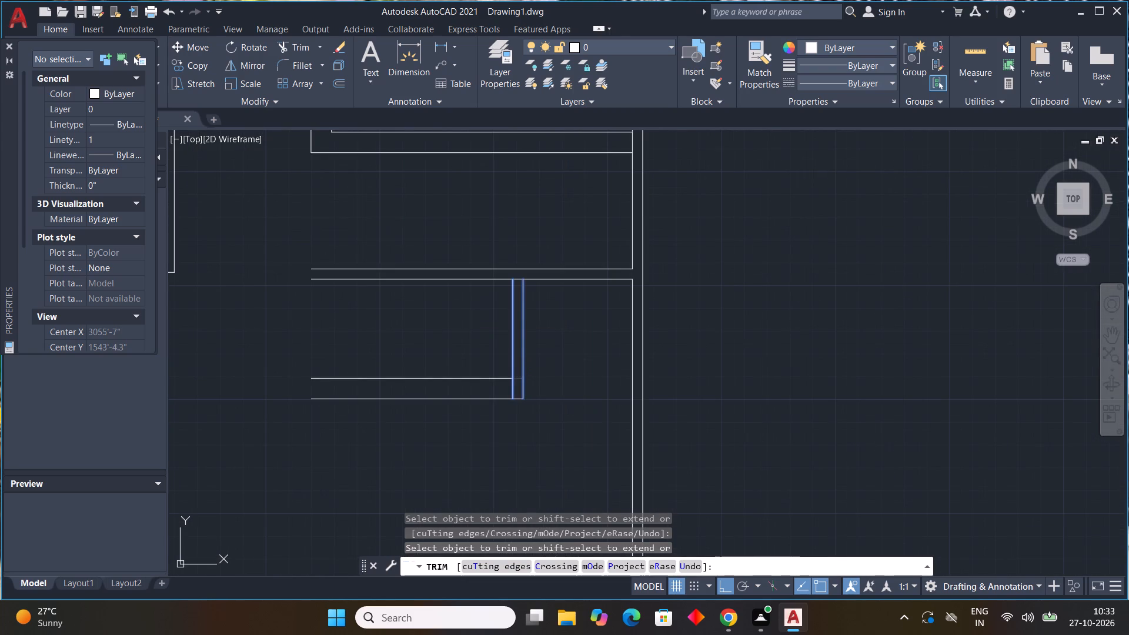
Trim the right outer wall's inner line where the upper room's 9" bottom wall joins it.
{"action": "scroll", "coordinate": [562, 398], "scroll_direction": "down", "scroll_amount": 3}
{"action": "middle_click_drag", "start_coordinate": [561, 389], "coordinate": [570, 423]}
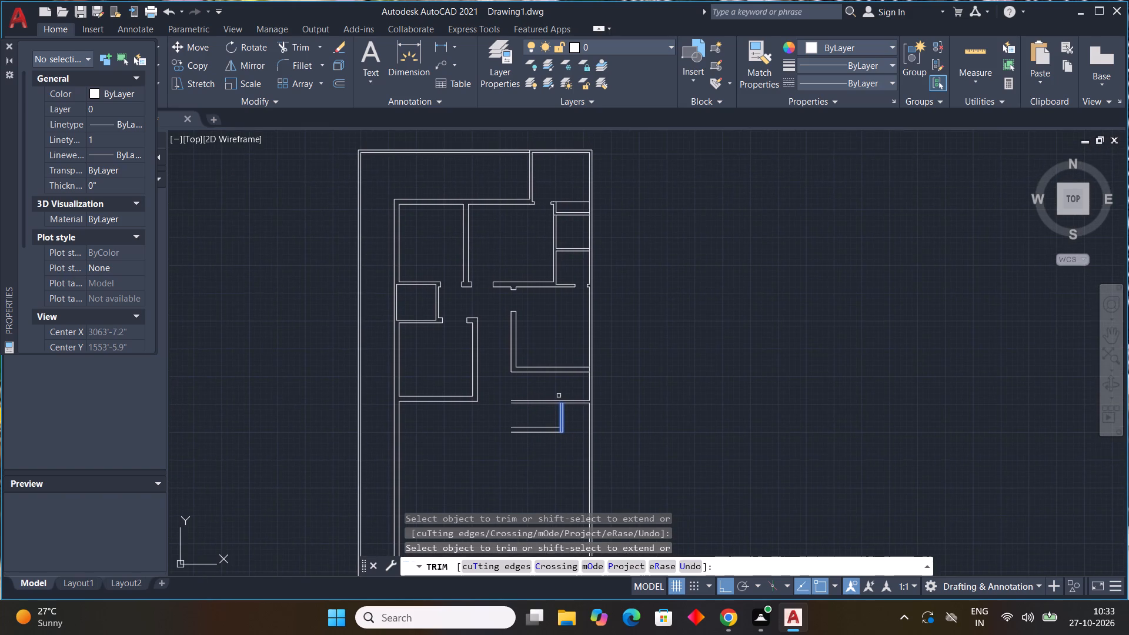
{"action": "scroll", "coordinate": [548, 386], "scroll_direction": "up", "scroll_amount": 2}
{"action": "middle_click_drag", "start_coordinate": [546, 386], "coordinate": [533, 324]}
{"action": "scroll", "coordinate": [533, 324], "scroll_direction": "down", "scroll_amount": 1}
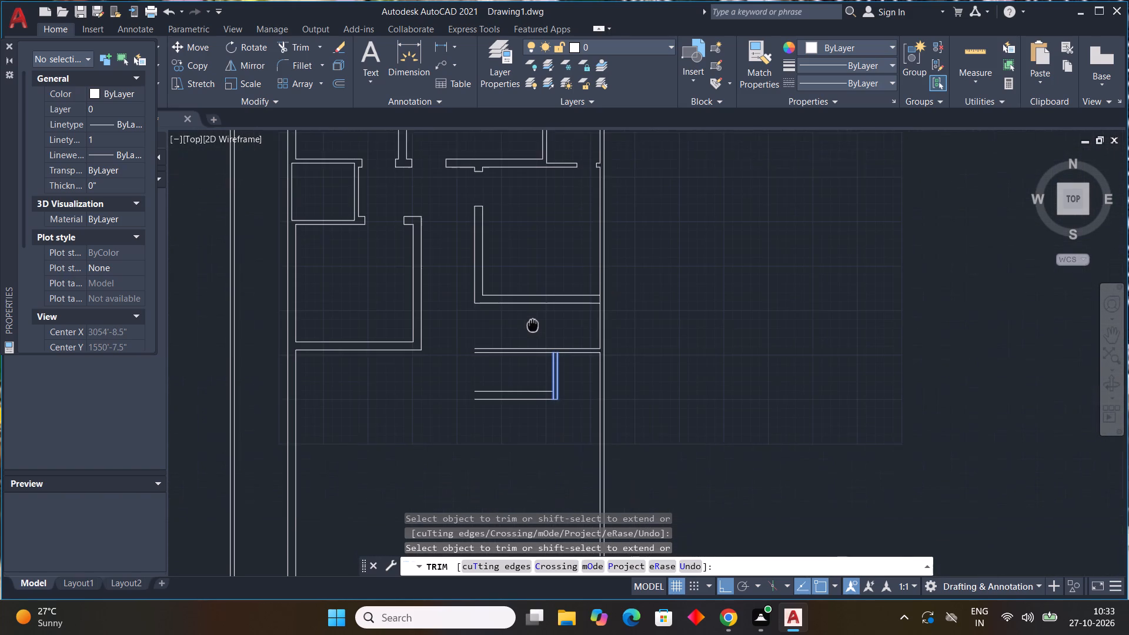
{"action": "middle_click_drag", "start_coordinate": [533, 324], "coordinate": [533, 328]}
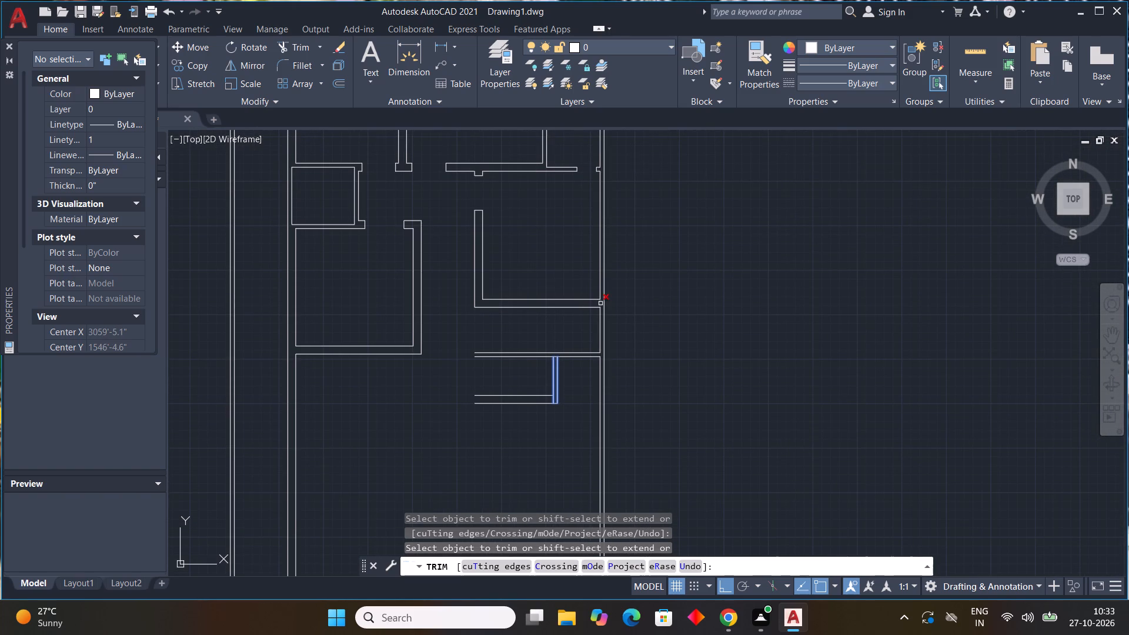
{"action": "left_click", "coordinate": [600, 303]}
{"action": "scroll", "coordinate": [660, 352], "scroll_direction": "down", "scroll_amount": 1}
{"action": "middle_click_drag", "start_coordinate": [660, 352], "coordinate": [606, 333]}
{"action": "key", "text": "Escape"}
{"action": "key", "text": "Escape"}
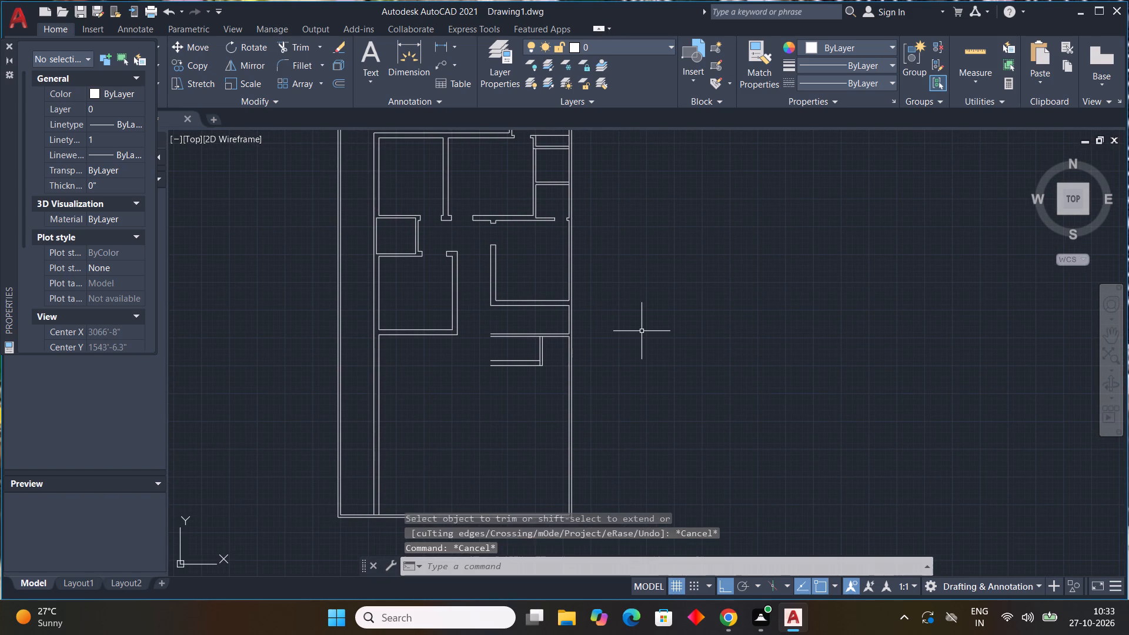
{"action": "key", "text": "Escape"}
{"action": "key", "text": "Escape"}
{"action": "key", "text": "Escape"}
{"action": "key", "text": "Escape"}
{"action": "key", "text": "Escape"}
{"action": "key", "text": "Escape"}
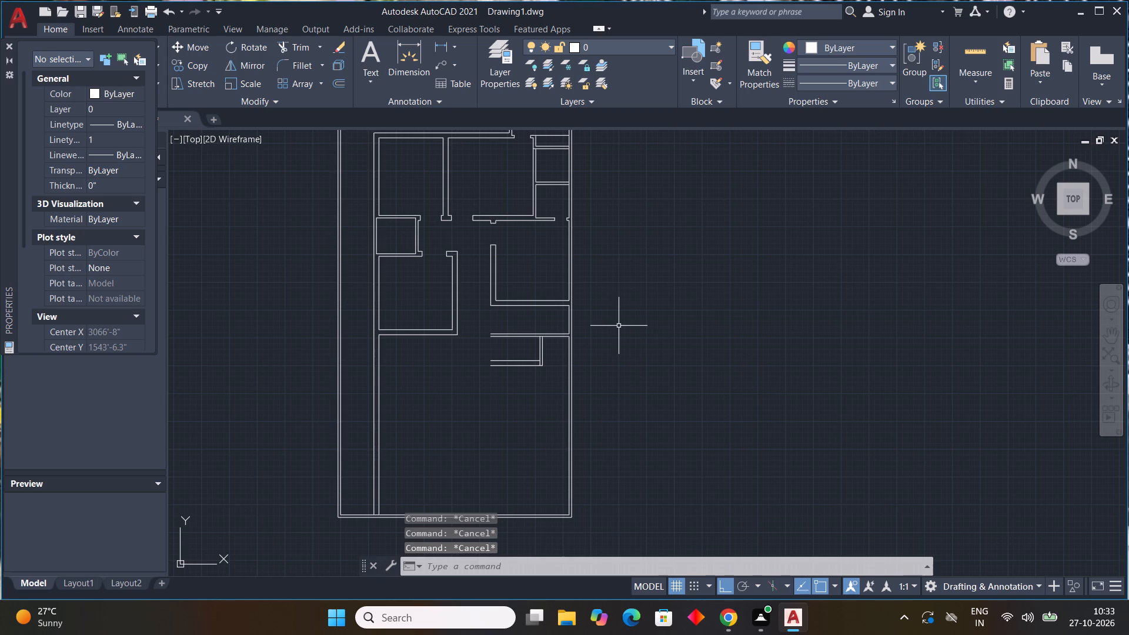
Draw a horizontal line from the lower end of the vertical partition's right line to the right outer wall's inner line.
{"action": "type", "text": "l"}
{"action": "key", "text": "space"}
{"action": "scroll", "coordinate": [558, 377], "scroll_direction": "up", "scroll_amount": 3}
{"action": "left_click", "coordinate": [490, 334]}
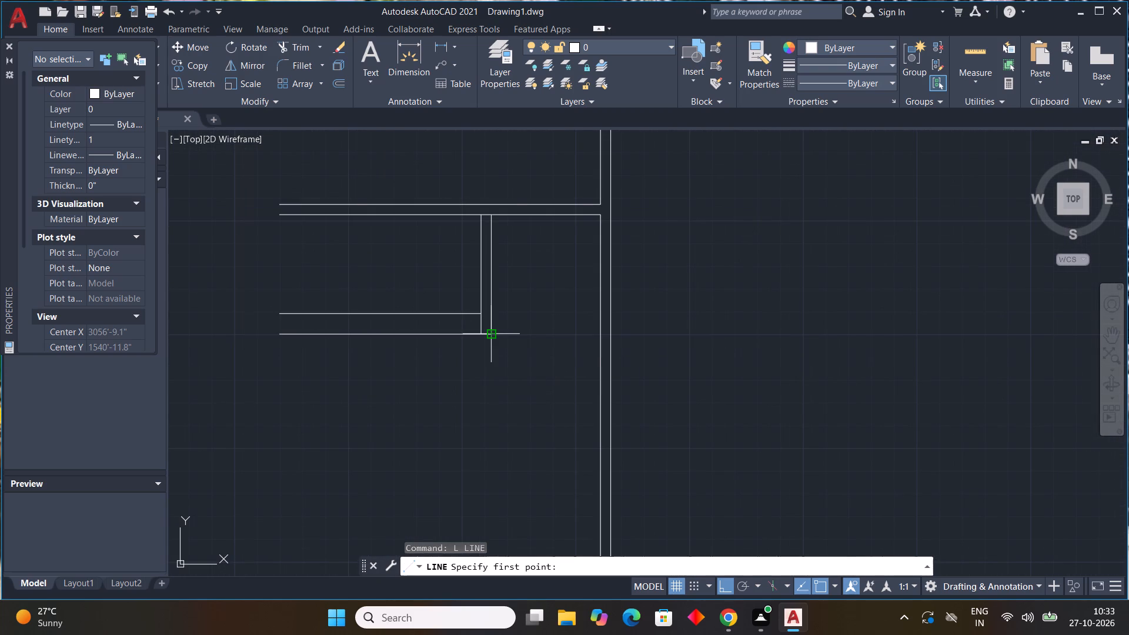
{"action": "left_click", "coordinate": [600, 330]}
{"action": "key", "text": "Escape"}
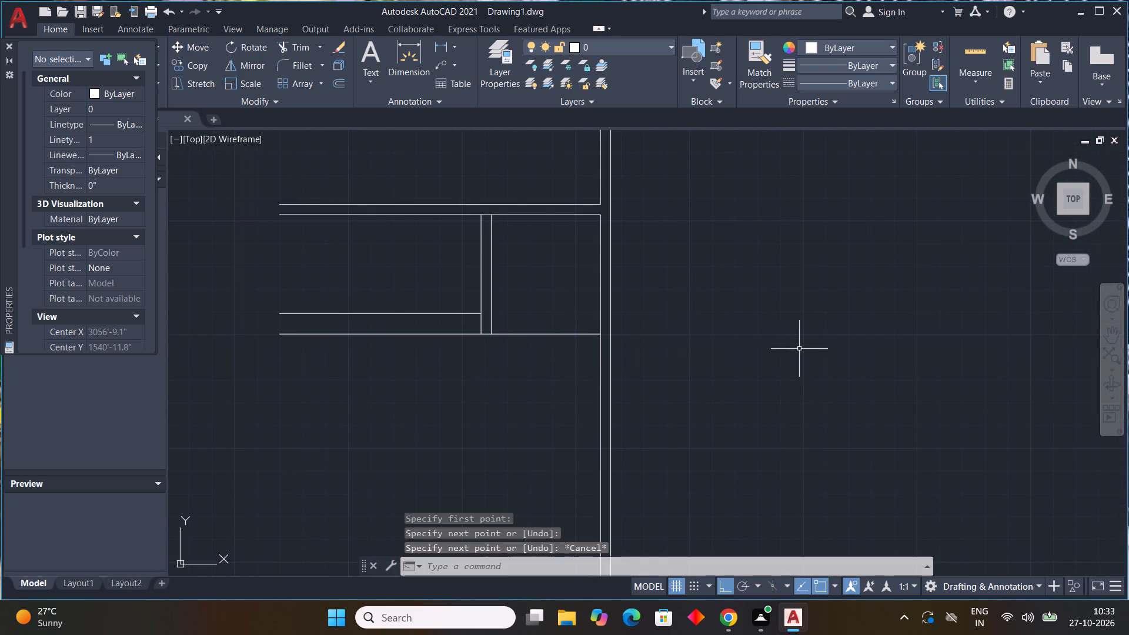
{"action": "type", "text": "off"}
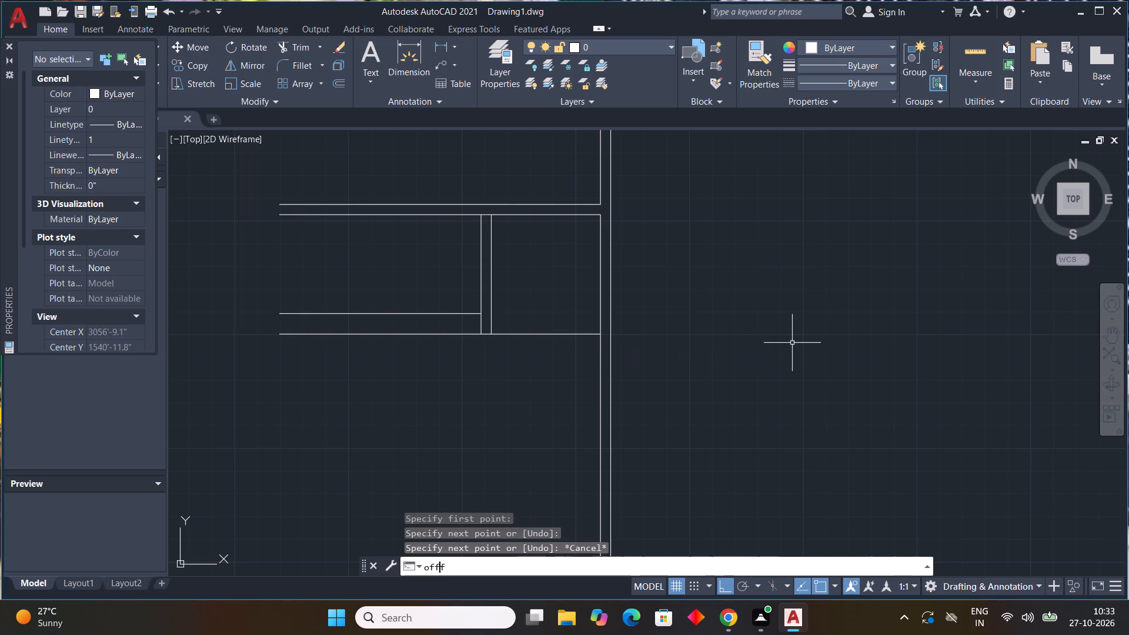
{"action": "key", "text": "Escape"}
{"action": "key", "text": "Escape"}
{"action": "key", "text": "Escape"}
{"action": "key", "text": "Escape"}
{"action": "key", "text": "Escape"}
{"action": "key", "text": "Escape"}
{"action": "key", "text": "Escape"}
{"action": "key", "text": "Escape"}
Offset the new horizontal line 4.5" upward to form the small right-hand room's bottom wall.
{"action": "type", "text": "off"}
{"action": "key", "text": "space"}
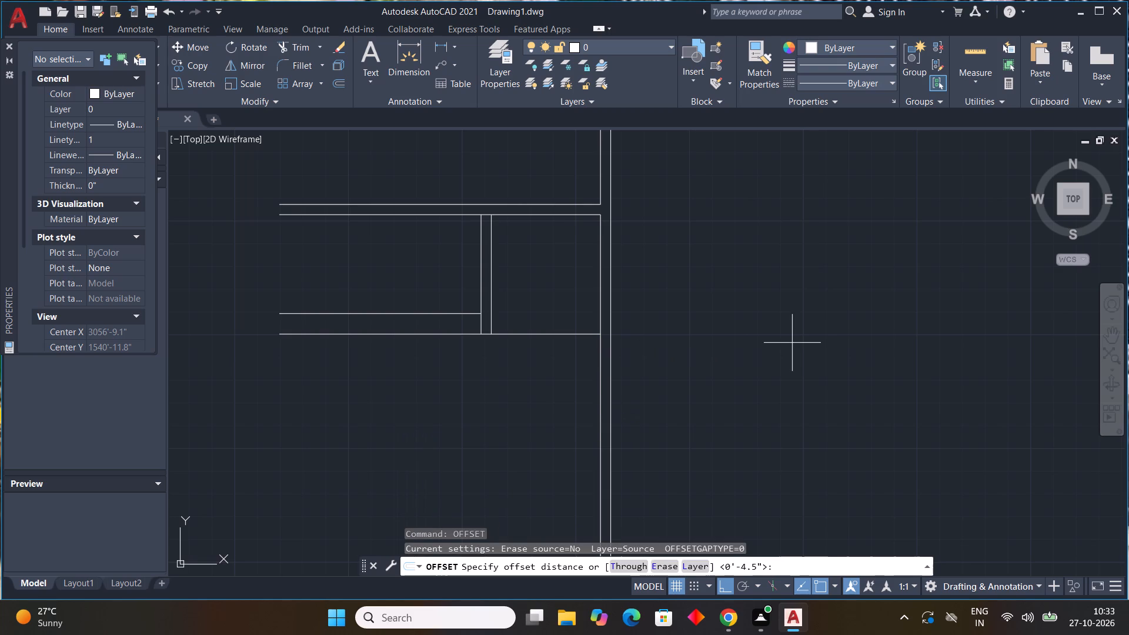
{"action": "type", "text": "4.5\""}
{"action": "key", "text": "Return"}
{"action": "left_click", "coordinate": [567, 331]}
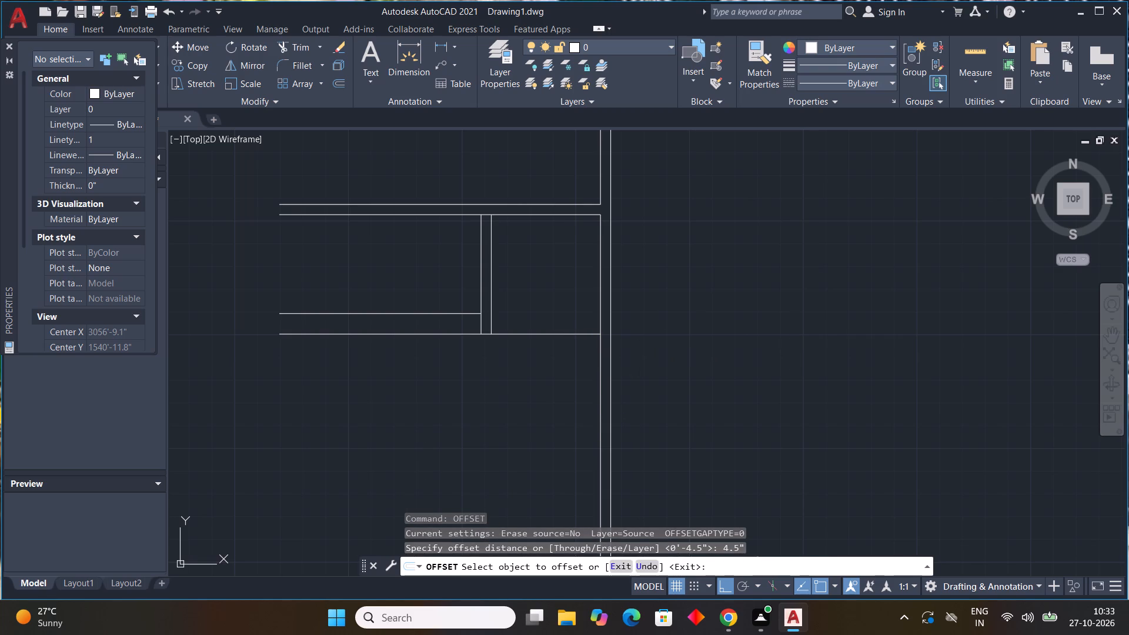
{"action": "left_click_drag", "start_coordinate": [568, 335], "coordinate": [566, 323]}
{"action": "left_click", "coordinate": [559, 308]}
{"action": "key", "text": "Escape"}
{"action": "key", "text": "Escape"}
{"action": "key", "text": "Escape"}
{"action": "key", "text": "Escape"}
{"action": "key", "text": "Escape"}
{"action": "key", "text": "Escape"}
{"action": "key", "text": "Escape"}
{"action": "key", "text": "Escape"}
{"action": "key", "text": "Escape"}
{"action": "key", "text": "Escape"}
{"action": "key", "text": "Escape"}
{"action": "key", "text": "Escape"}
{"action": "key", "text": "Escape"}
{"action": "key", "text": "Escape"}
{"action": "key", "text": "Escape"}
{"action": "key", "text": "Escape"}
{"action": "key", "text": "Escape"}
{"action": "key", "text": "Escape"}
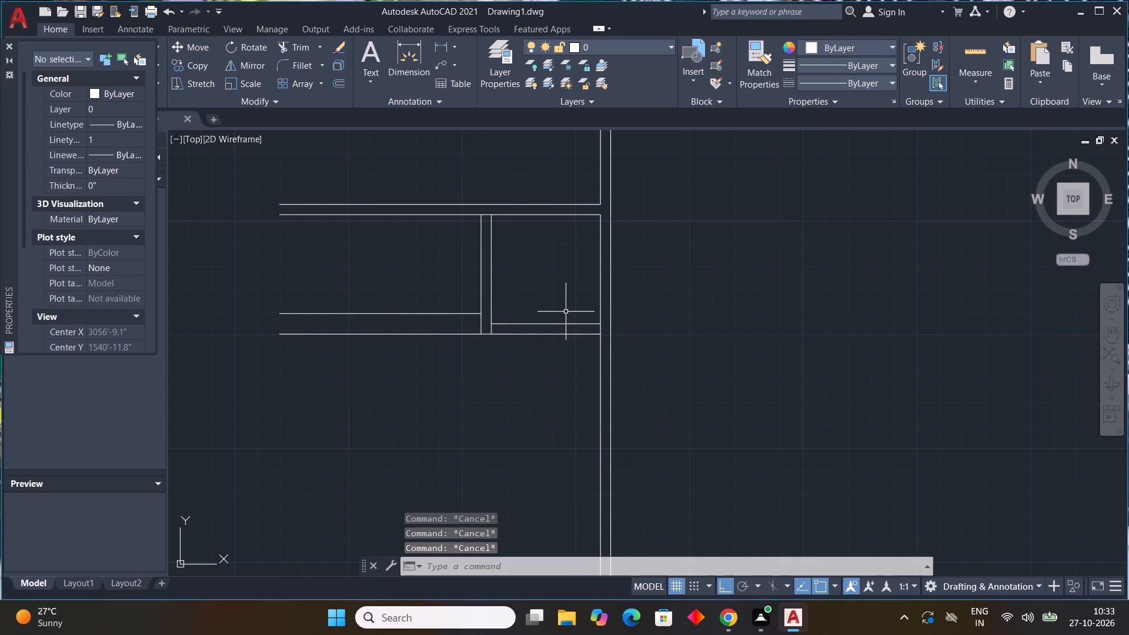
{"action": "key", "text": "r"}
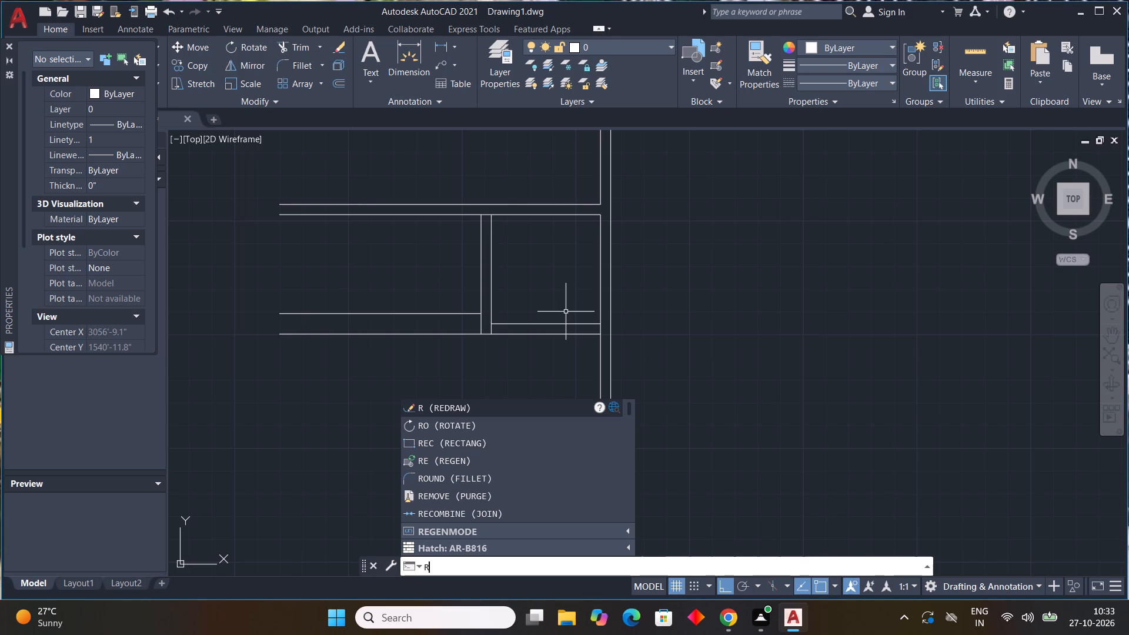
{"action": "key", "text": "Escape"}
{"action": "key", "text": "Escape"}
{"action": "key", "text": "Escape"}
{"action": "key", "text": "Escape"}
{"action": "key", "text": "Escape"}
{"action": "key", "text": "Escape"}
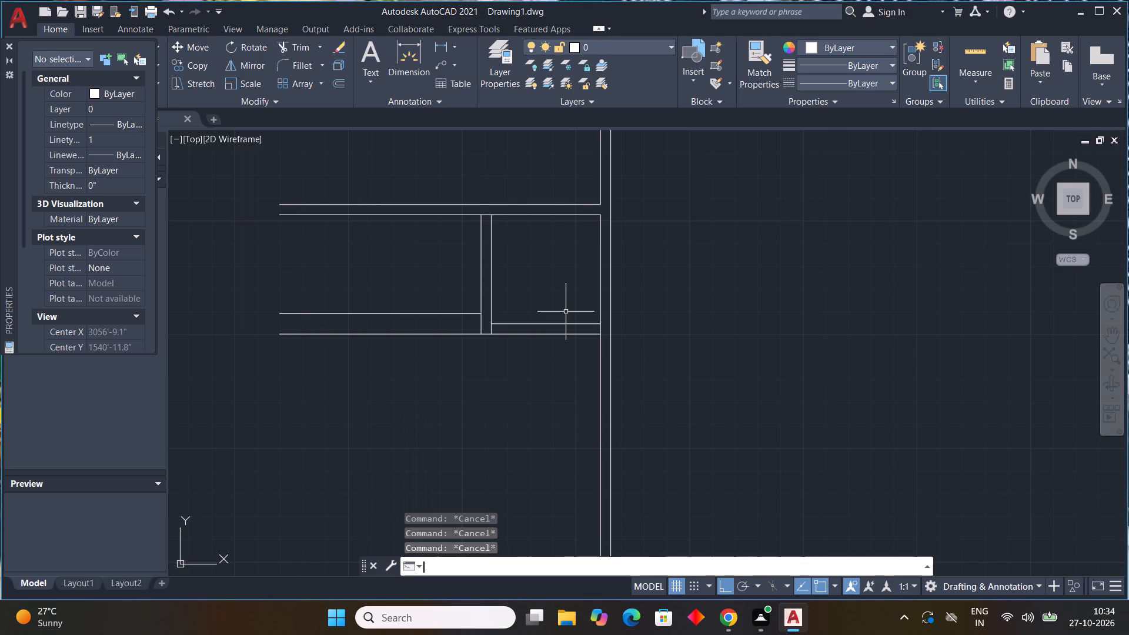
Trim the partition's right line within the new 4.5" bottom wall, and the top wall's lower line inside the partition thickness.
{"action": "type", "text": "tr"}
{"action": "key", "text": "space"}
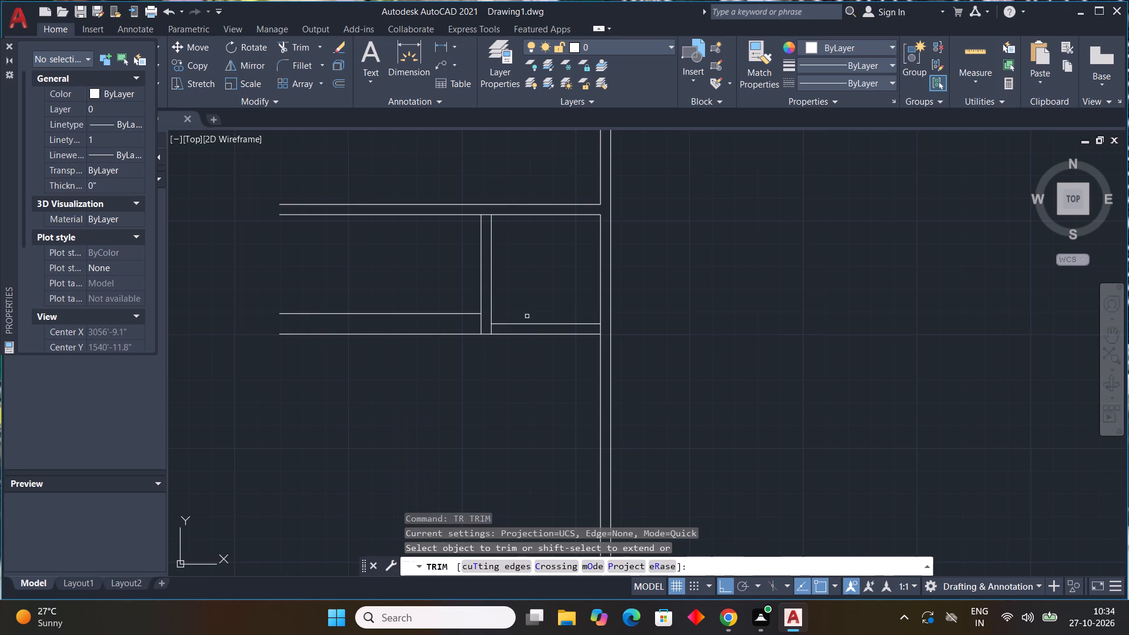
{"action": "scroll", "coordinate": [502, 301], "scroll_direction": "up", "scroll_amount": 2}
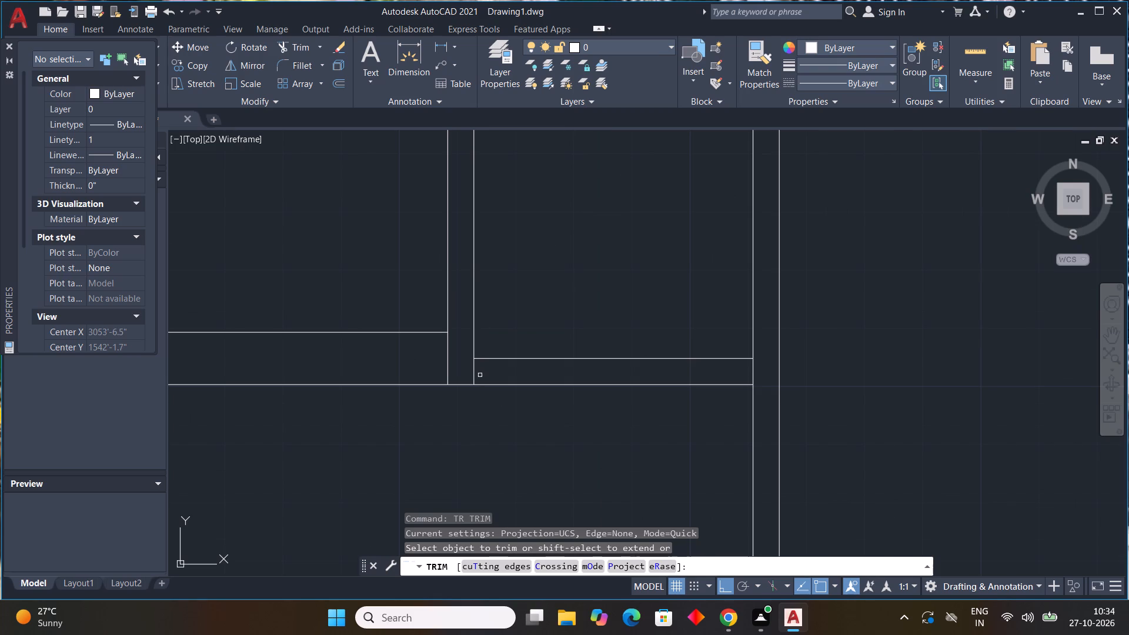
{"action": "left_click", "coordinate": [475, 372]}
{"action": "scroll", "coordinate": [499, 284], "scroll_direction": "down", "scroll_amount": 4}
{"action": "middle_click_drag", "start_coordinate": [513, 271], "coordinate": [561, 365]}
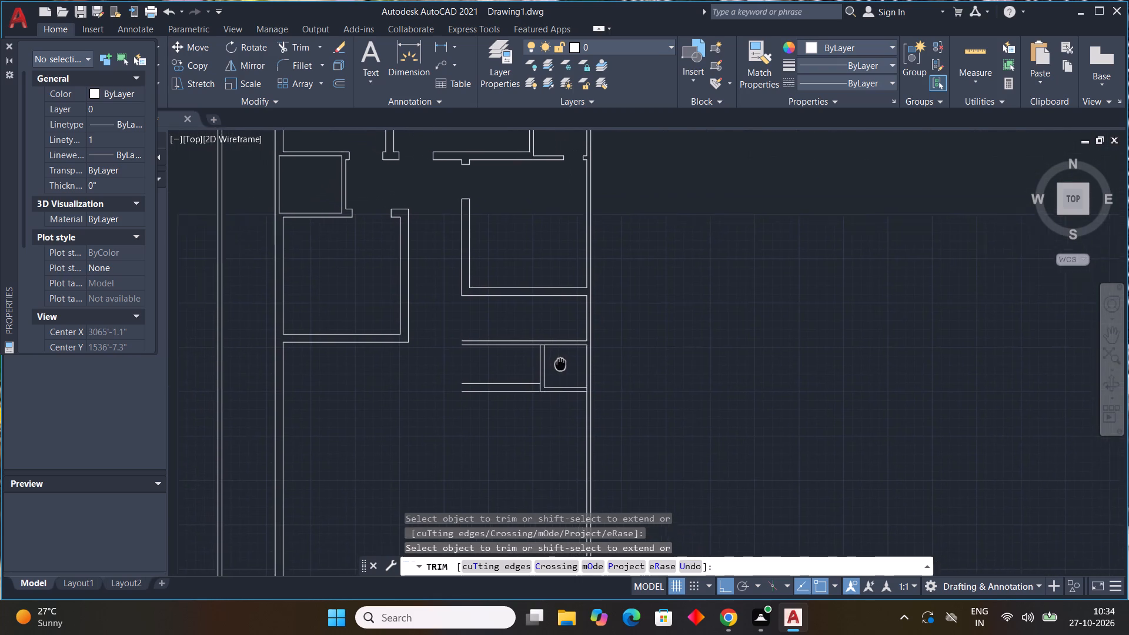
{"action": "middle_click_drag", "start_coordinate": [561, 365], "coordinate": [570, 369]}
{"action": "scroll", "coordinate": [553, 351], "scroll_direction": "up", "scroll_amount": 2}
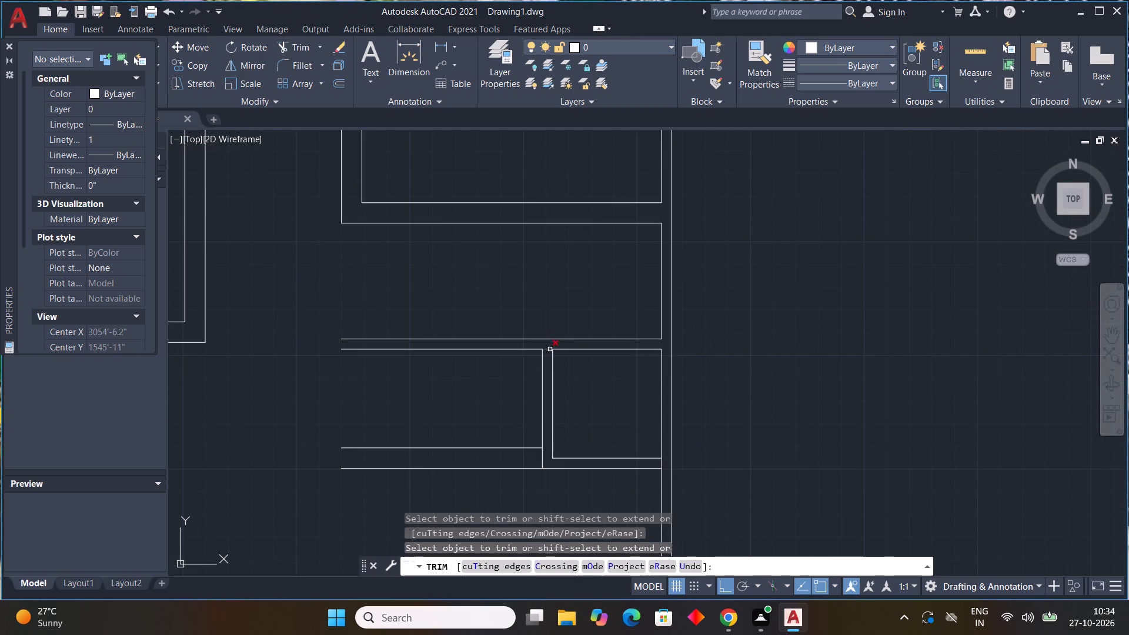
{"action": "left_click", "coordinate": [548, 349]}
{"action": "key", "text": "Escape"}
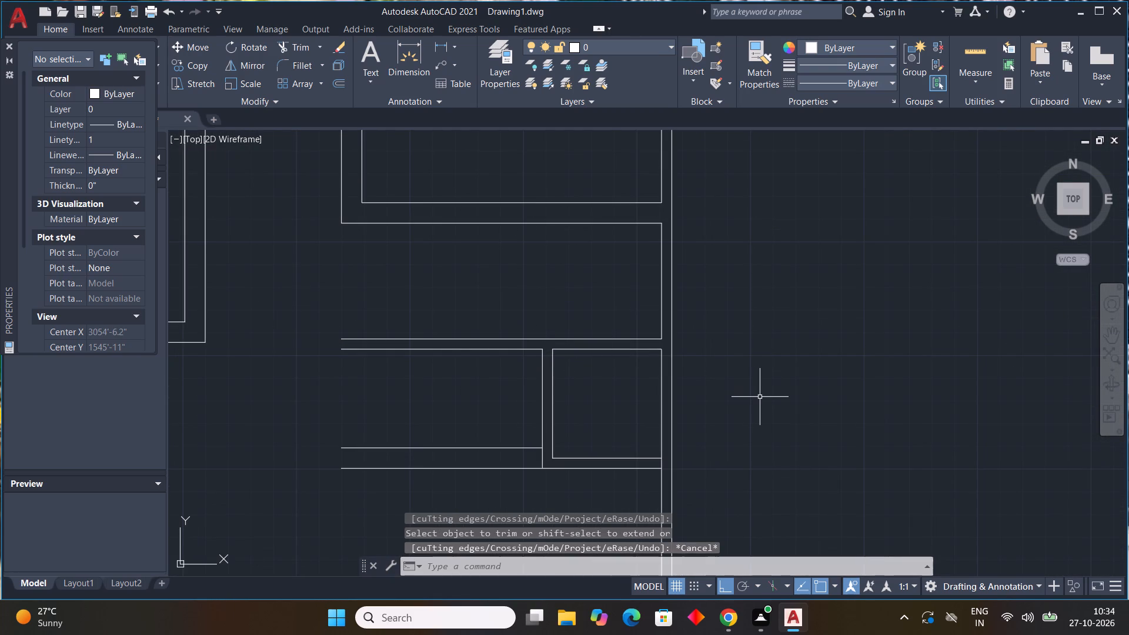
Draw a short line across the right outer wall's thickness, continuing the upper line of the small room's top wall.
{"action": "key", "text": "l"}
{"action": "key", "text": "space"}
{"action": "left_click", "coordinate": [664, 338]}
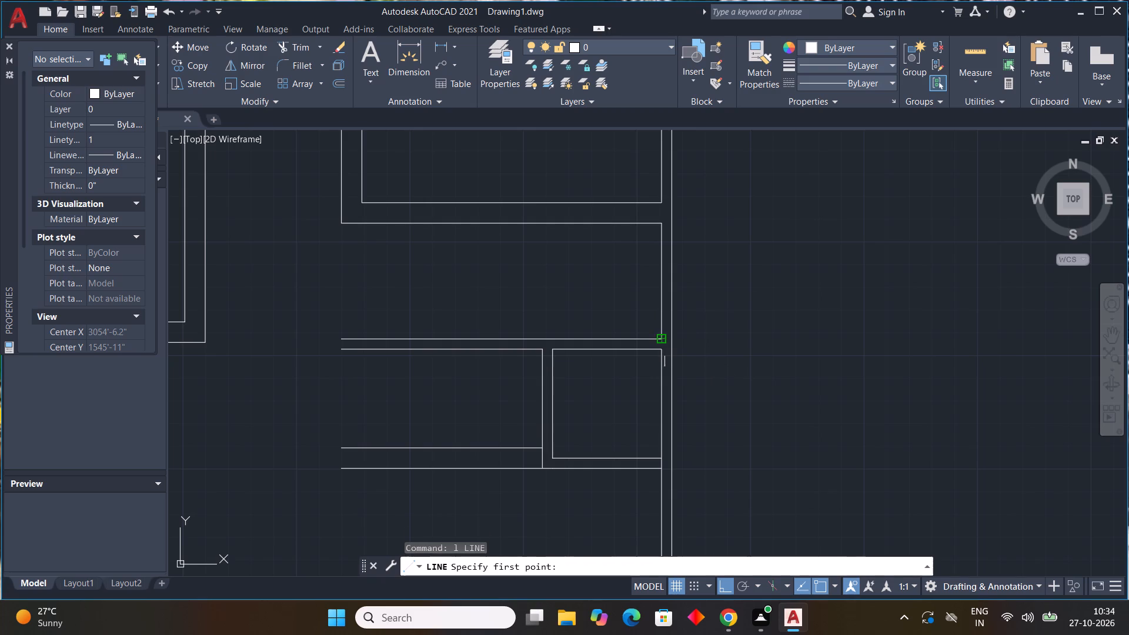
{"action": "left_click", "coordinate": [674, 337]}
{"action": "key", "text": "Escape"}
Draw a vertical line from the partition's left line up through the horizontal wall to the bottom line of the 9" wall above.
{"action": "key", "text": "space"}
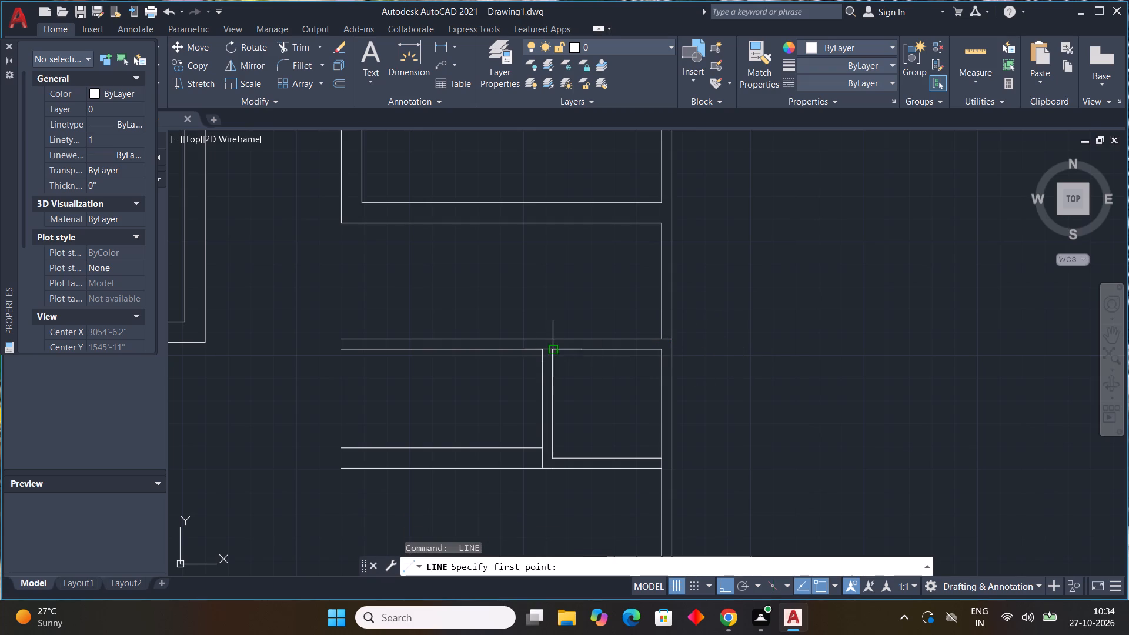
{"action": "left_click", "coordinate": [539, 346]}
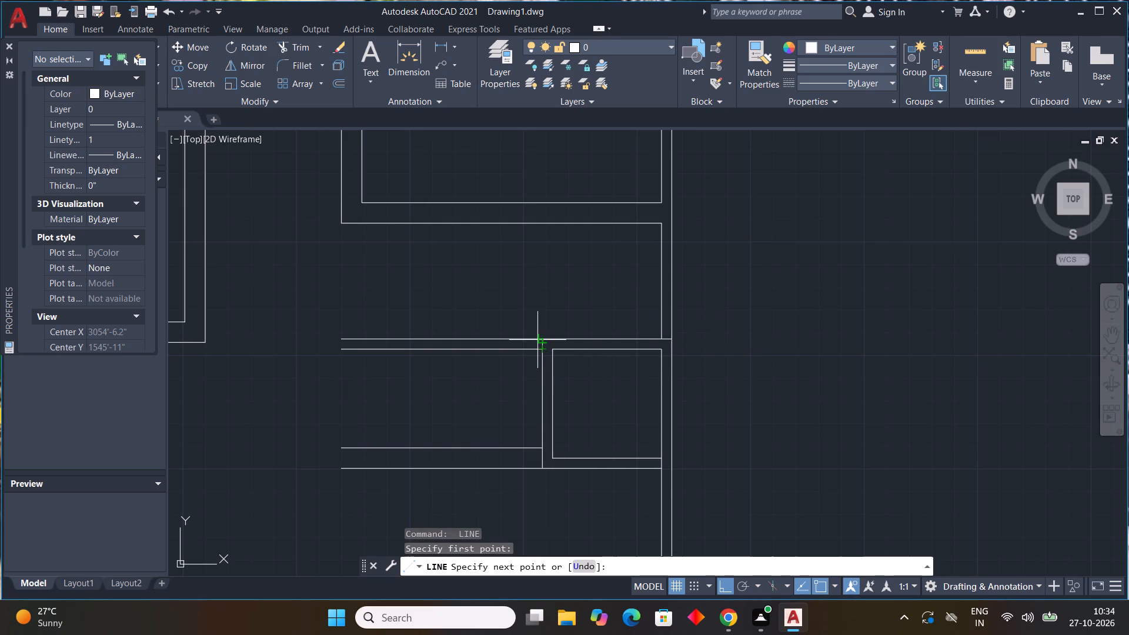
{"action": "left_click", "coordinate": [537, 338]}
{"action": "key", "text": "F1"}
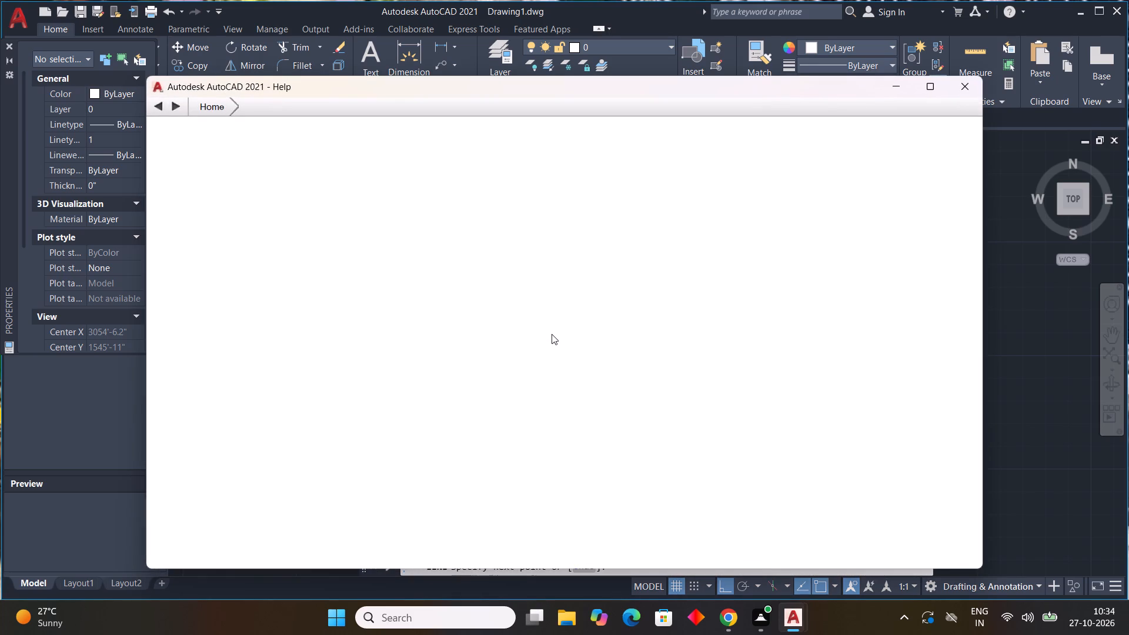
{"action": "left_click", "coordinate": [962, 78]}
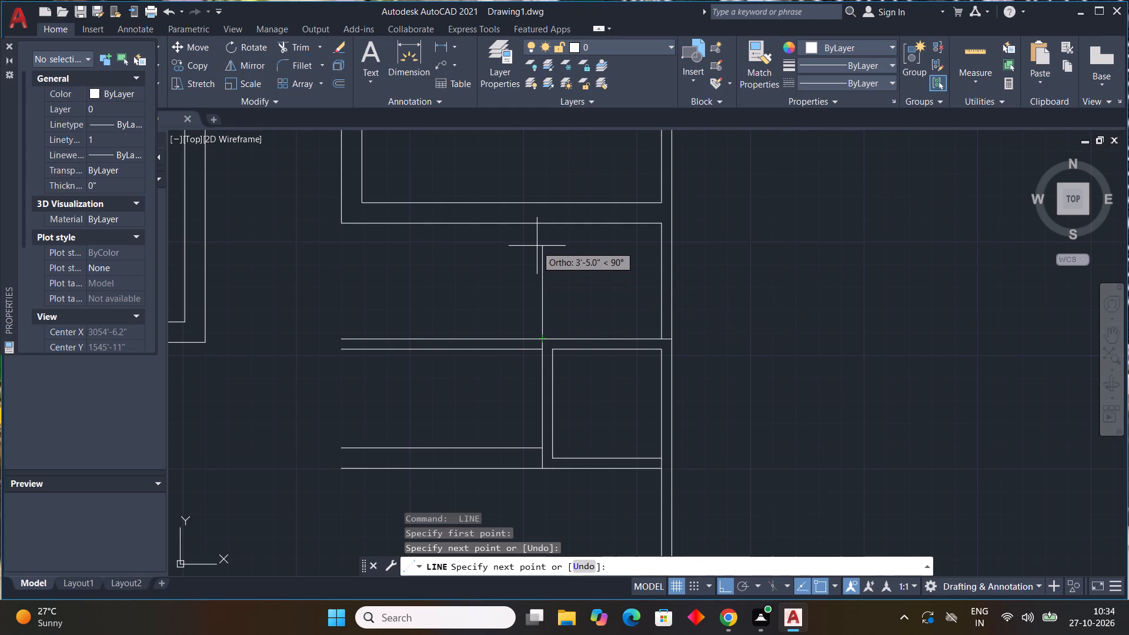
{"action": "scroll", "coordinate": [544, 230], "scroll_direction": "up", "scroll_amount": 1}
{"action": "middle_click_drag", "start_coordinate": [544, 230], "coordinate": [566, 289]}
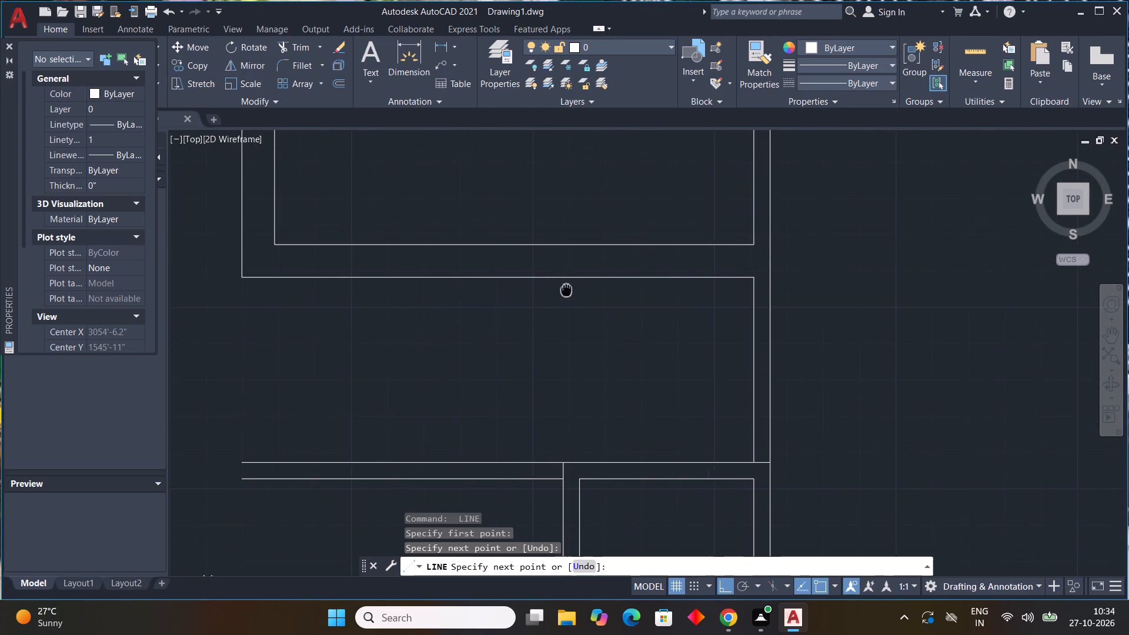
{"action": "middle_click_drag", "start_coordinate": [566, 289], "coordinate": [568, 289]}
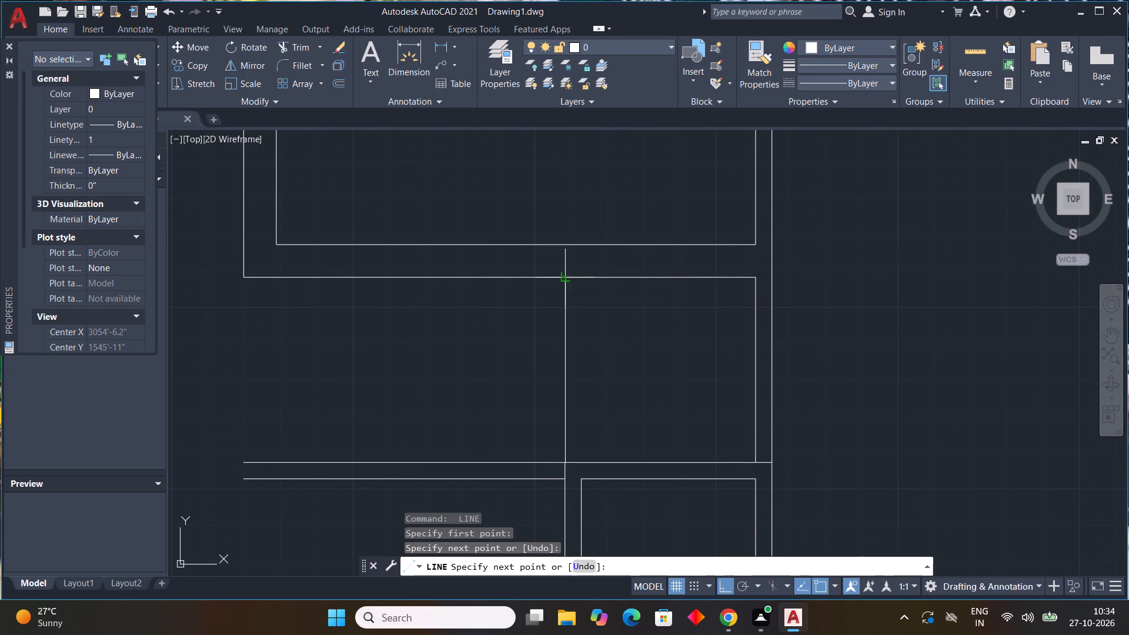
{"action": "left_click", "coordinate": [566, 275]}
{"action": "key", "text": "Escape"}
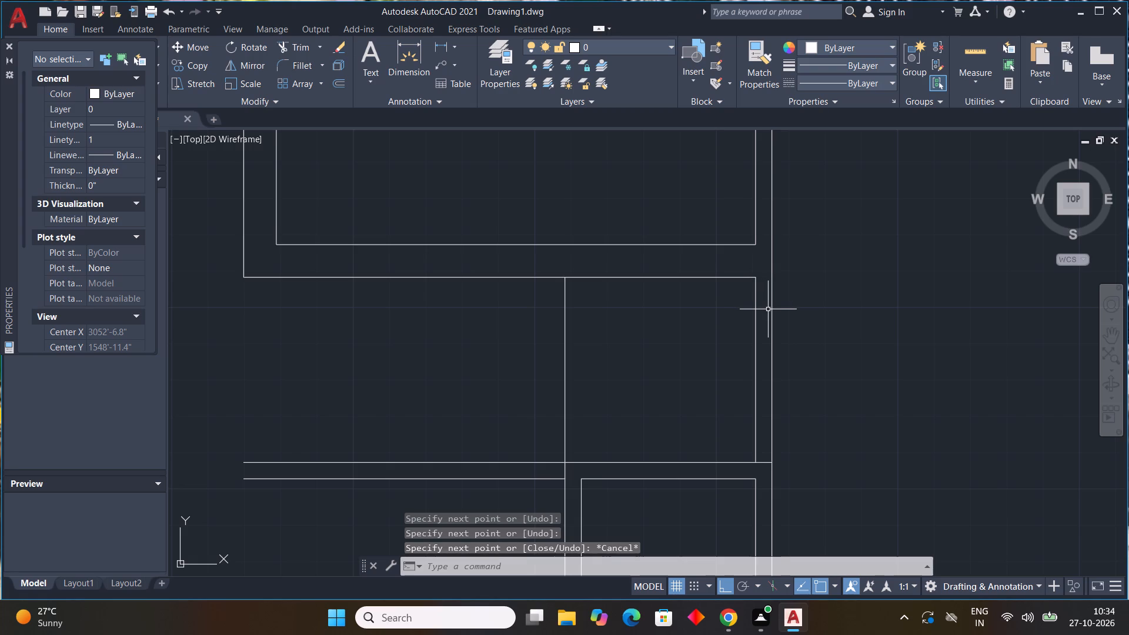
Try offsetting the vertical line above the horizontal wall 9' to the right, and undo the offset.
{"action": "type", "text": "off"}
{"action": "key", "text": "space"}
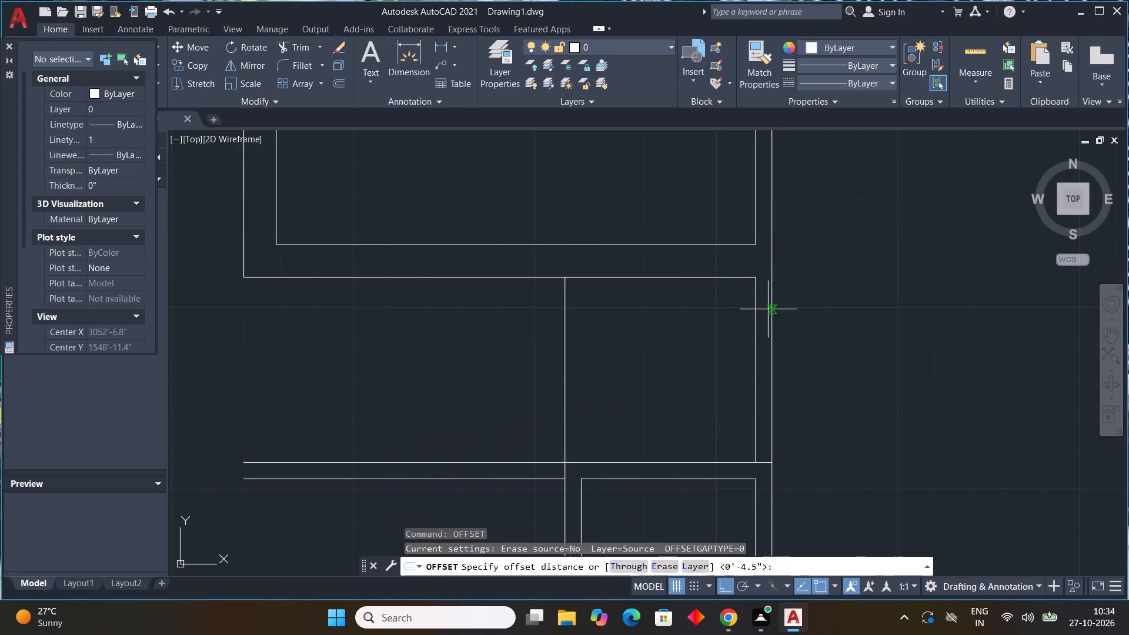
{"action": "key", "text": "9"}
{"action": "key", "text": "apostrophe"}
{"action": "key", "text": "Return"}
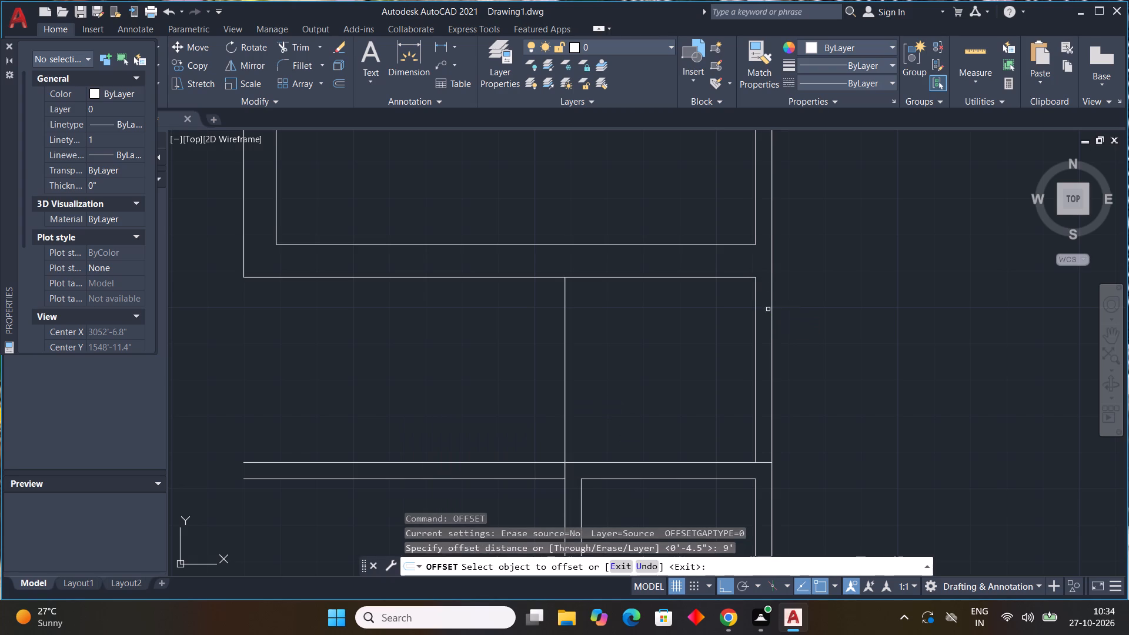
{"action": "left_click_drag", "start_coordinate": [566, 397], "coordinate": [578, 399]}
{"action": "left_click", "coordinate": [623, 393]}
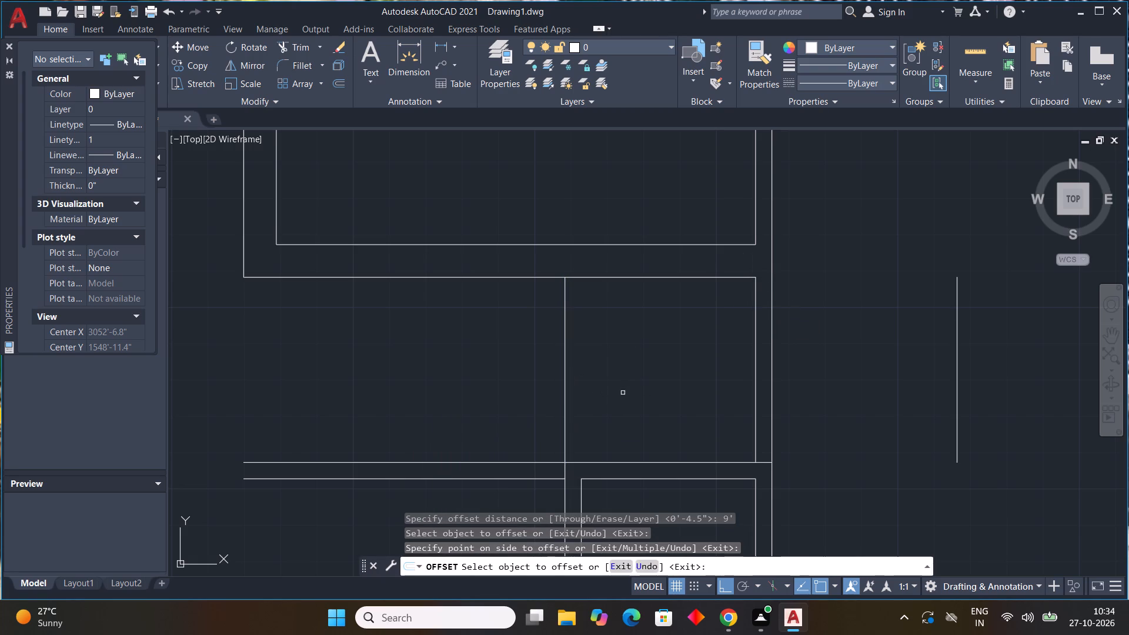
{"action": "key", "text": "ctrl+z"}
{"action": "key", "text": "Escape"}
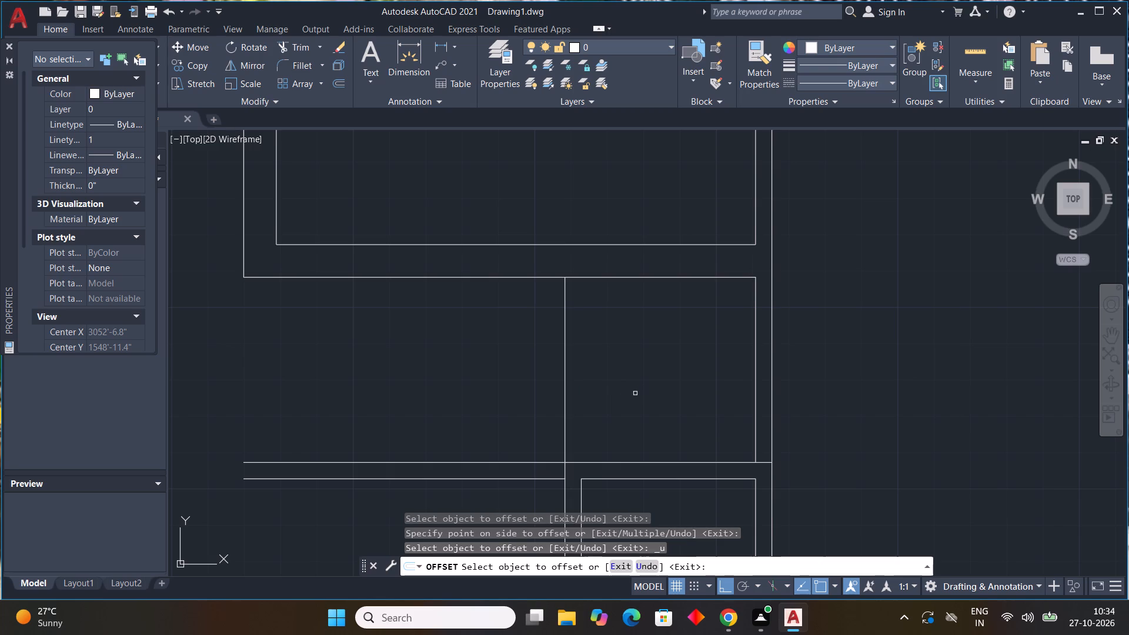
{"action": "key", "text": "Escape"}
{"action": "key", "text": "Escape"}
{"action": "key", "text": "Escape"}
Offset the vertical line above the horizontal wall 9" to the right to form a partition.
{"action": "type", "text": "off"}
{"action": "key", "text": "space"}
{"action": "type", "text": "9\""}
{"action": "key", "text": "Return"}
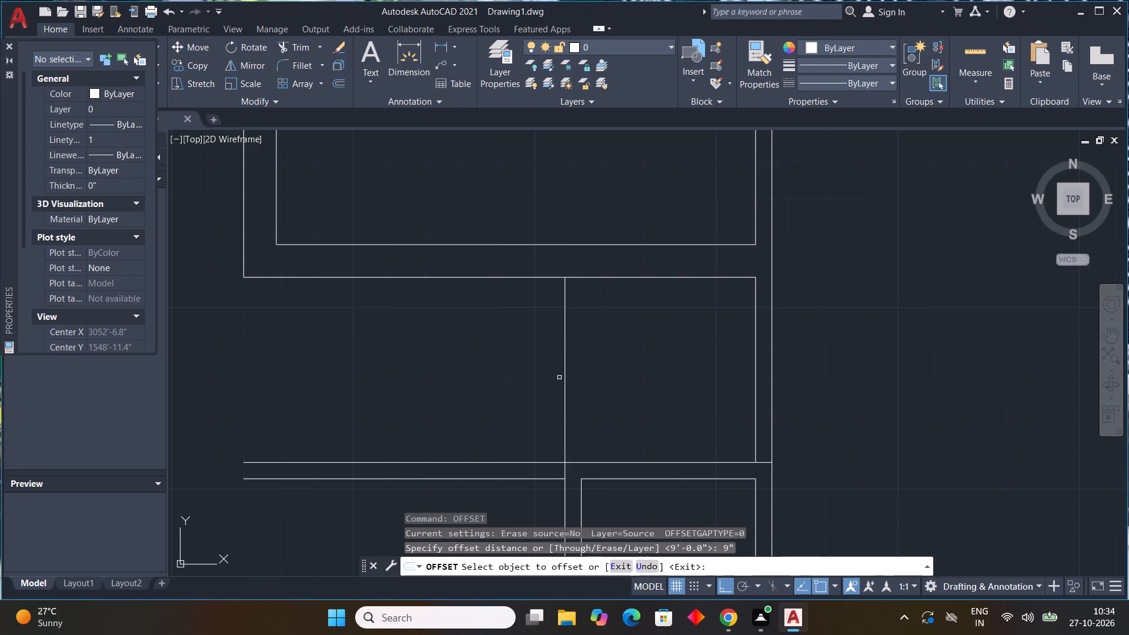
{"action": "left_click_drag", "start_coordinate": [564, 382], "coordinate": [573, 385]}
{"action": "left_click", "coordinate": [646, 386]}
{"action": "key", "text": "Escape"}
{"action": "key", "text": "Escape"}
{"action": "key", "text": "Escape"}
{"action": "key", "text": "Escape"}
{"action": "key", "text": "Escape"}
{"action": "key", "text": "Escape"}
{"action": "key", "text": "Escape"}
{"action": "key", "text": "Escape"}
{"action": "key", "text": "Escape"}
{"action": "key", "text": "Escape"}
{"action": "key", "text": "Escape"}
{"action": "key", "text": "Escape"}
{"action": "key", "text": "Escape"}
{"action": "key", "text": "Escape"}
{"action": "key", "text": "Escape"}
{"action": "key", "text": "Escape"}
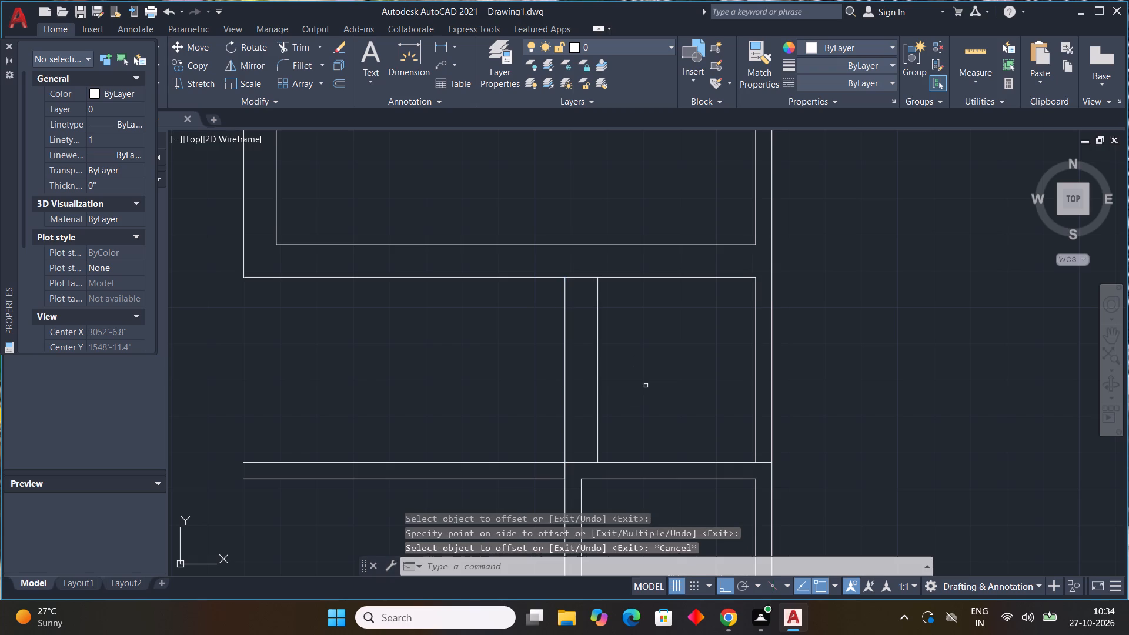
Draw a short horizontal line across the new 9" partition just below its upper end.
{"action": "middle_click_drag", "start_coordinate": [642, 383], "coordinate": [604, 427]}
{"action": "scroll", "coordinate": [622, 402], "scroll_direction": "down", "scroll_amount": 1}
{"action": "key", "text": "l"}
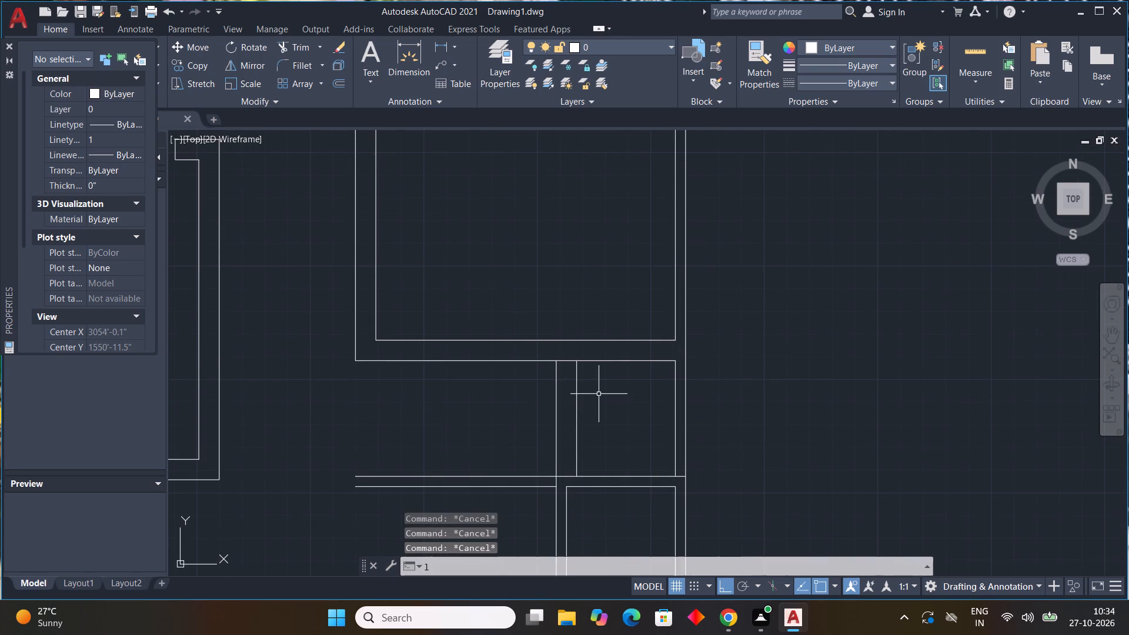
{"action": "key", "text": "space"}
{"action": "scroll", "coordinate": [575, 371], "scroll_direction": "up", "scroll_amount": 2}
{"action": "left_click", "coordinate": [579, 375]}
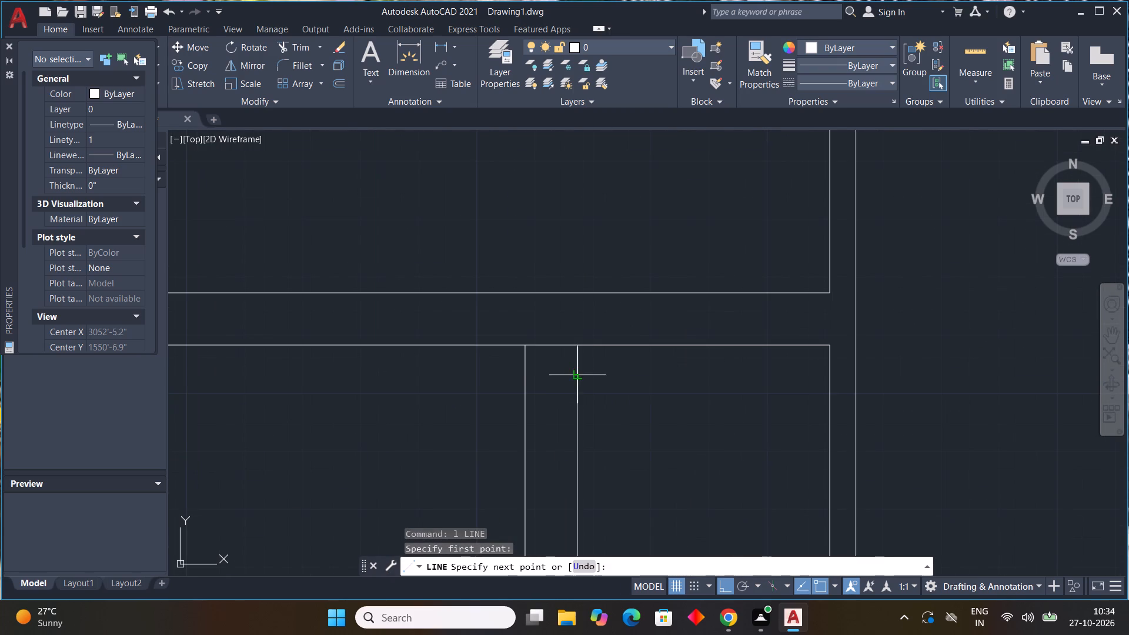
{"action": "left_click", "coordinate": [527, 375]}
{"action": "key", "text": "Escape"}
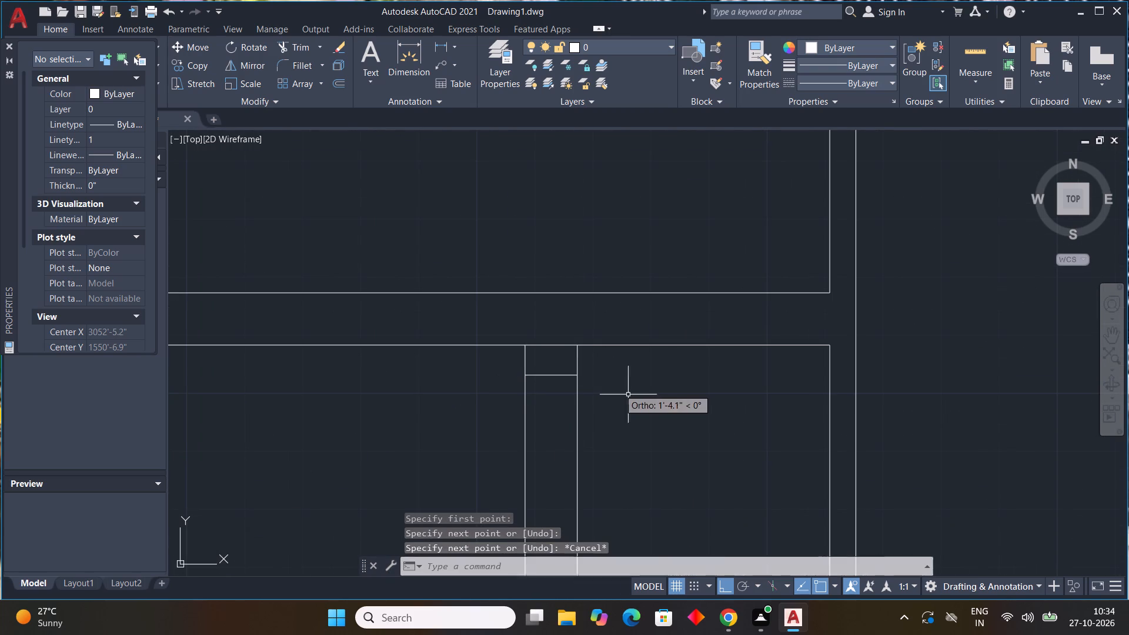
Draw a short horizontal line across the new 9" partition just above its lower end.
{"action": "scroll", "coordinate": [640, 406], "scroll_direction": "down", "scroll_amount": 3}
{"action": "middle_click_drag", "start_coordinate": [640, 406], "coordinate": [609, 359]}
{"action": "middle_click", "coordinate": [609, 359]}
{"action": "key", "text": "space"}
{"action": "scroll", "coordinate": [594, 409], "scroll_direction": "up", "scroll_amount": 3}
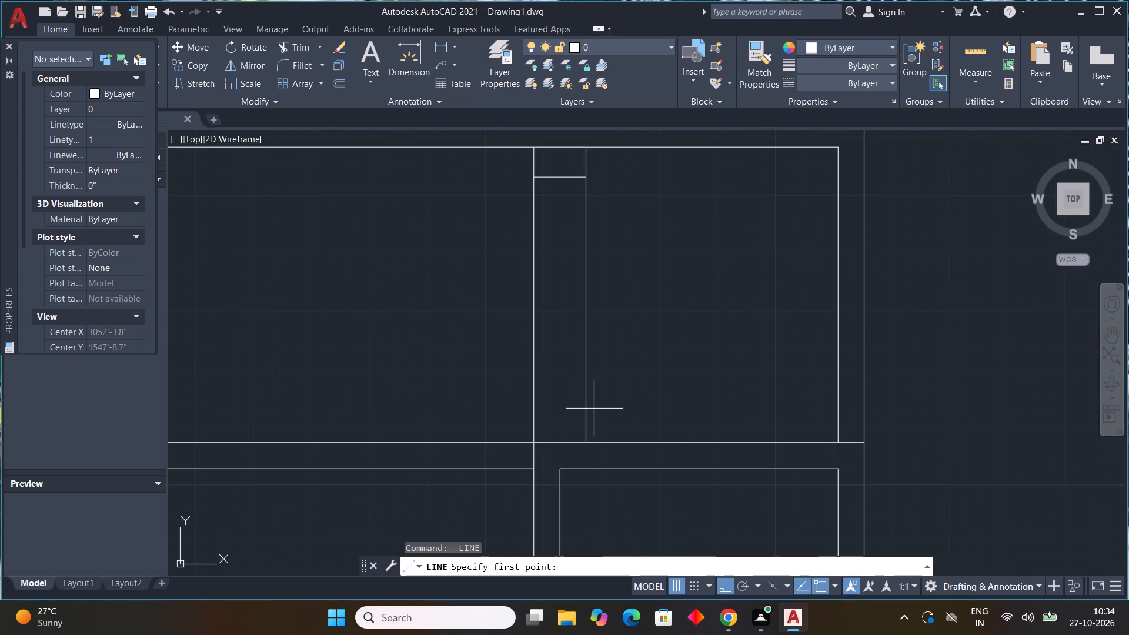
{"action": "left_click", "coordinate": [586, 408]}
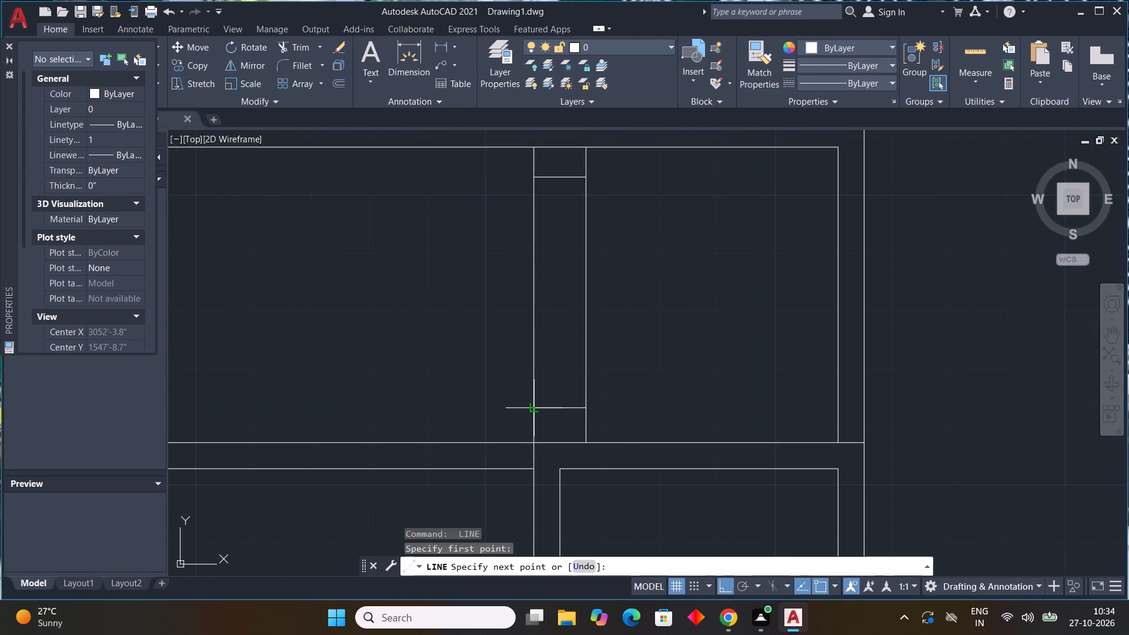
{"action": "left_click", "coordinate": [536, 411]}
{"action": "key", "text": "Escape"}
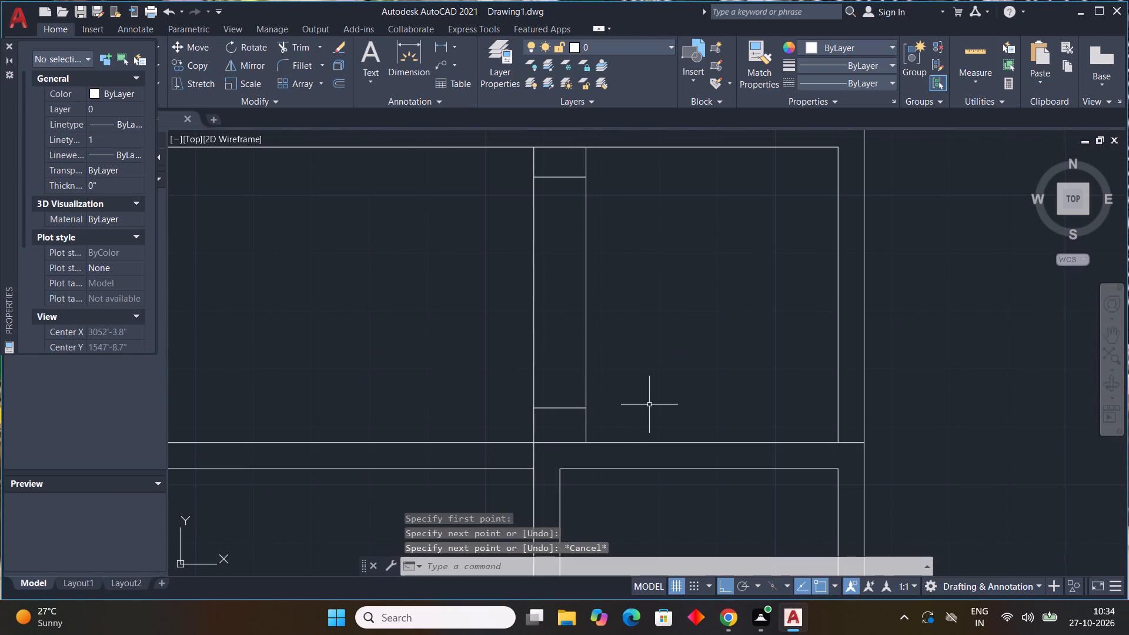
Trim the horizontal wall lines crossing the 9" partition's lower and upper ends, and the stub inside the outer wall.
{"action": "type", "text": "tr"}
{"action": "key", "text": "space"}
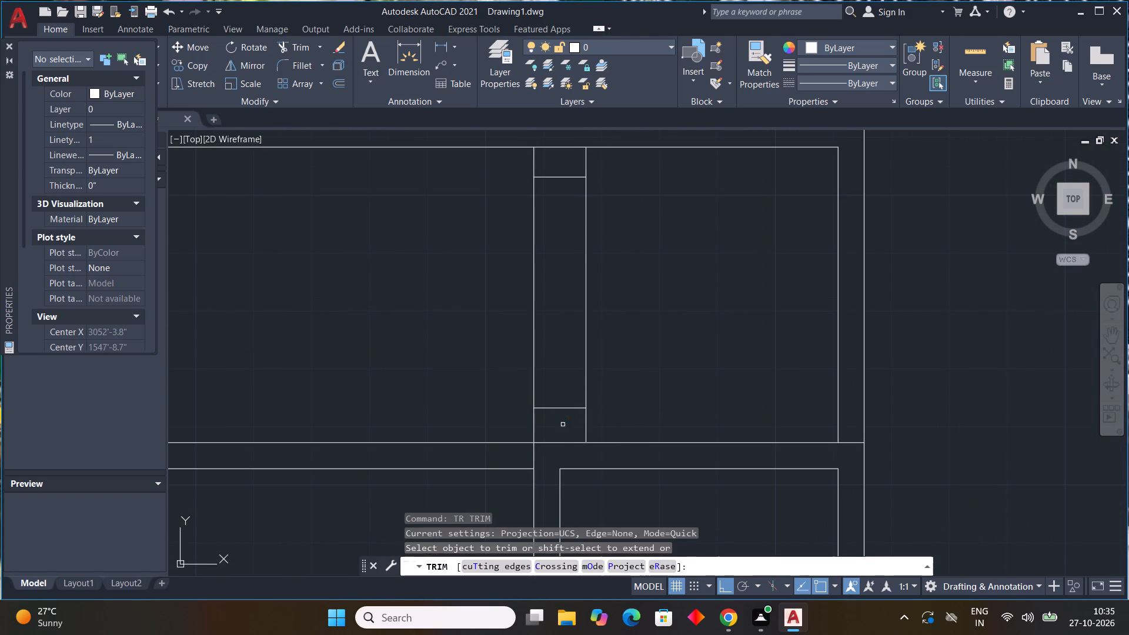
{"action": "left_click", "coordinate": [562, 443]}
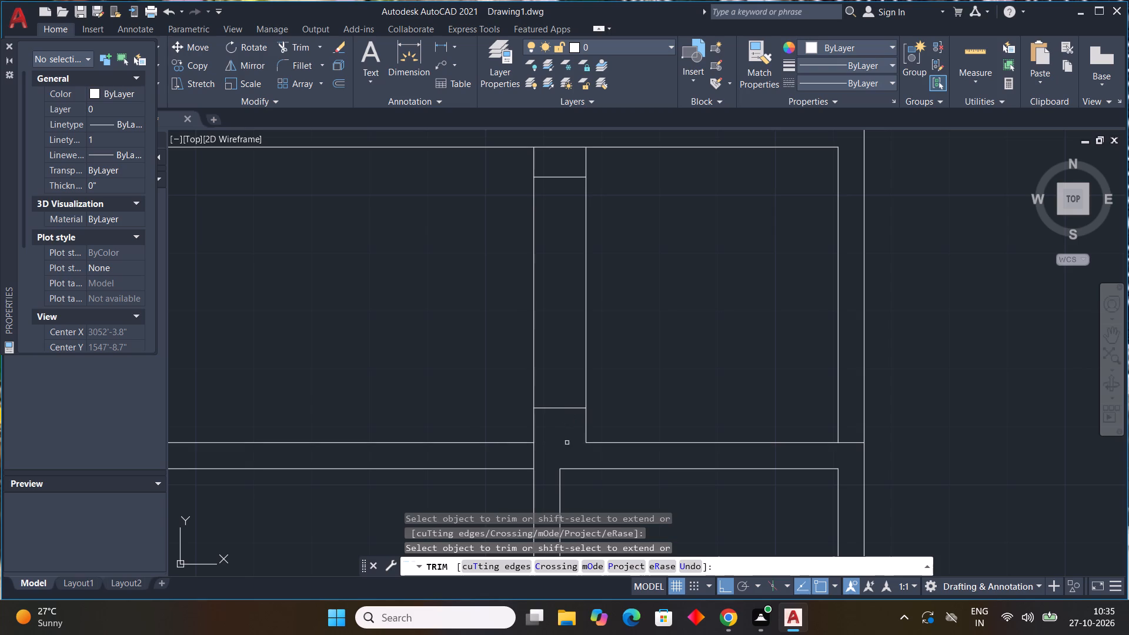
{"action": "scroll", "coordinate": [659, 442], "scroll_direction": "down", "scroll_amount": 2}
{"action": "middle_click_drag", "start_coordinate": [678, 417], "coordinate": [672, 443]}
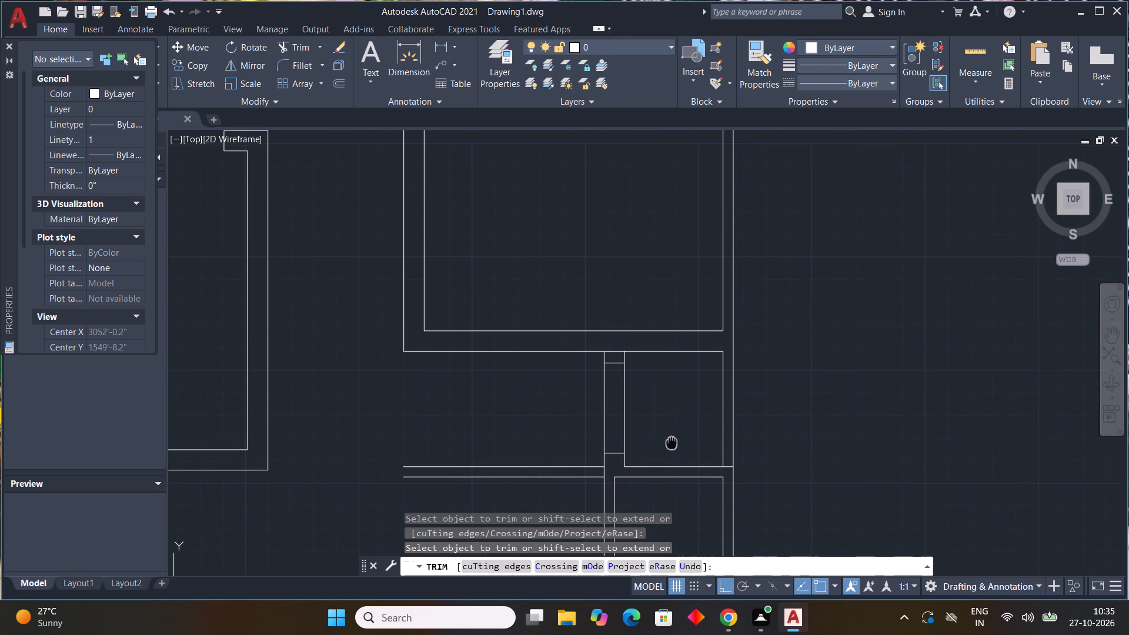
{"action": "middle_click_drag", "start_coordinate": [672, 443], "coordinate": [672, 444]}
{"action": "left_click", "coordinate": [730, 468]}
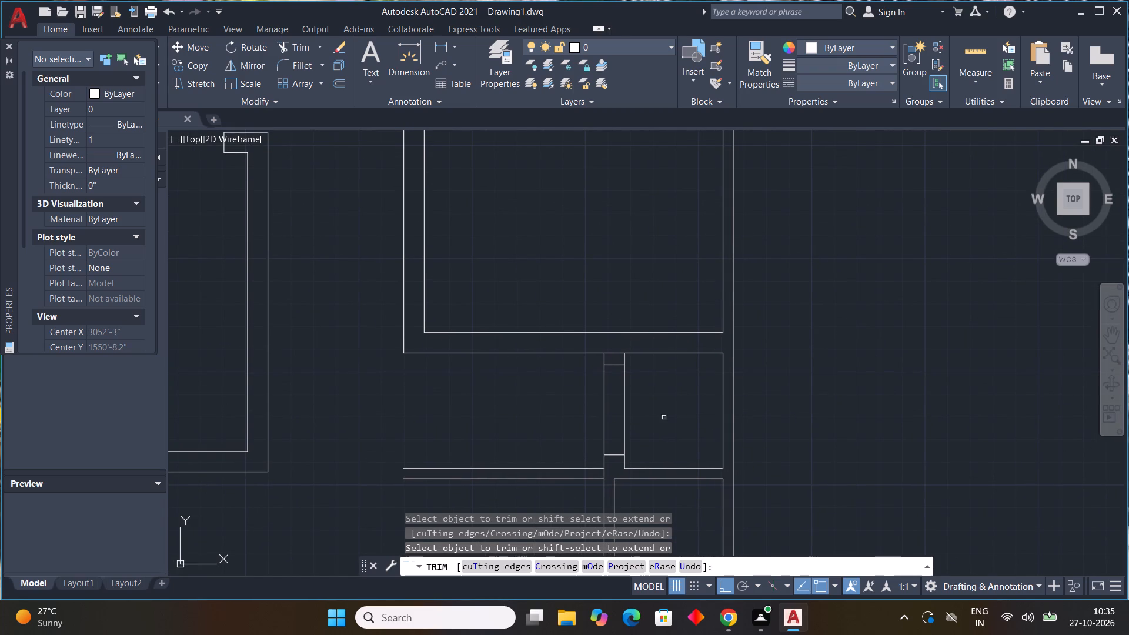
{"action": "left_click", "coordinate": [610, 355]}
{"action": "middle_click_drag", "start_coordinate": [647, 430], "coordinate": [622, 390]}
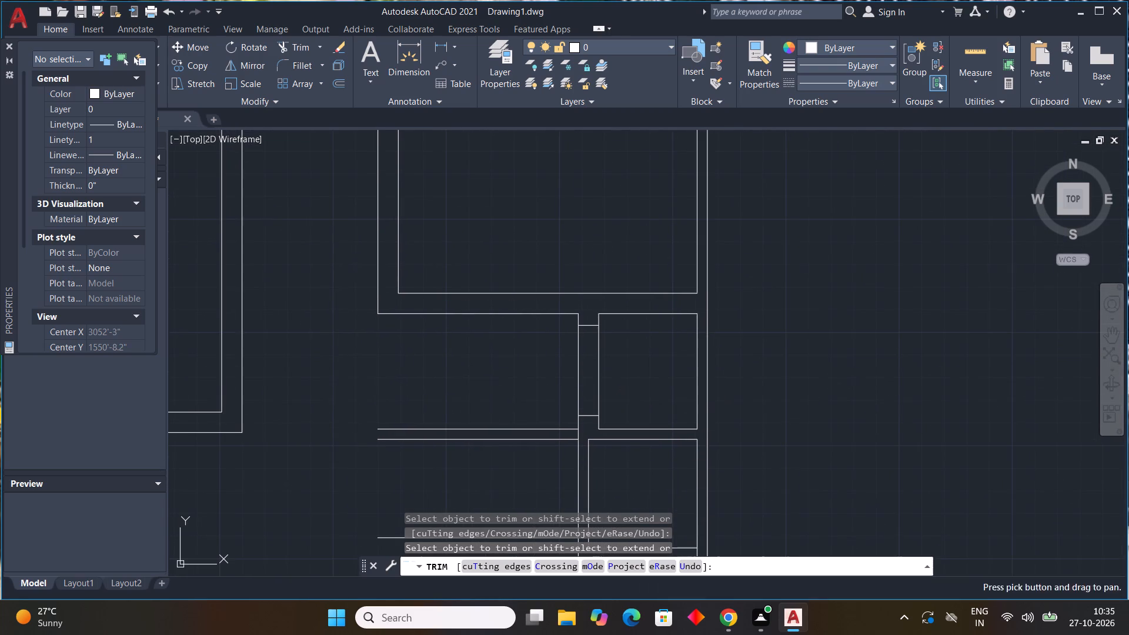
{"action": "scroll", "coordinate": [632, 395], "scroll_direction": "down", "scroll_amount": 2}
{"action": "middle_click_drag", "start_coordinate": [633, 405], "coordinate": [668, 377]}
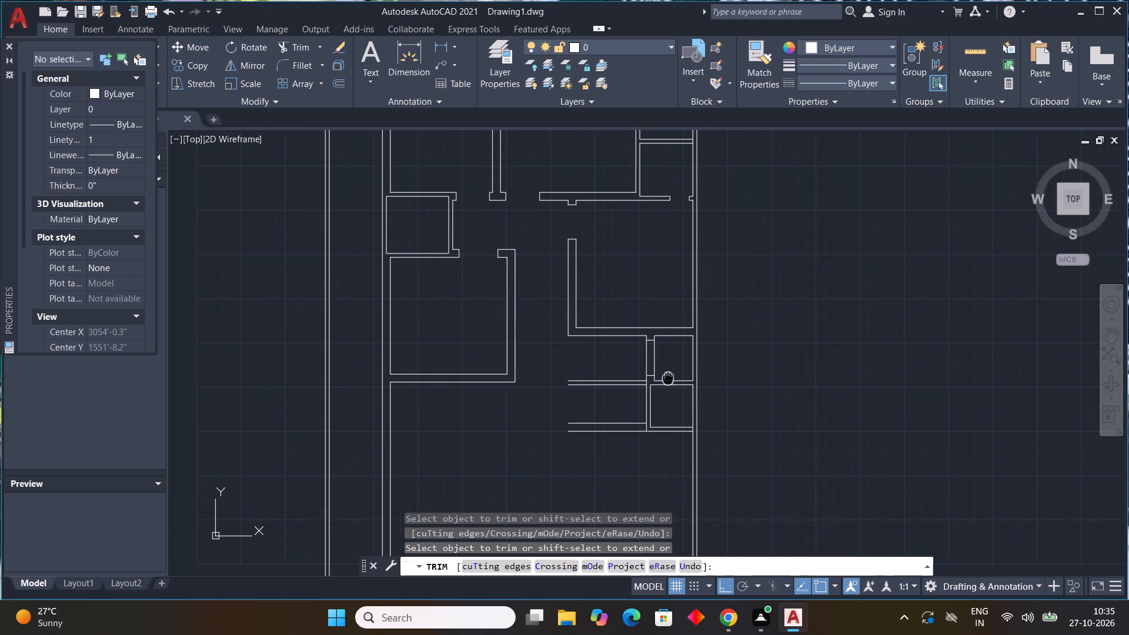
{"action": "middle_click_drag", "start_coordinate": [668, 377], "coordinate": [684, 377]}
{"action": "key", "text": "Escape"}
{"action": "key", "text": "Escape"}
{"action": "key", "text": "Escape"}
{"action": "key", "text": "Escape"}
{"action": "key", "text": "Escape"}
{"action": "key", "text": "Escape"}
{"action": "key", "text": "Escape"}
{"action": "key", "text": "Escape"}
{"action": "key", "text": "Escape"}
{"action": "key", "text": "Escape"}
{"action": "key", "text": "Escape"}
{"action": "key", "text": "Escape"}
{"action": "key", "text": "Escape"}
{"action": "key", "text": "Escape"}
{"action": "key", "text": "Escape"}
{"action": "key", "text": "Escape"}
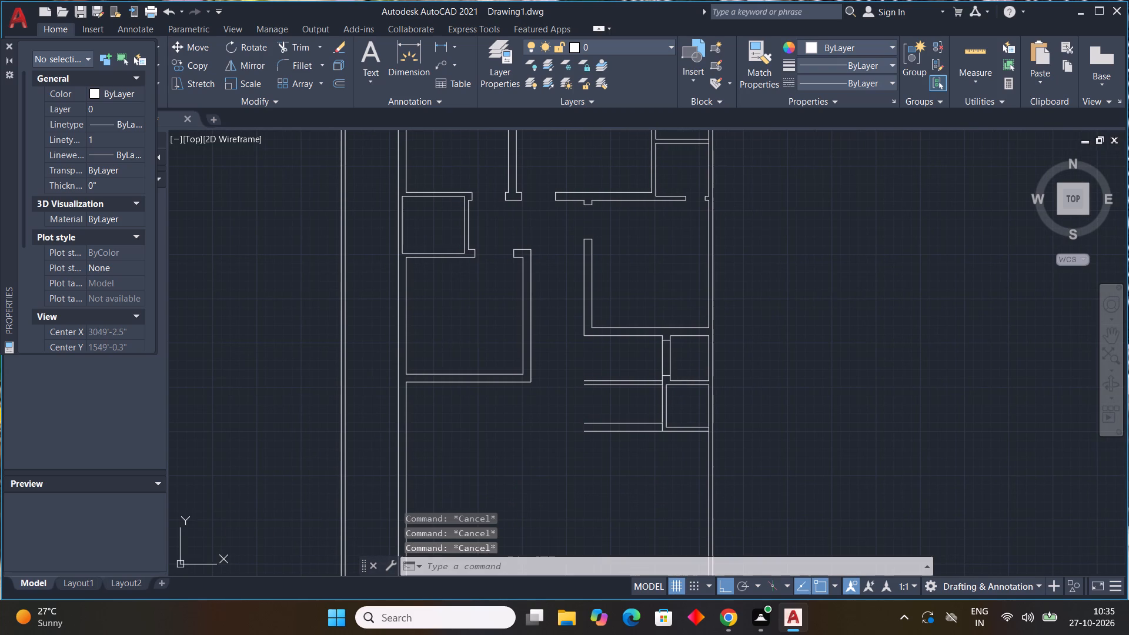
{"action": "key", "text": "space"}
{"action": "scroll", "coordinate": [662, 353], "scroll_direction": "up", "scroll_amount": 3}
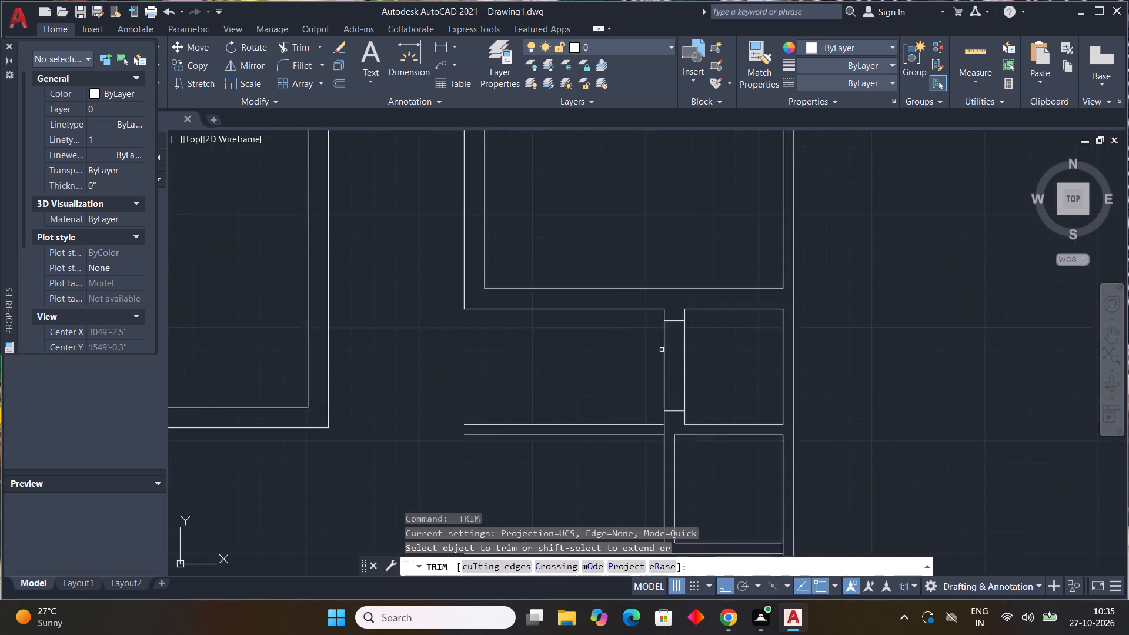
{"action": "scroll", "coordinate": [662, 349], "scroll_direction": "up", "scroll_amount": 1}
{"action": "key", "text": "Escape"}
Draw a vertical line inside the 9" partition, near its left face, between the two short cross lines.
{"action": "type", "text": "l"}
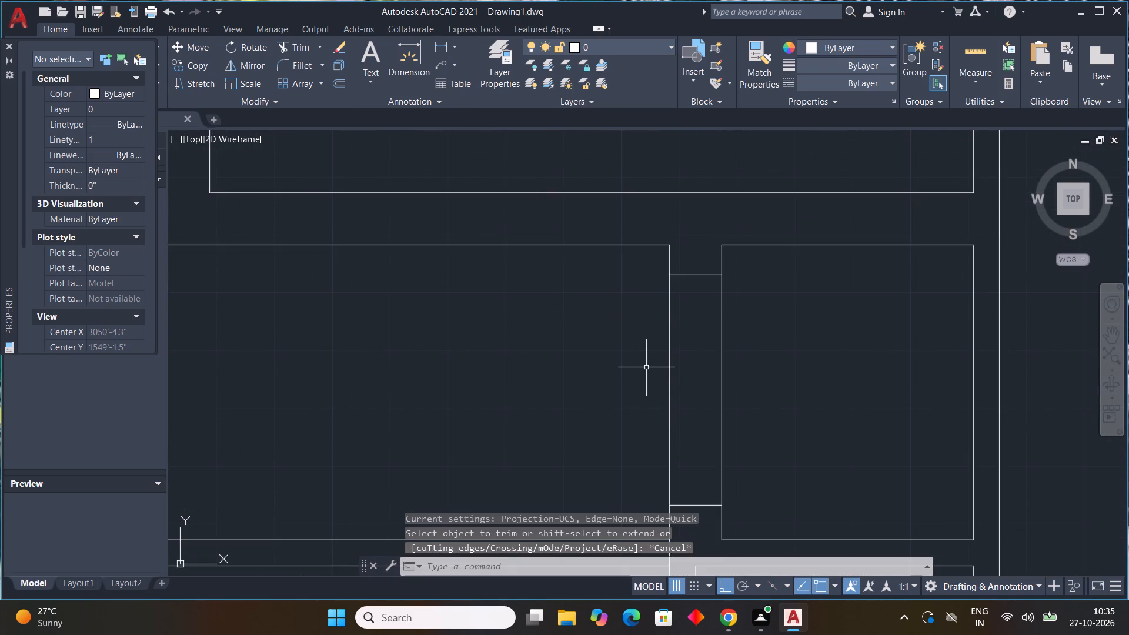
{"action": "key", "text": "space"}
{"action": "left_click", "coordinate": [686, 273]}
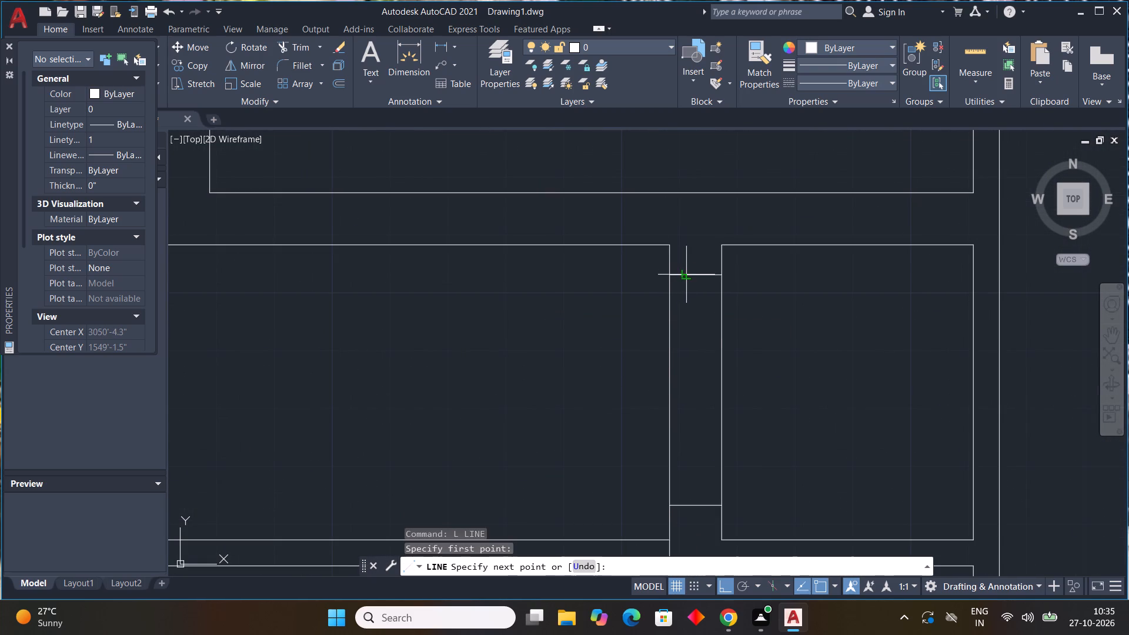
{"action": "left_click", "coordinate": [690, 502]}
{"action": "key", "text": "Escape"}
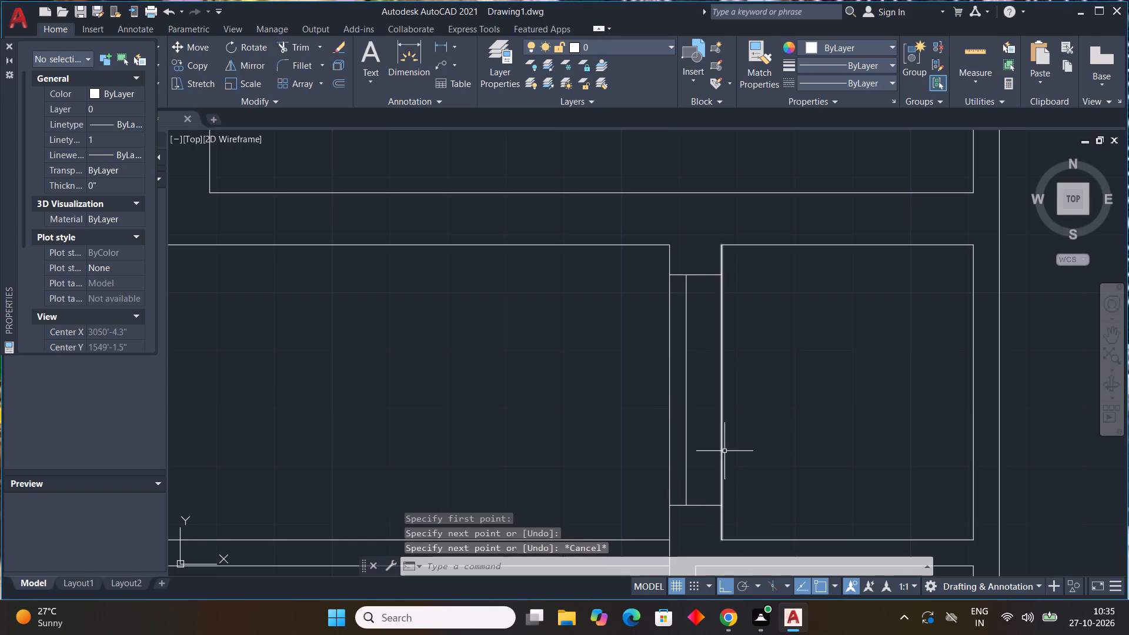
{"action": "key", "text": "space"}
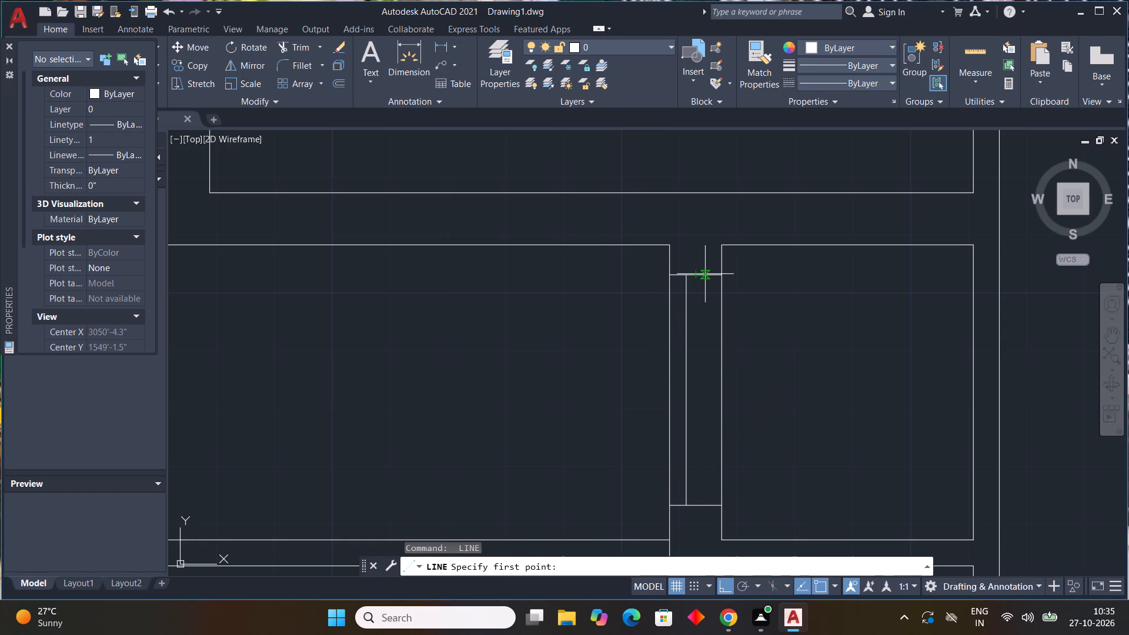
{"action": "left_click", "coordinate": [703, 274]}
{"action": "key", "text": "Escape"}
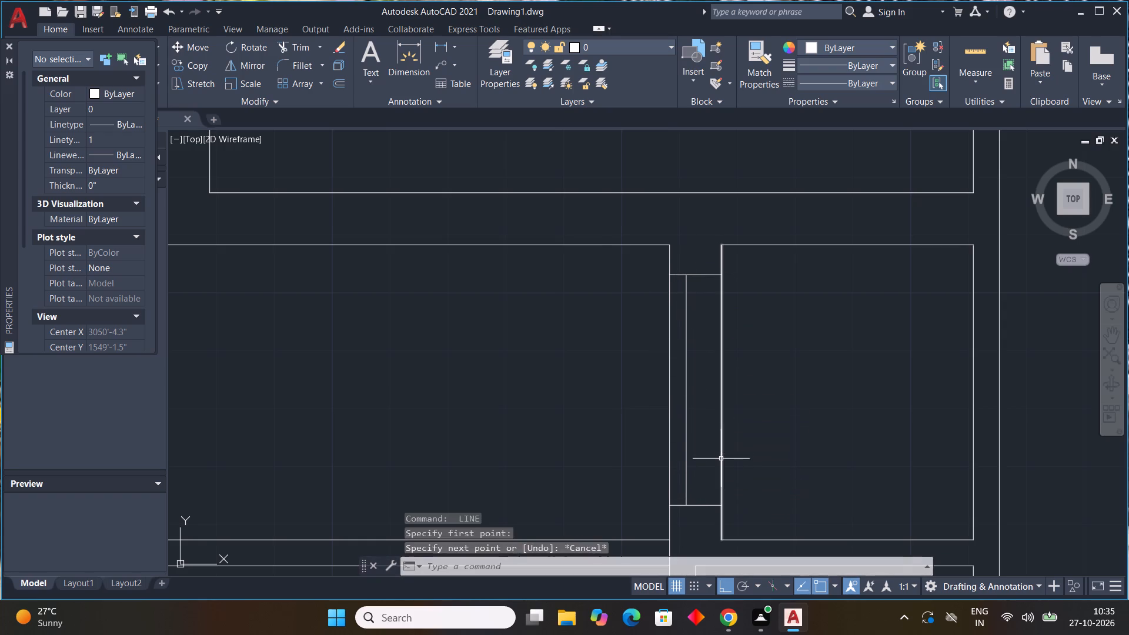
Draw a second vertical line inside the 9" partition, near its right face, between the two short cross lines.
{"action": "key", "text": "space"}
{"action": "left_click", "coordinate": [707, 273]}
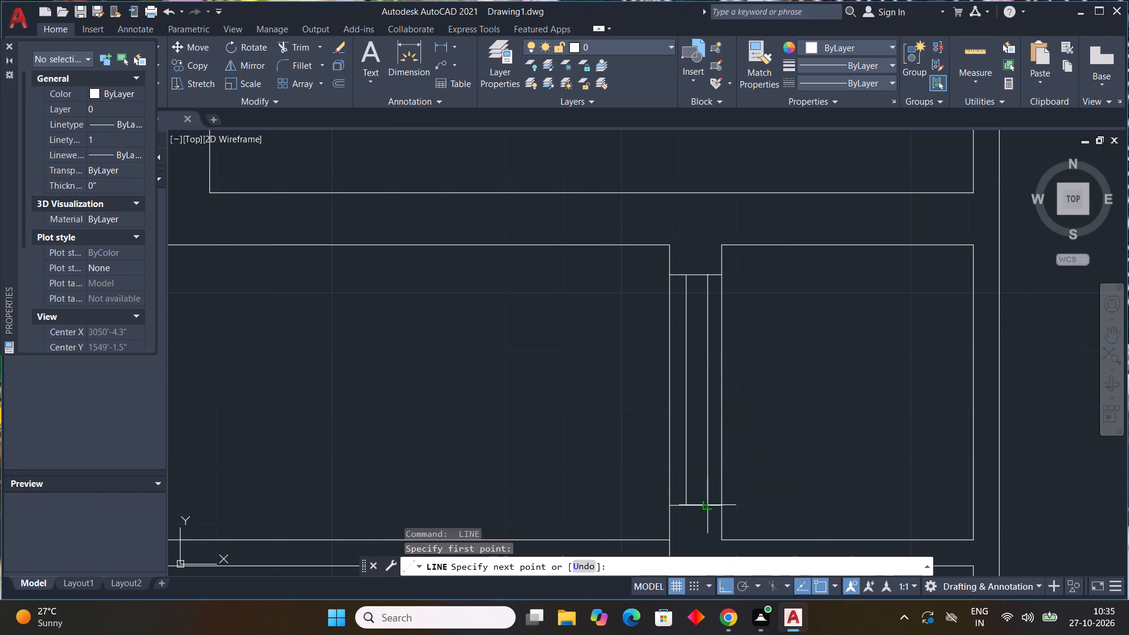
{"action": "left_click", "coordinate": [706, 502]}
{"action": "key", "text": "Escape"}
Offset the left face line of the 9" partition 3' to the left.
{"action": "scroll", "coordinate": [739, 488], "scroll_direction": "down", "scroll_amount": 4}
{"action": "middle_click_drag", "start_coordinate": [773, 496], "coordinate": [707, 468]}
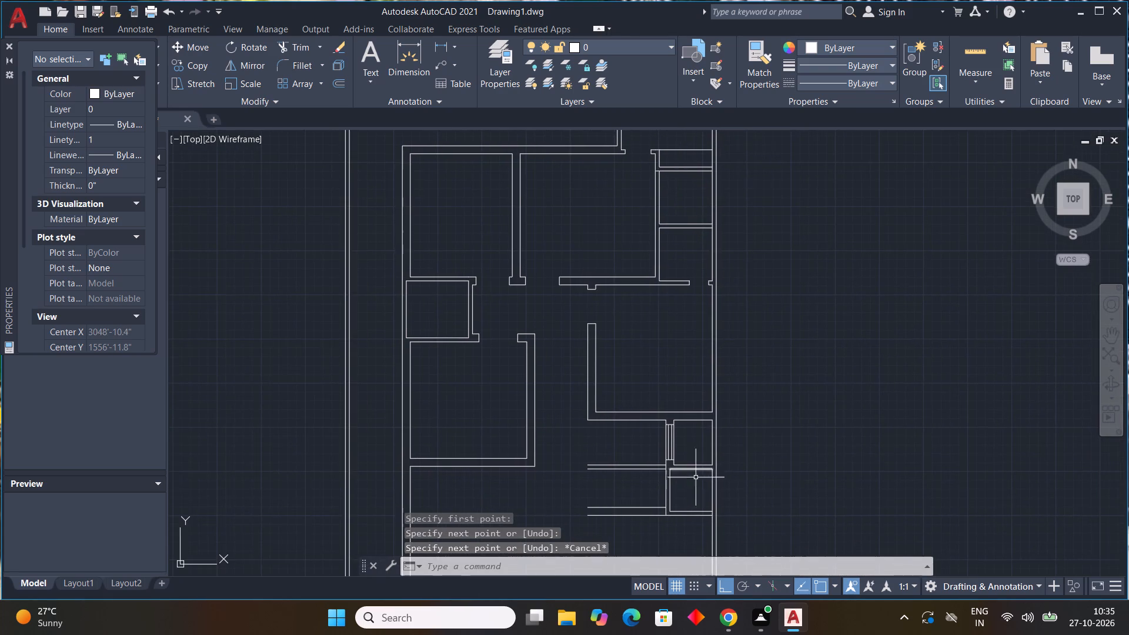
{"action": "scroll", "coordinate": [680, 495], "scroll_direction": "up", "scroll_amount": 1}
{"action": "middle_click_drag", "start_coordinate": [678, 495], "coordinate": [673, 480]}
{"action": "scroll", "coordinate": [606, 407], "scroll_direction": "up", "scroll_amount": 1}
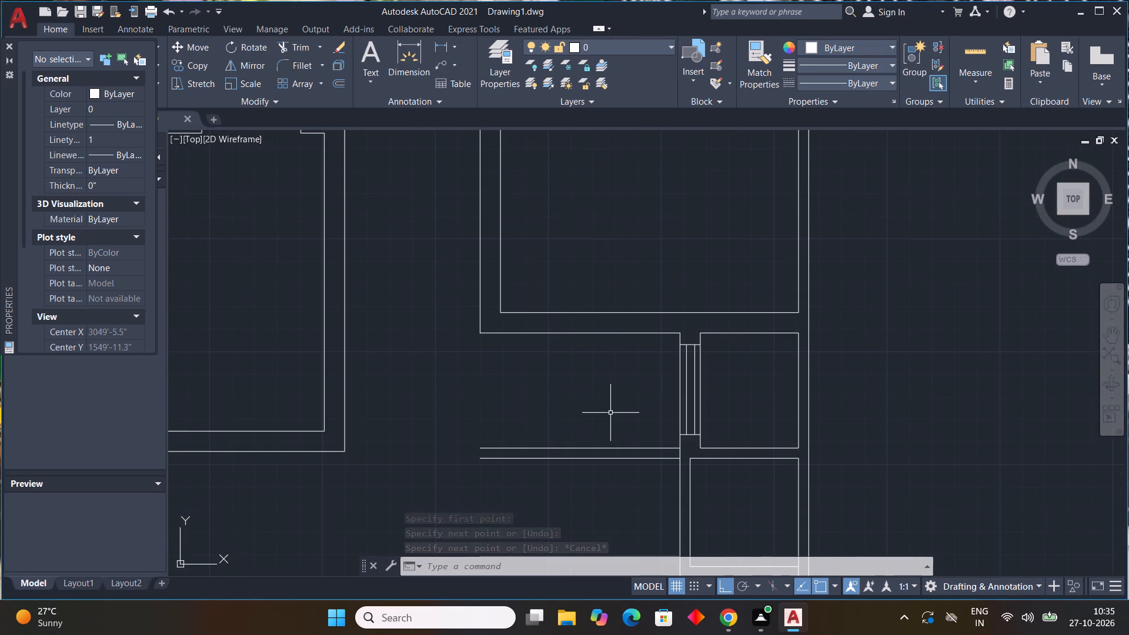
{"action": "scroll", "coordinate": [614, 418], "scroll_direction": "down", "scroll_amount": 1}
{"action": "scroll", "coordinate": [664, 423], "scroll_direction": "up", "scroll_amount": 1}
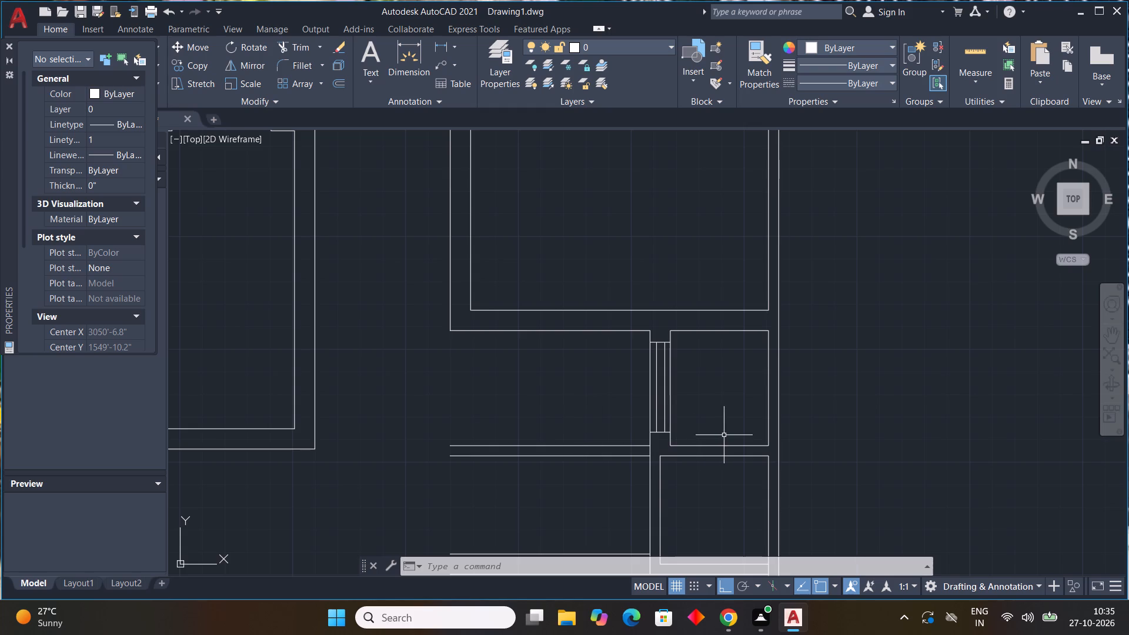
{"action": "type", "text": "off 3'"}
{"action": "key", "text": "Return"}
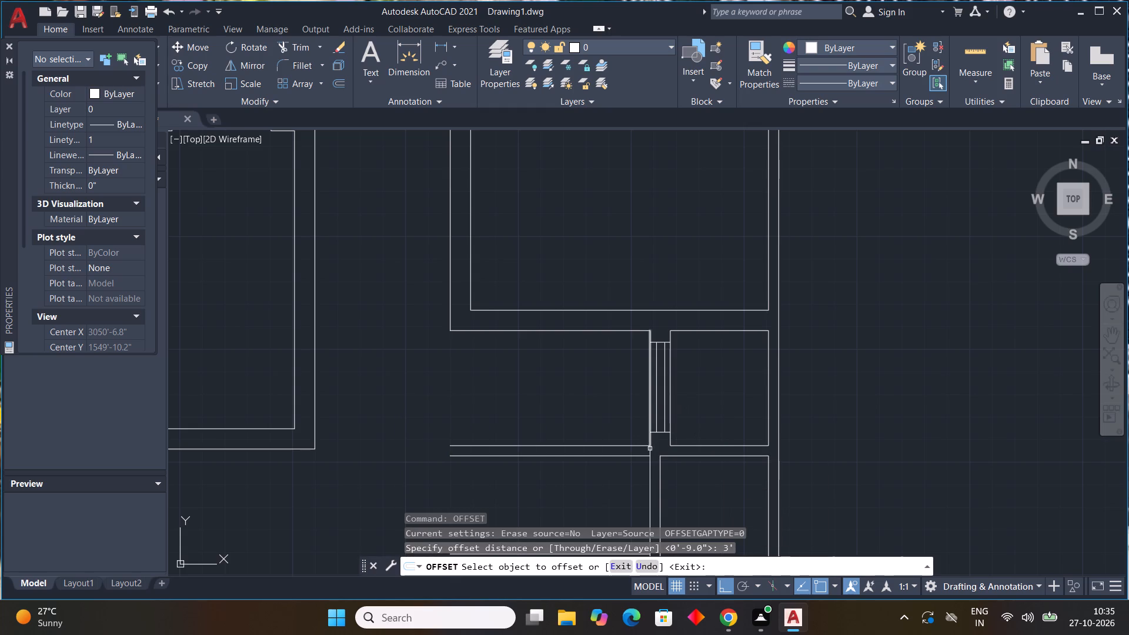
{"action": "left_click_drag", "start_coordinate": [649, 437], "coordinate": [451, 444]}
{"action": "left_click", "coordinate": [470, 446]}
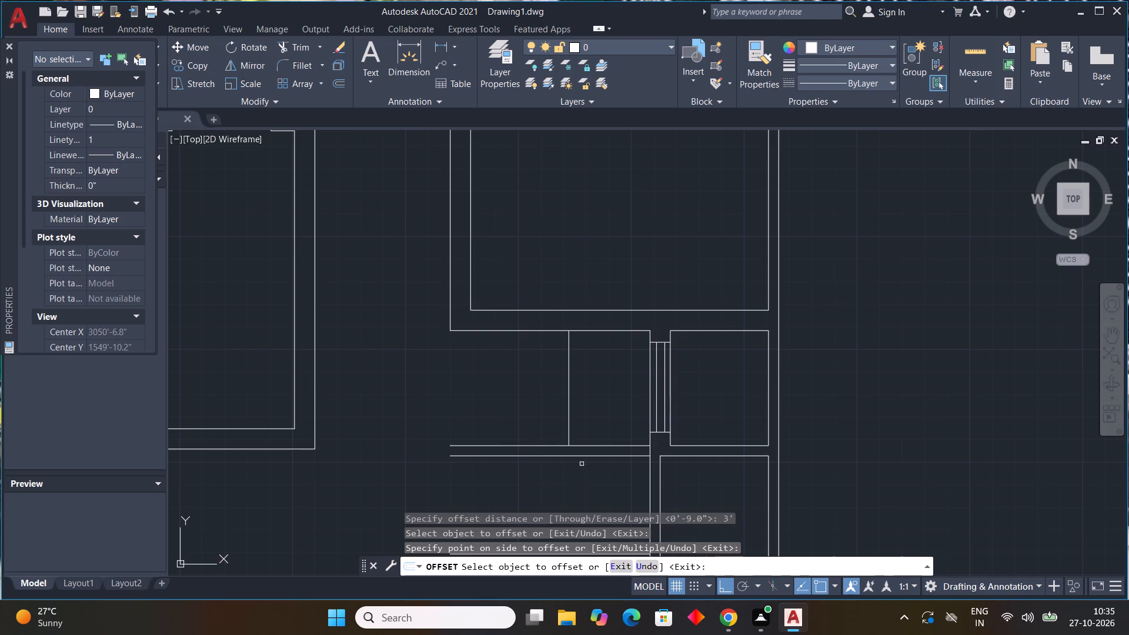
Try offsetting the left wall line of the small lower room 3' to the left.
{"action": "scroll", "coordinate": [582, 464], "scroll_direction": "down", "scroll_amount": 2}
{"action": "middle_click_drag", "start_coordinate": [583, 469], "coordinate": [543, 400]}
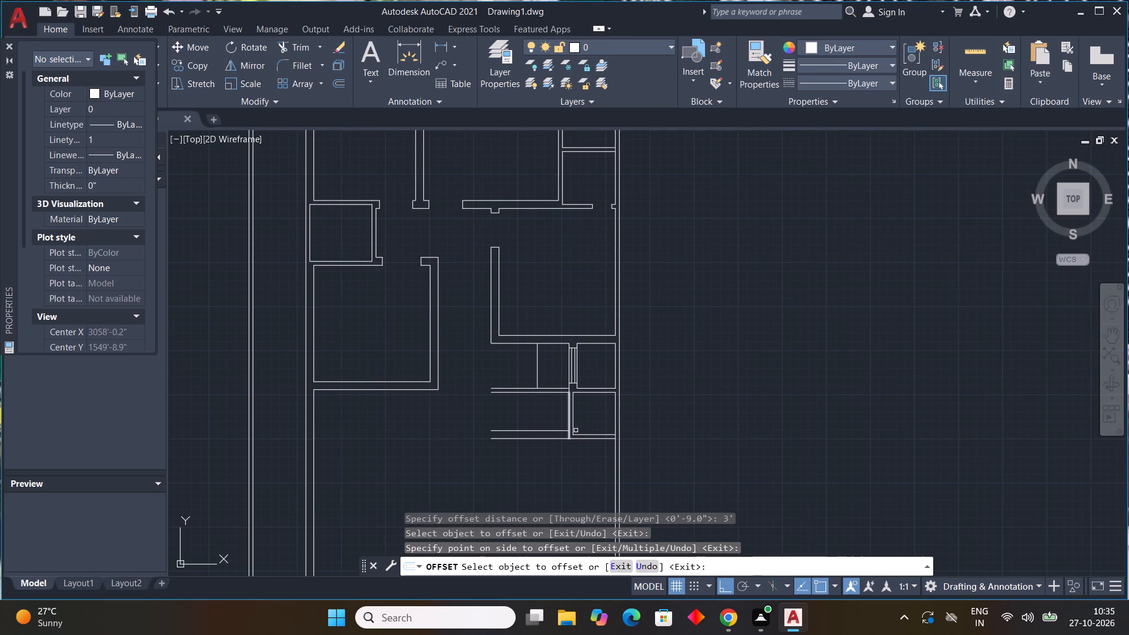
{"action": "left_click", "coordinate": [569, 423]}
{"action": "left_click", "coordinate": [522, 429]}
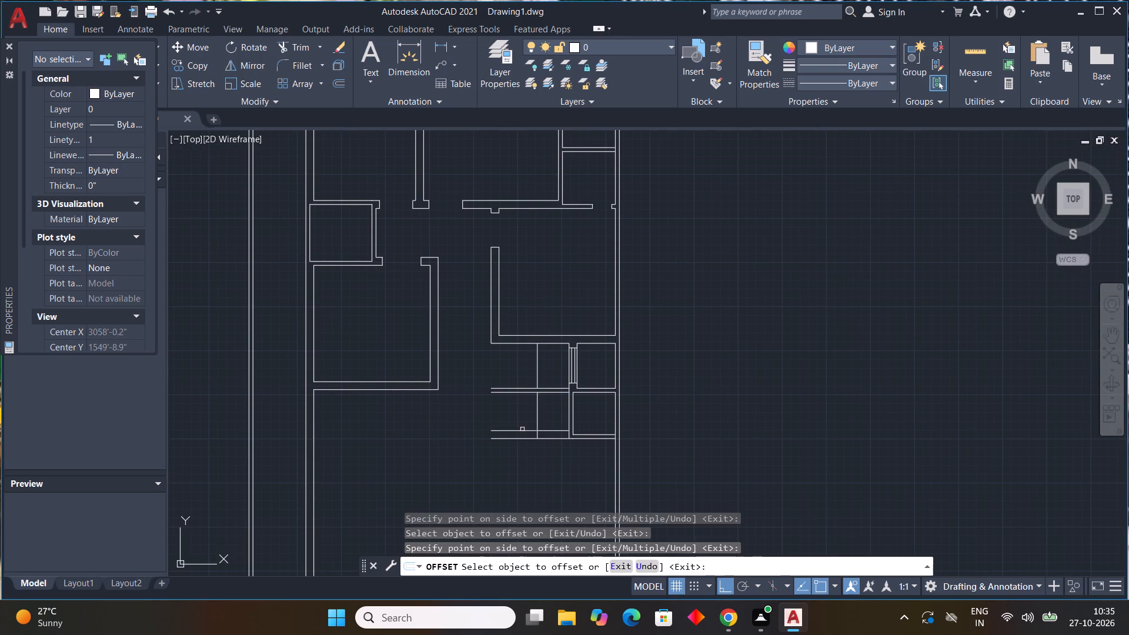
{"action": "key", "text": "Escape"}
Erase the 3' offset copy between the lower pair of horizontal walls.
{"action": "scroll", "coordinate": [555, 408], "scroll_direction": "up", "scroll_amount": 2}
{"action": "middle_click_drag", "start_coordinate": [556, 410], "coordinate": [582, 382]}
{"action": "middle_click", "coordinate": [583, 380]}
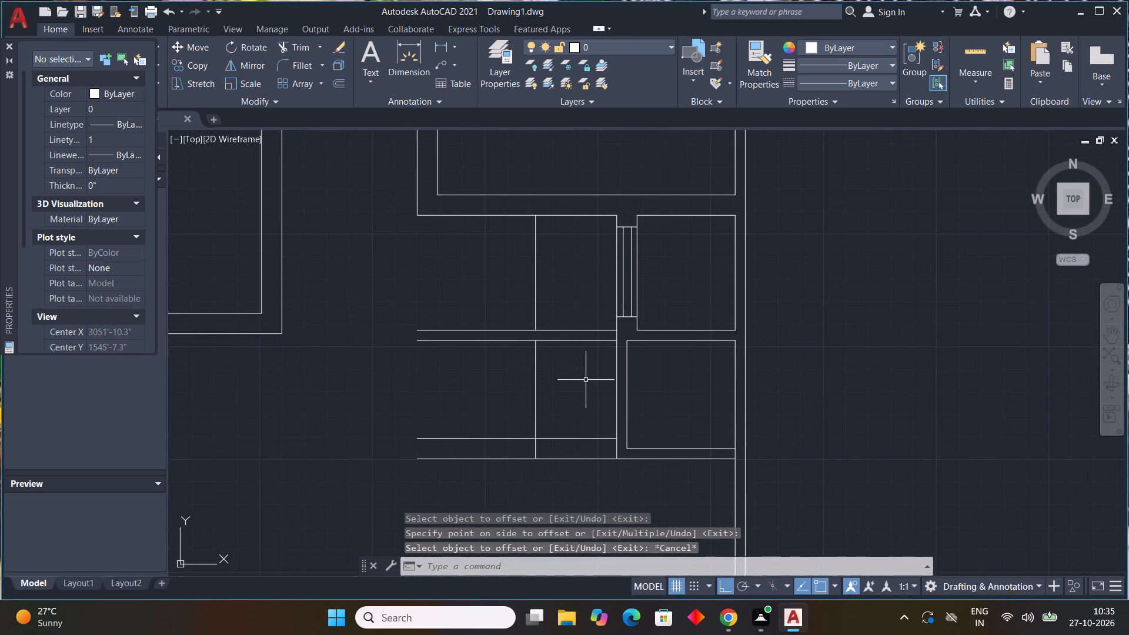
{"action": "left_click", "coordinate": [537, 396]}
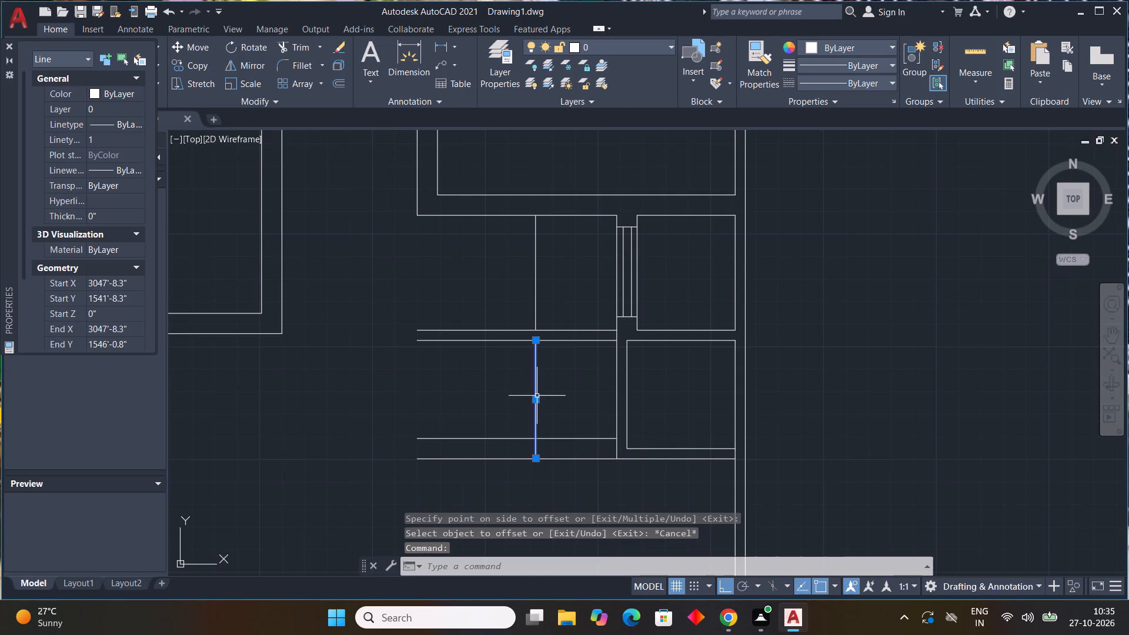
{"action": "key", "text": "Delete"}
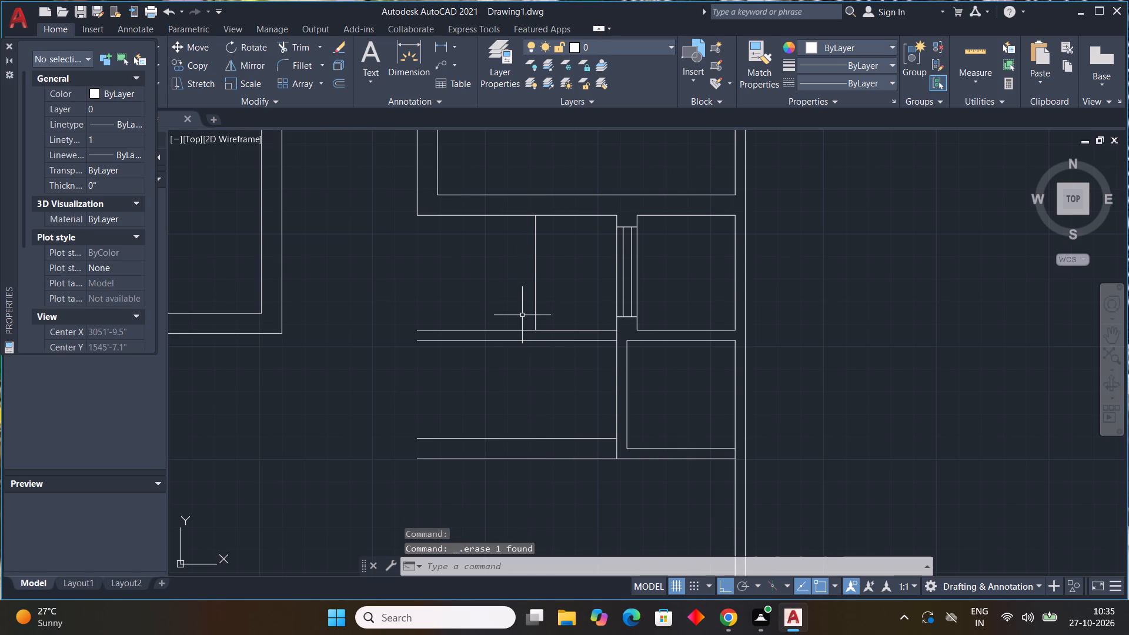
Offset the vertical line left of the 9" partition 1' to the left twice, making two evenly spaced parallel lines.
{"action": "middle_click_drag", "start_coordinate": [516, 336], "coordinate": [517, 368]}
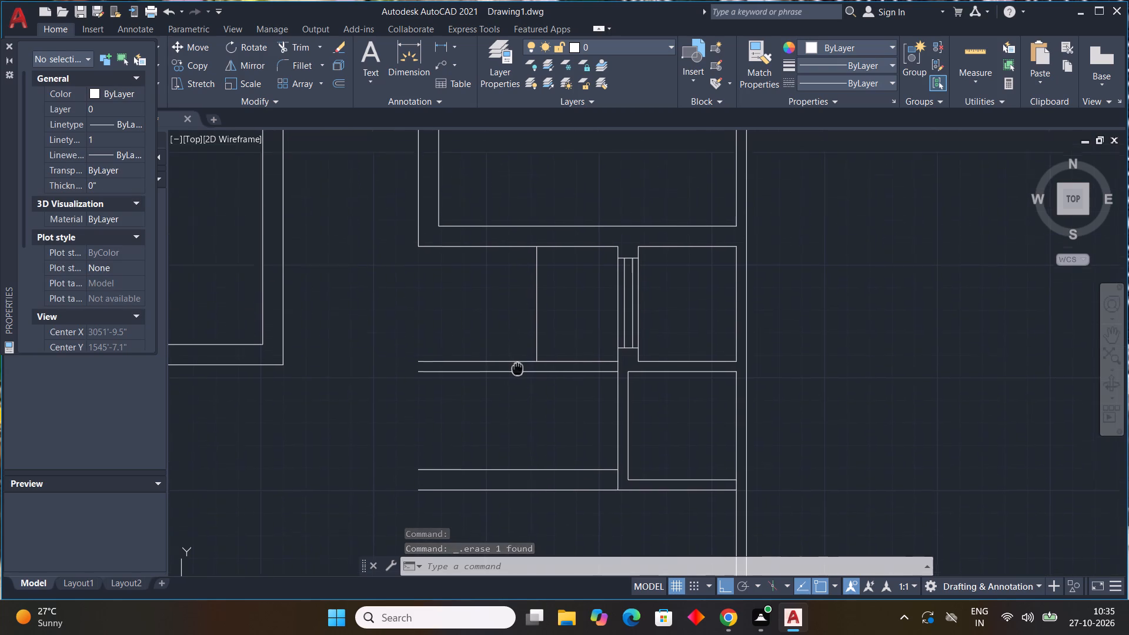
{"action": "middle_click_drag", "start_coordinate": [517, 368], "coordinate": [525, 382]}
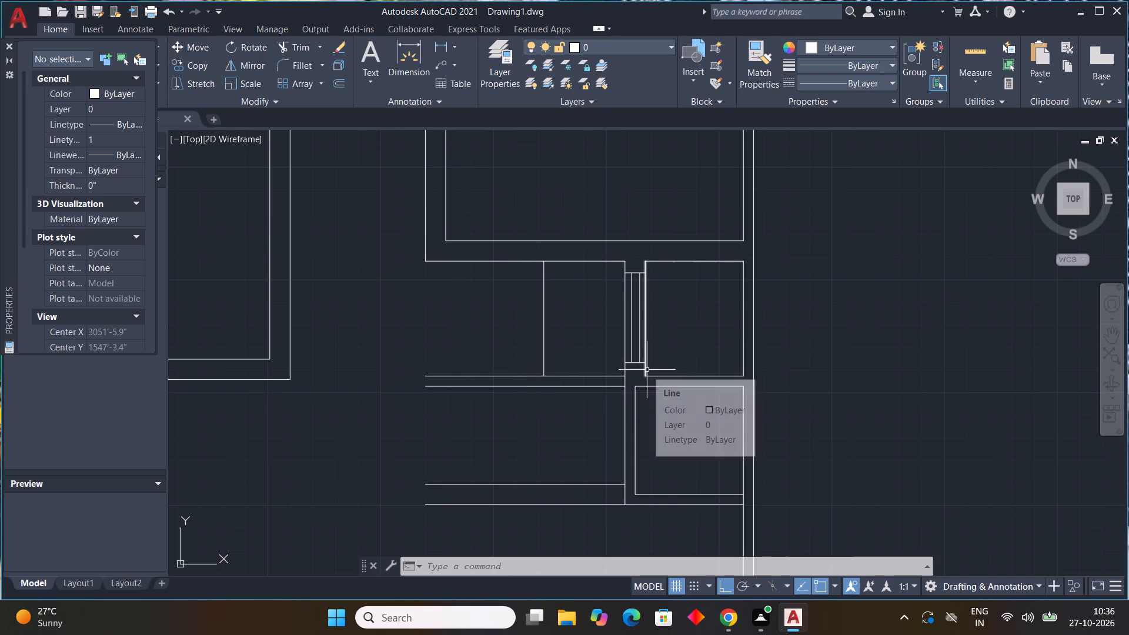
{"action": "scroll", "coordinate": [661, 416], "scroll_direction": "down", "scroll_amount": 1}
{"action": "scroll", "coordinate": [667, 394], "scroll_direction": "up", "scroll_amount": 2}
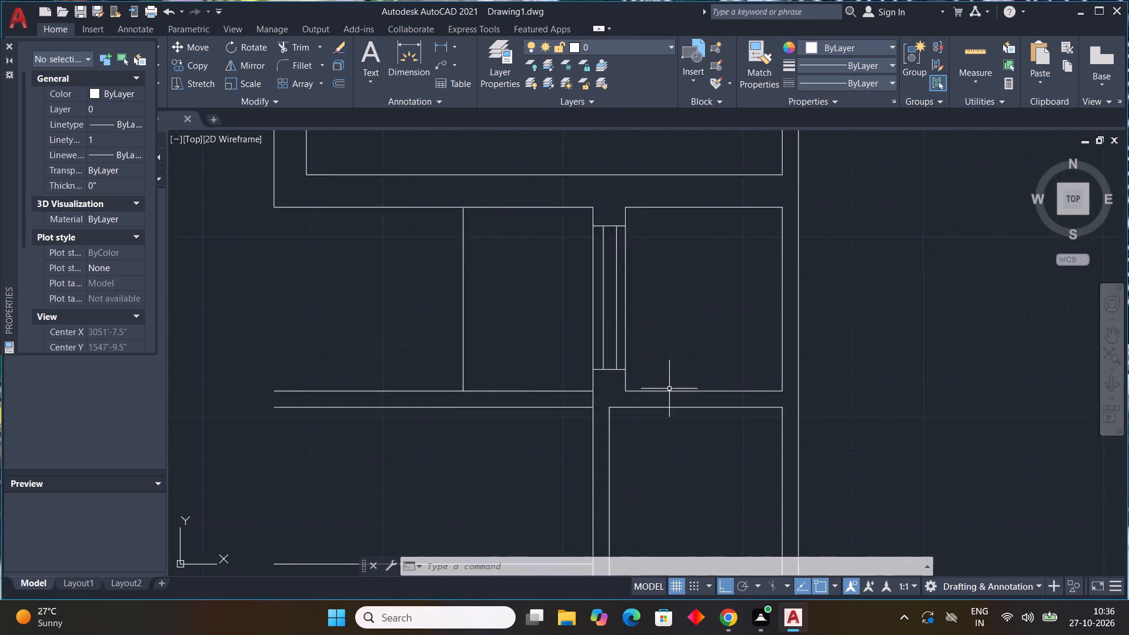
{"action": "scroll", "coordinate": [669, 389], "scroll_direction": "up", "scroll_amount": 1}
{"action": "scroll", "coordinate": [669, 389], "scroll_direction": "down", "scroll_amount": 2}
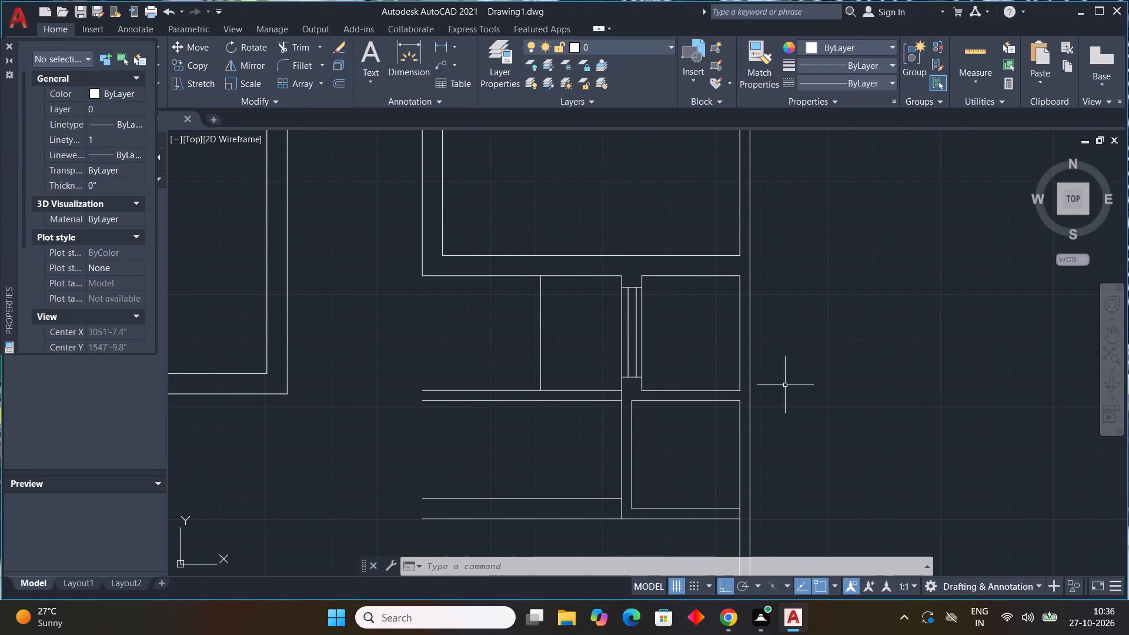
{"action": "type", "text": "off"}
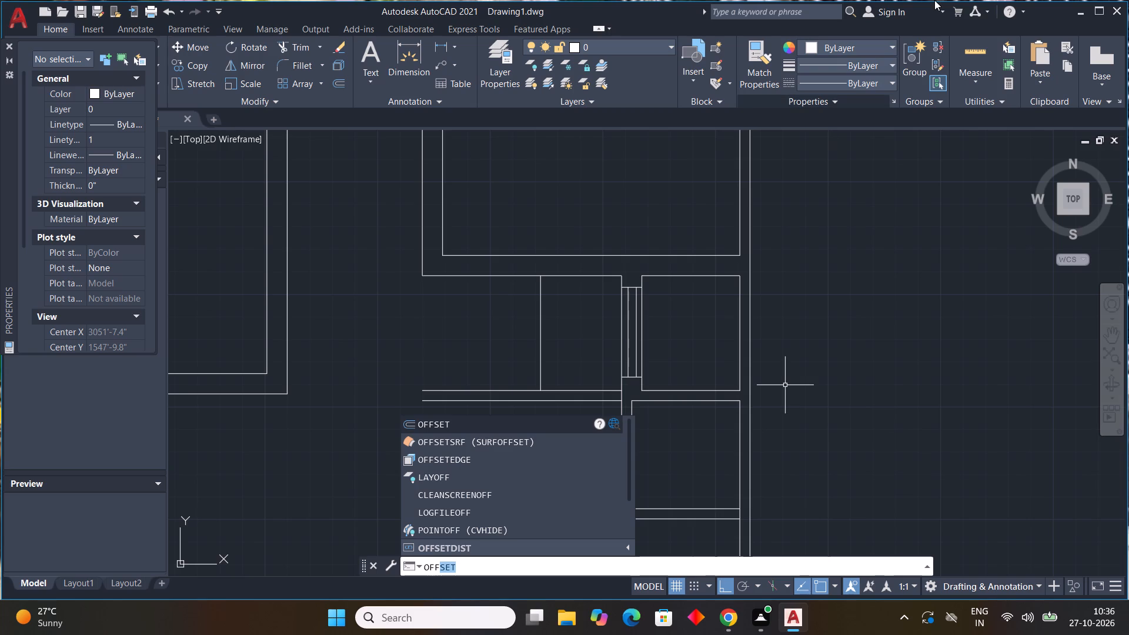
{"action": "key", "text": "space"}
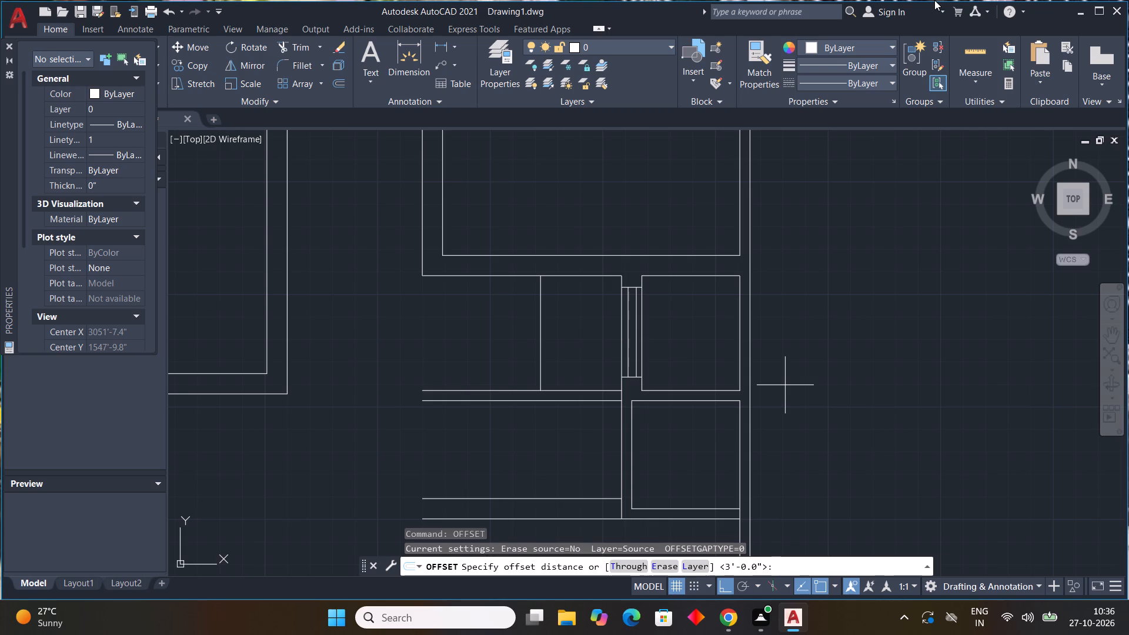
{"action": "type", "text": "1'"}
{"action": "key", "text": "Return"}
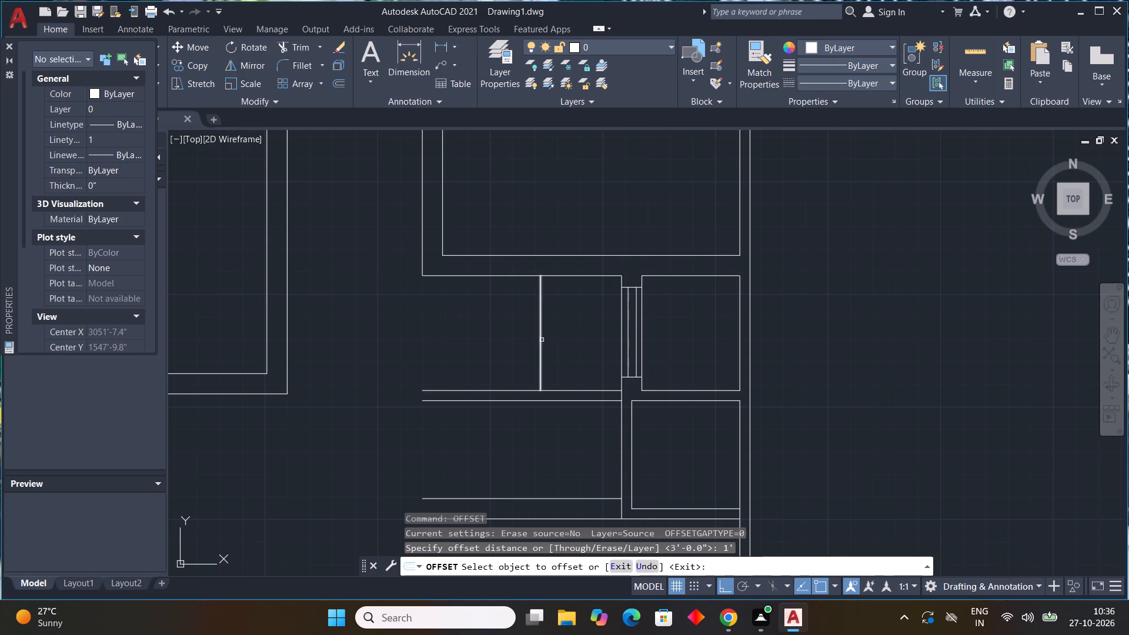
{"action": "left_click_drag", "start_coordinate": [542, 340], "coordinate": [494, 342]}
{"action": "left_click", "coordinate": [407, 330]}
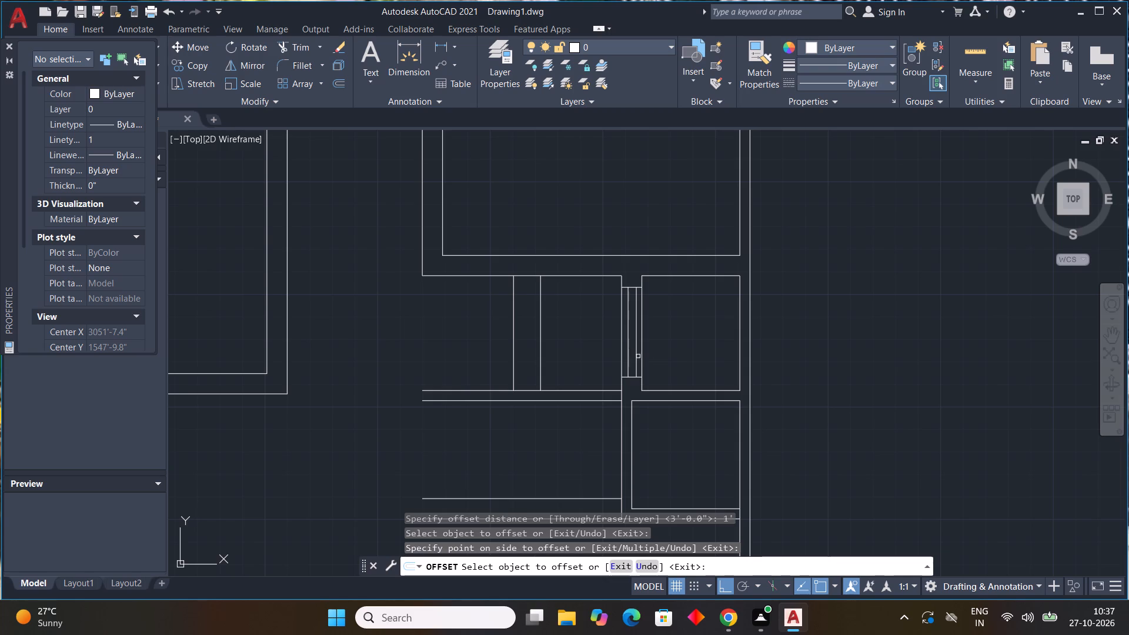
{"action": "left_click_drag", "start_coordinate": [515, 352], "coordinate": [502, 347]}
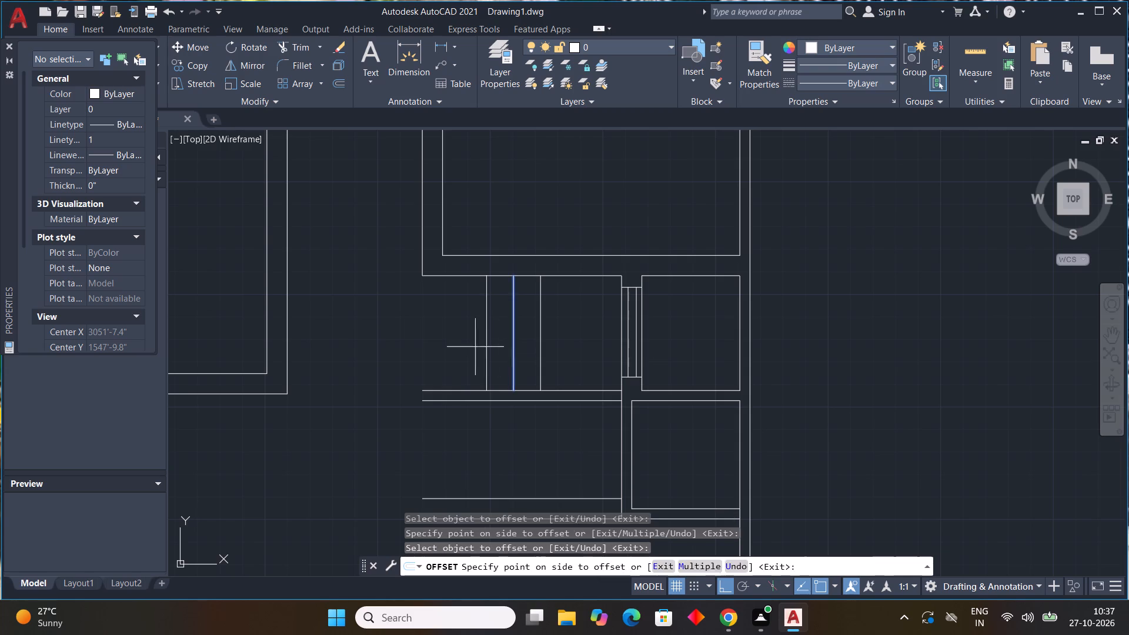
{"action": "left_click", "coordinate": [475, 348]}
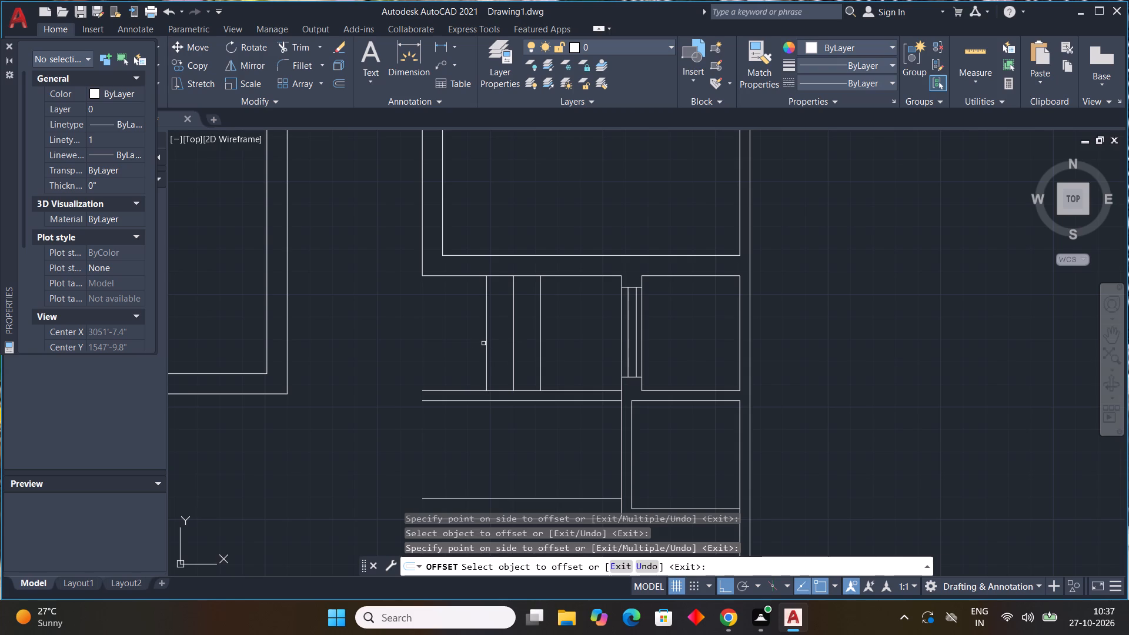
Offset the leftmost of the parallel vertical lines 1' to the left twice more, extending the evenly spaced row.
{"action": "left_click", "coordinate": [483, 343]}
{"action": "left_click", "coordinate": [429, 343]}
{"action": "left_click_drag", "start_coordinate": [487, 327], "coordinate": [485, 327]}
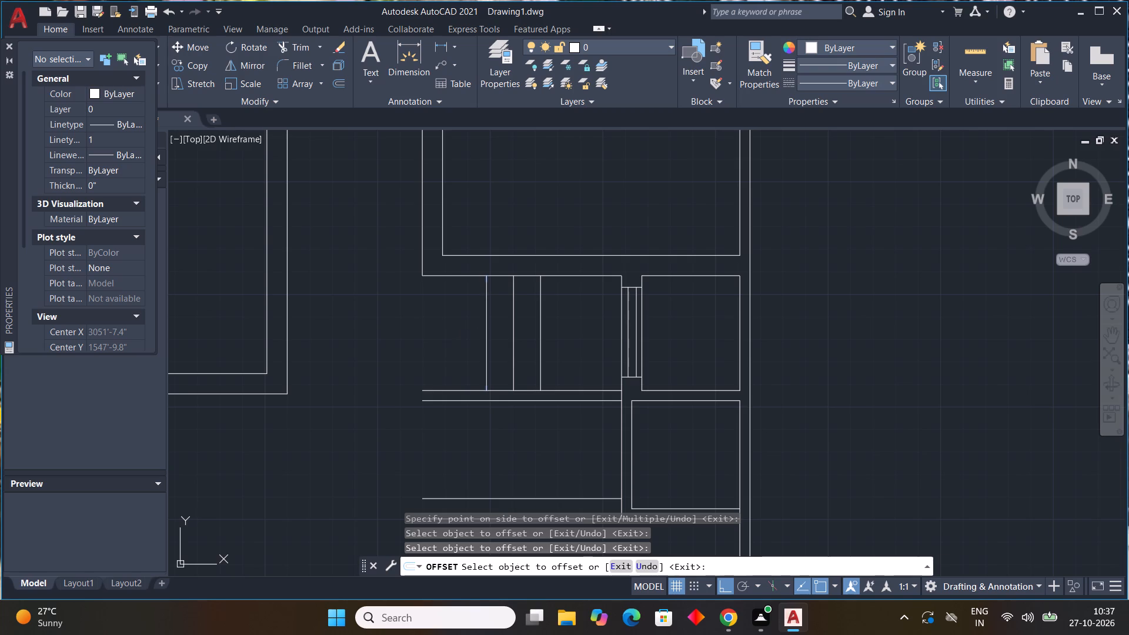
{"action": "left_click_drag", "start_coordinate": [485, 327], "coordinate": [477, 328]}
{"action": "left_click", "coordinate": [420, 336]}
{"action": "left_click", "coordinate": [458, 330]}
{"action": "left_click", "coordinate": [437, 333]}
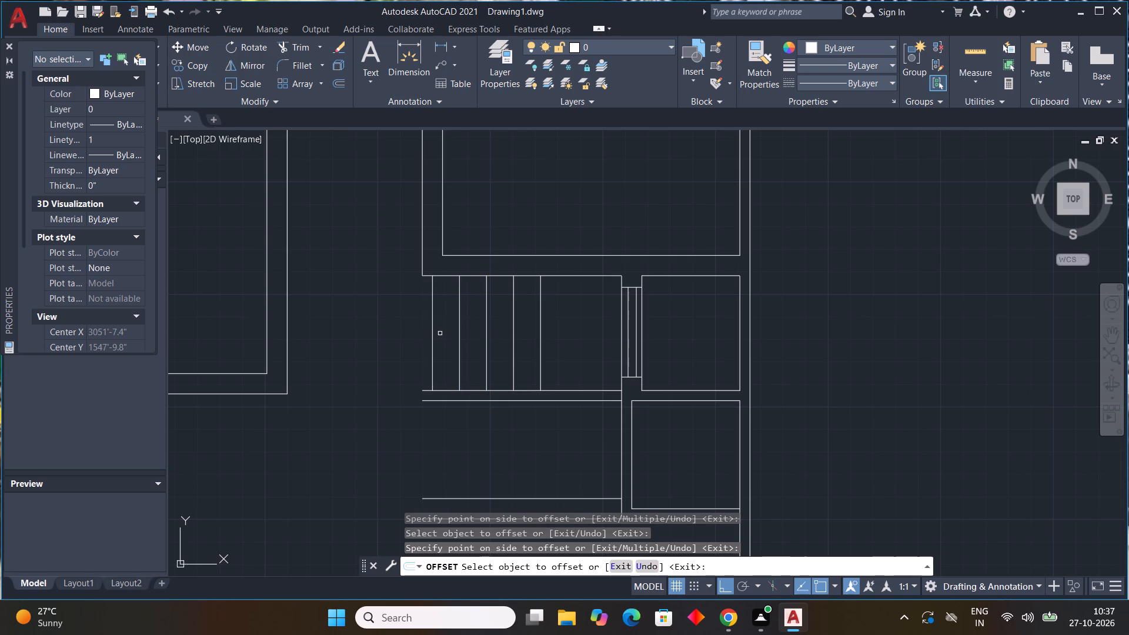
{"action": "scroll", "coordinate": [443, 334], "scroll_direction": "down", "scroll_amount": 3}
{"action": "middle_click_drag", "start_coordinate": [454, 332], "coordinate": [505, 296]}
{"action": "middle_click", "coordinate": [513, 290]}
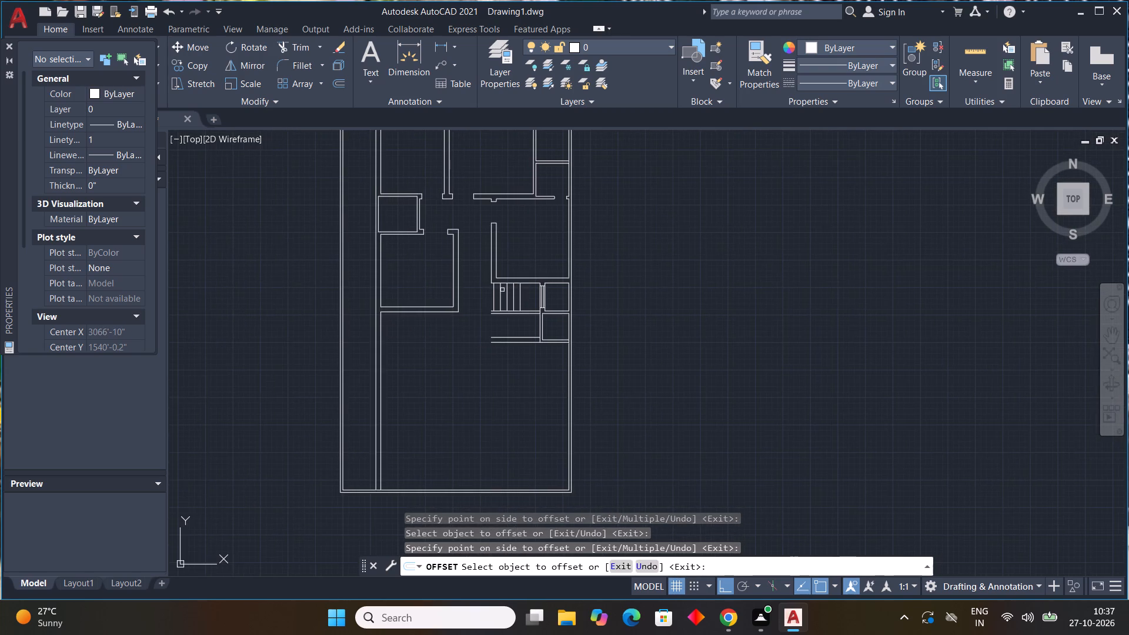
{"action": "scroll", "coordinate": [509, 310], "scroll_direction": "up", "scroll_amount": 3}
{"action": "key", "text": "Escape"}
{"action": "key", "text": "Escape"}
{"action": "key", "text": "Escape"}
{"action": "key", "text": "Escape"}
{"action": "key", "text": "Escape"}
{"action": "key", "text": "Escape"}
{"action": "key", "text": "Escape"}
{"action": "key", "text": "Escape"}
{"action": "key", "text": "Escape"}
{"action": "key", "text": "Escape"}
{"action": "key", "text": "Escape"}
{"action": "key", "text": "Escape"}
{"action": "key", "text": "Escape"}
{"action": "key", "text": "Escape"}
{"action": "key", "text": "Escape"}
{"action": "key", "text": "Escape"}
{"action": "key", "text": "Escape"}
{"action": "key", "text": "Escape"}
{"action": "key", "text": "Escape"}
{"action": "key", "text": "Escape"}
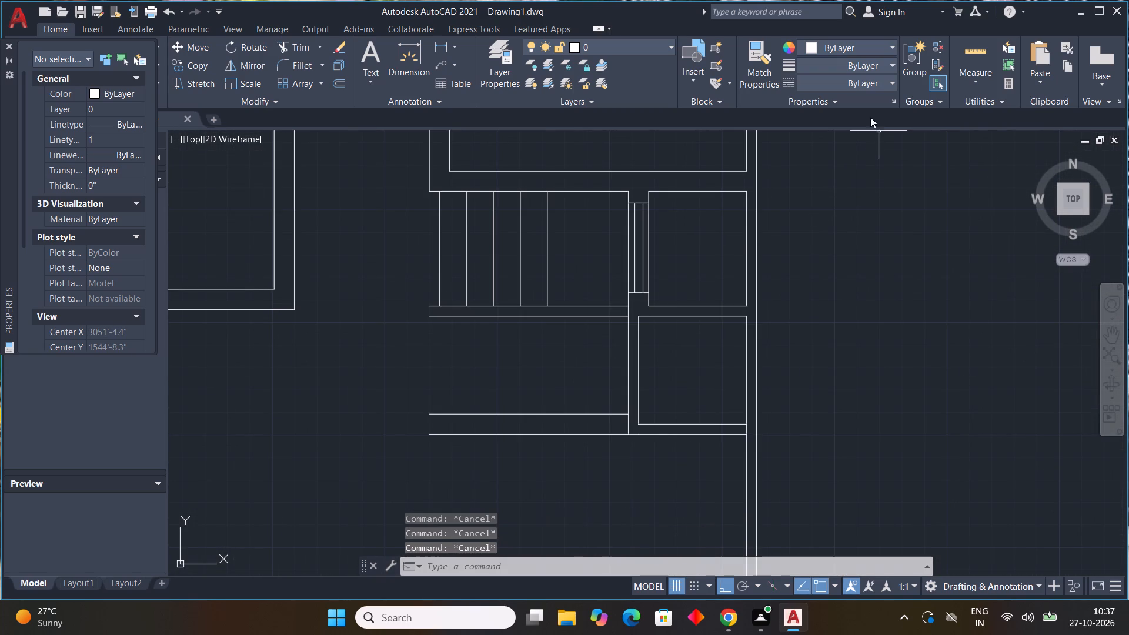
Load the ACAD_ISO02W100 ISO dash linetype into the drawing.
{"action": "left_click", "coordinate": [851, 80]}
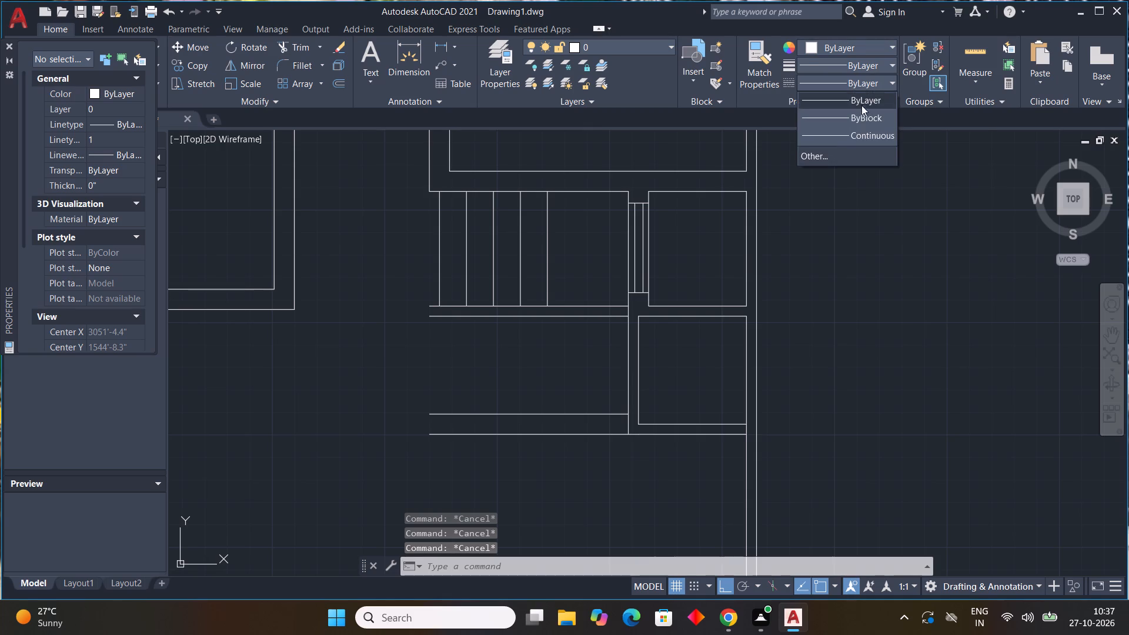
{"action": "left_click", "coordinate": [849, 158]}
{"action": "left_click", "coordinate": [685, 178]}
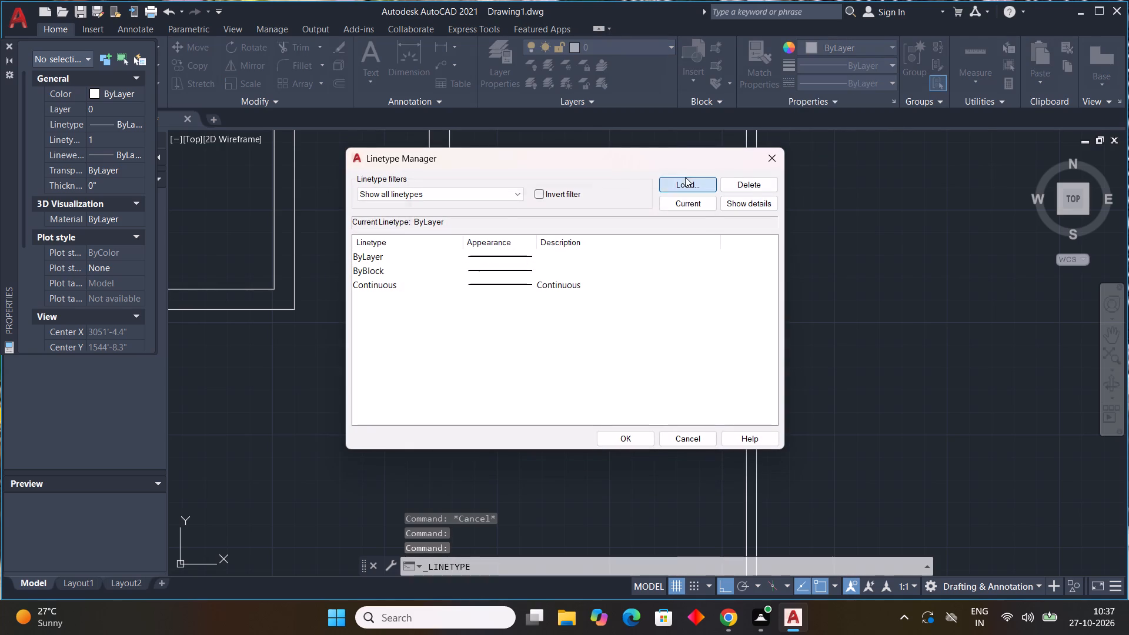
{"action": "left_click", "coordinate": [616, 280]}
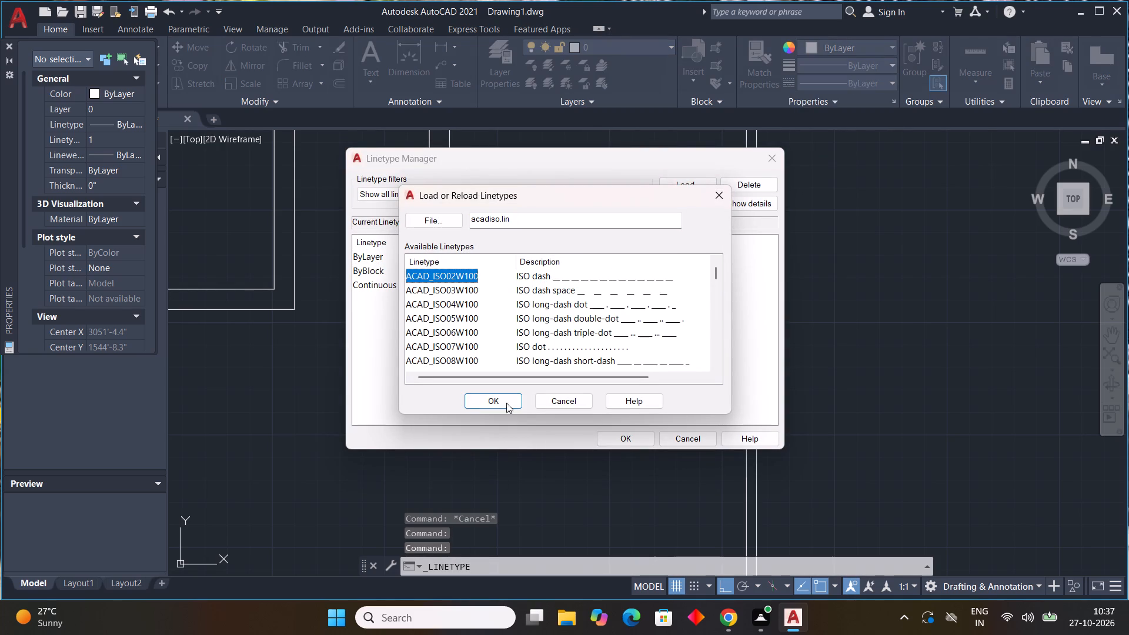
{"action": "left_click", "coordinate": [505, 396]}
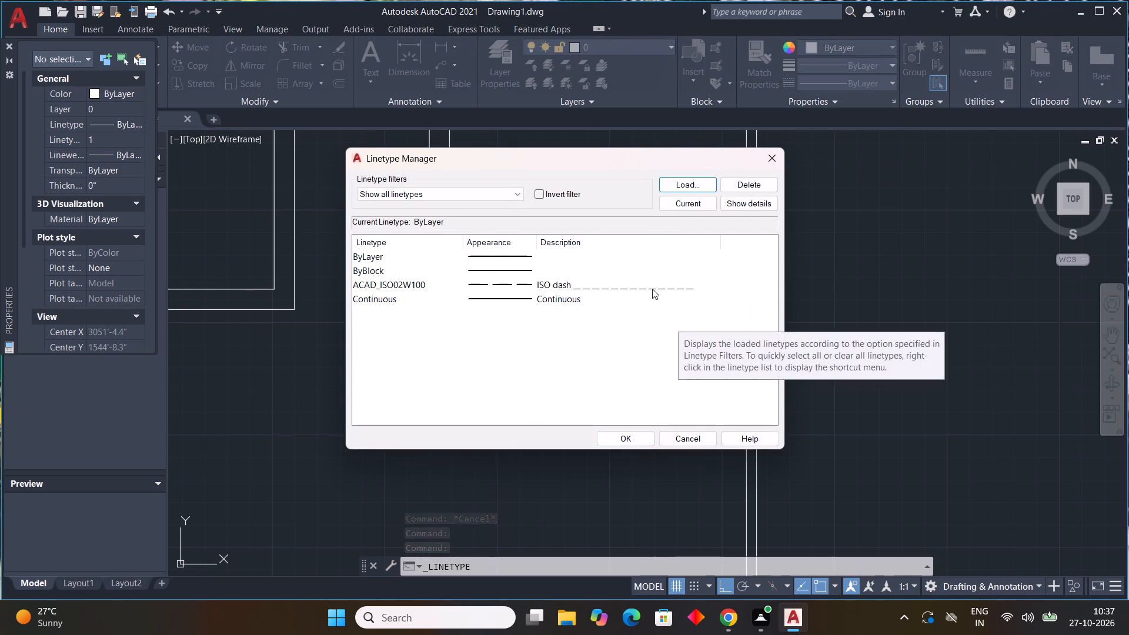
{"action": "left_click", "coordinate": [652, 289]}
{"action": "left_click", "coordinate": [622, 446]}
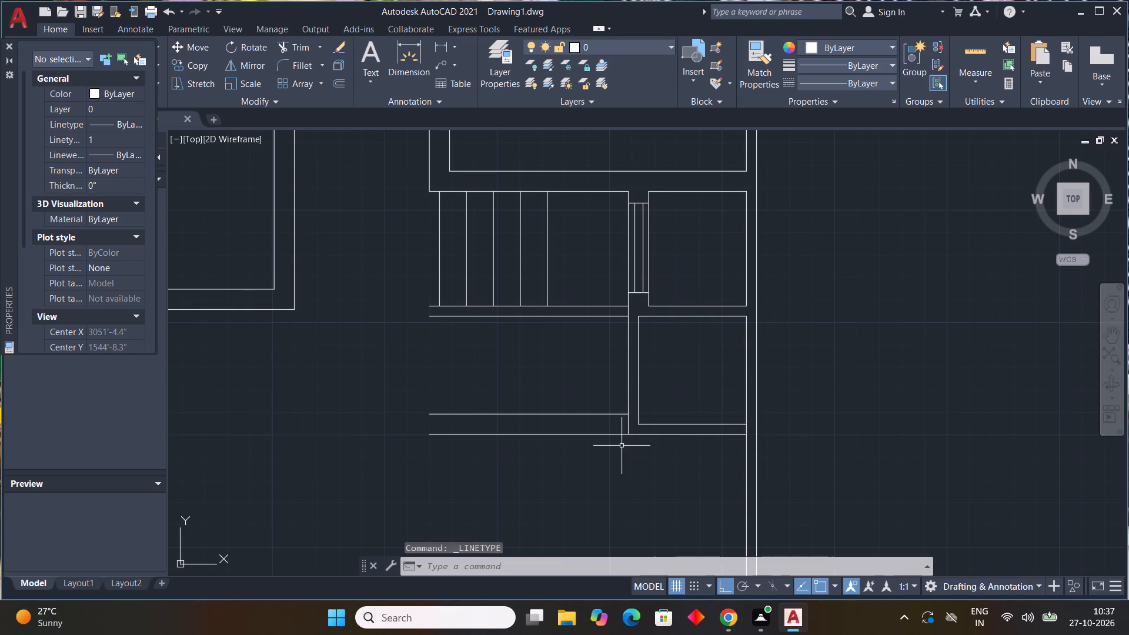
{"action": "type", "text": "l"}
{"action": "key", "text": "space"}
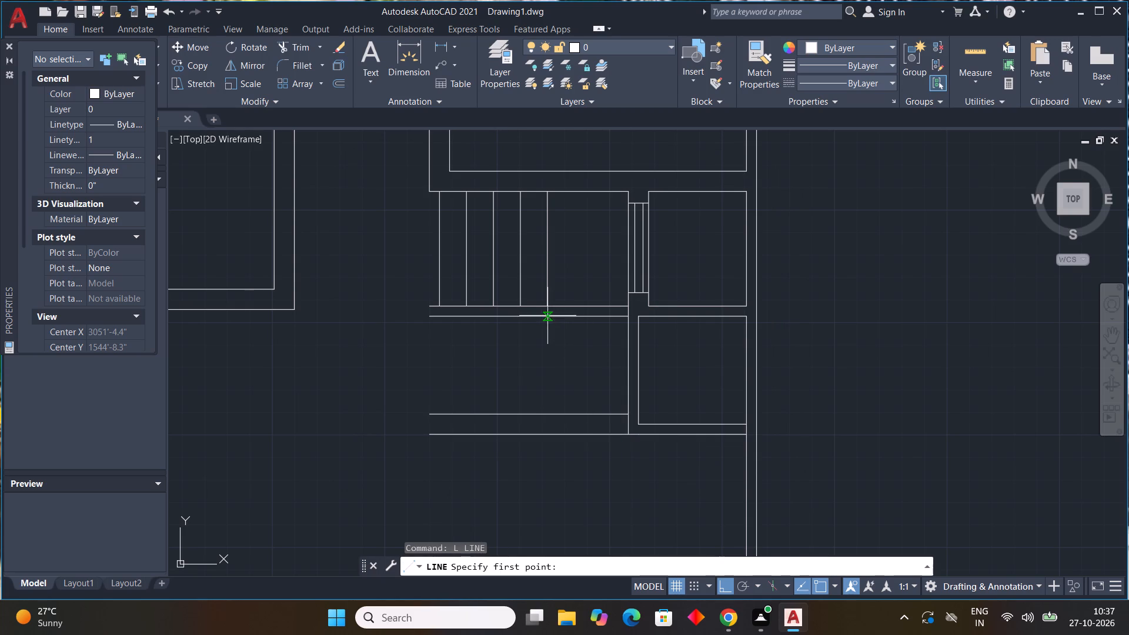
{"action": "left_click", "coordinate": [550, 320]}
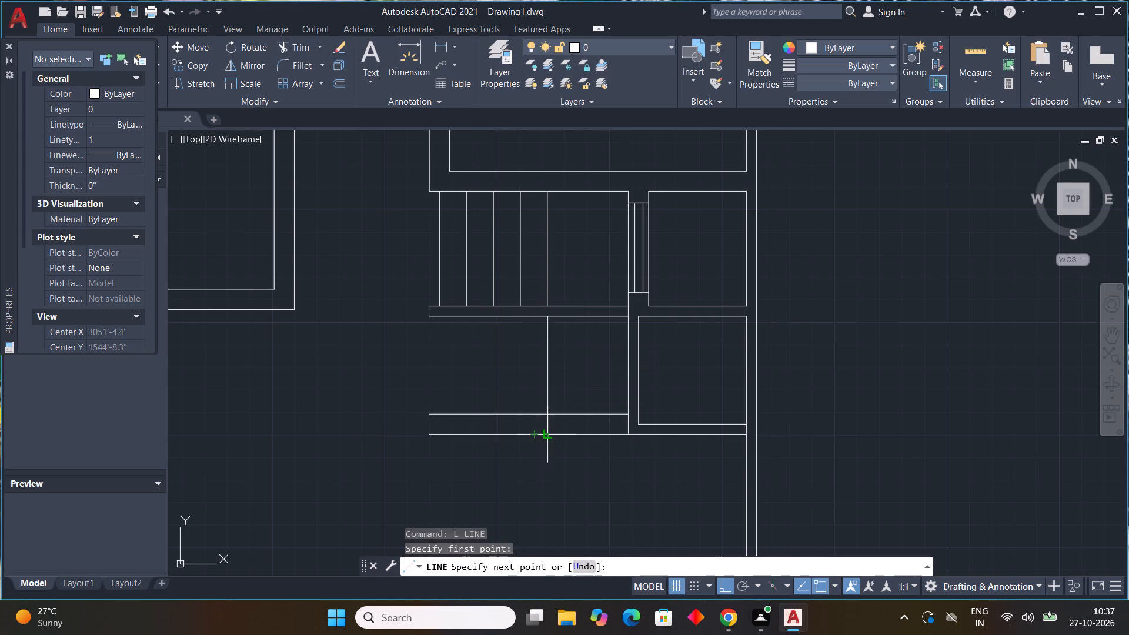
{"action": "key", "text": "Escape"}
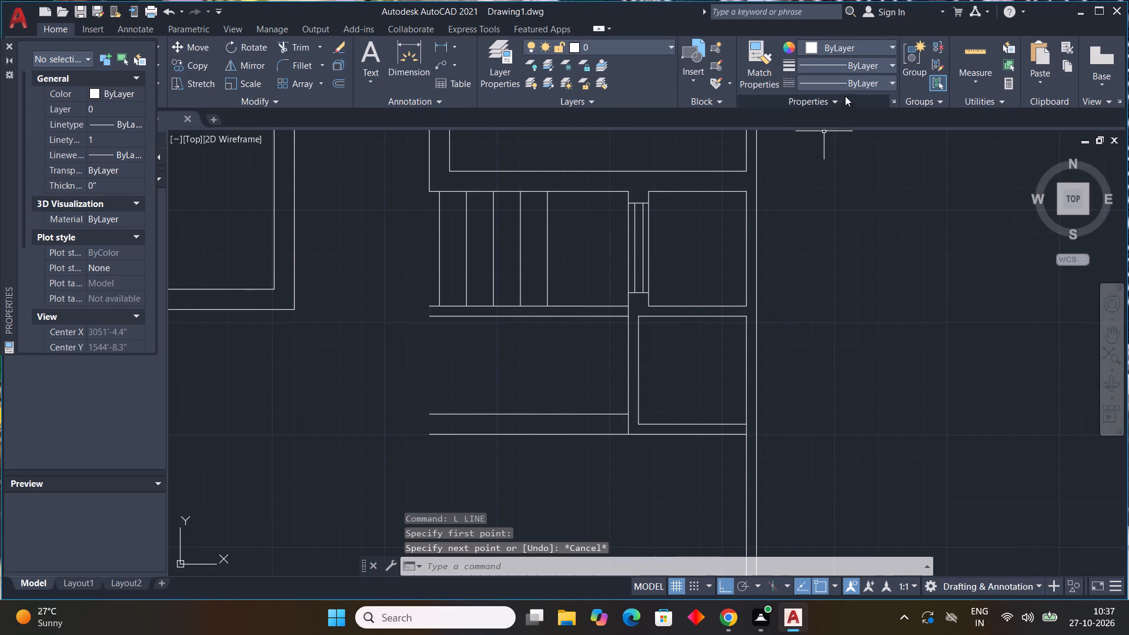
Draw a vertical ACAD_ISO02W100 line across the space below the 1' spaced lines, aligned with the rightmost of them, between the two horizontal wall lines.
{"action": "left_click", "coordinate": [850, 81]}
{"action": "left_click", "coordinate": [842, 126]}
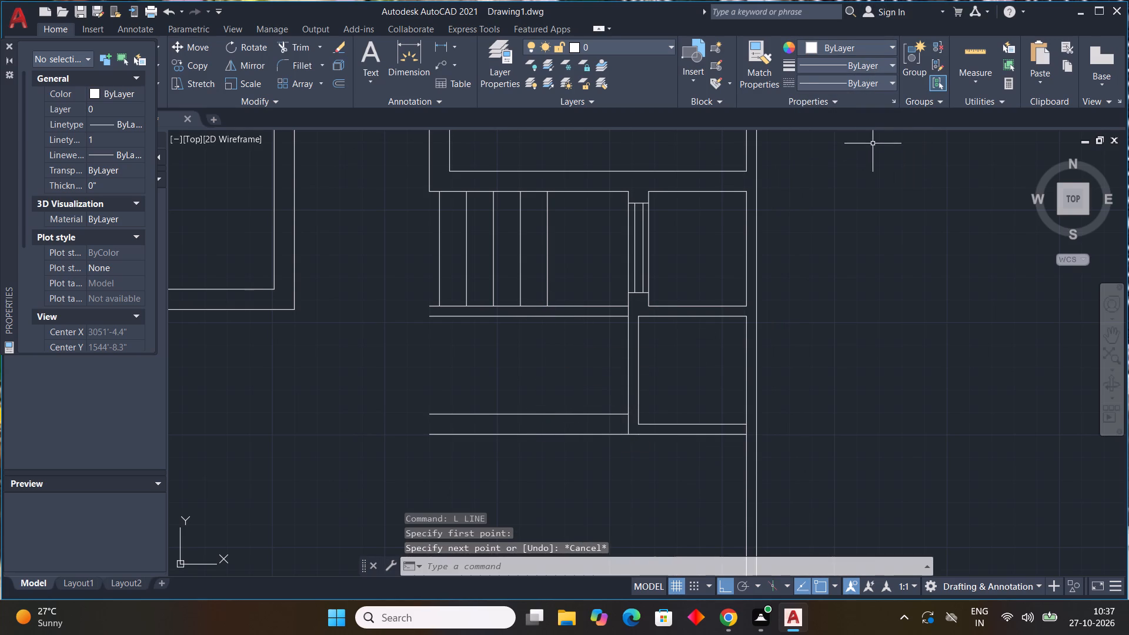
{"action": "left_click", "coordinate": [854, 75]}
{"action": "left_click", "coordinate": [854, 89]}
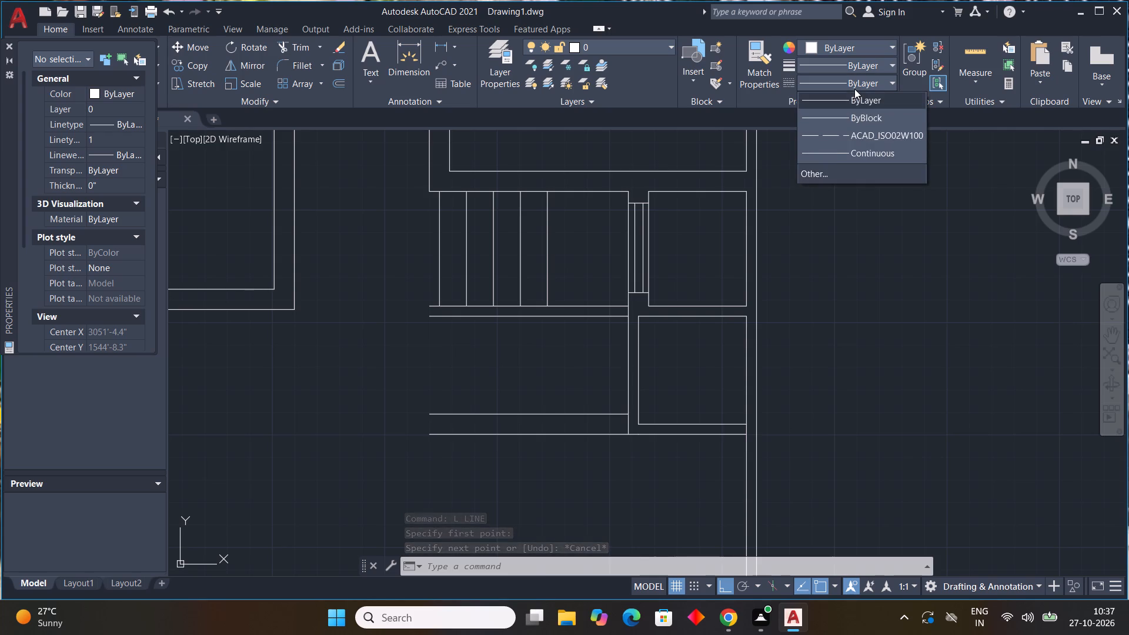
{"action": "left_click", "coordinate": [843, 128]}
{"action": "key", "text": "l"}
{"action": "key", "text": "space"}
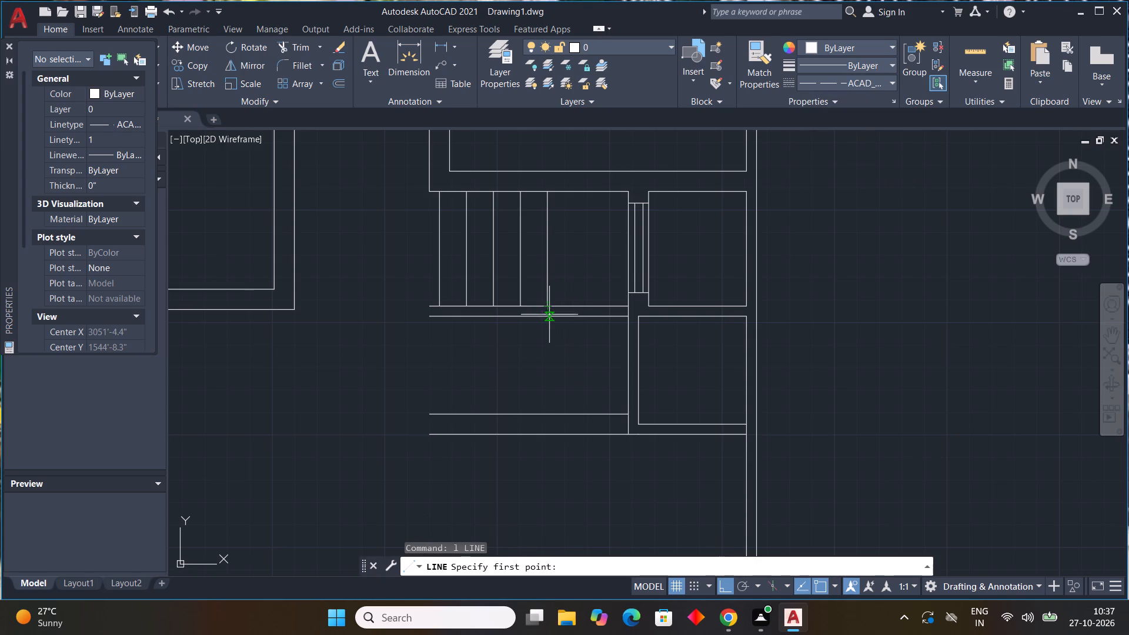
{"action": "scroll", "coordinate": [547, 325], "scroll_direction": "up", "scroll_amount": 2}
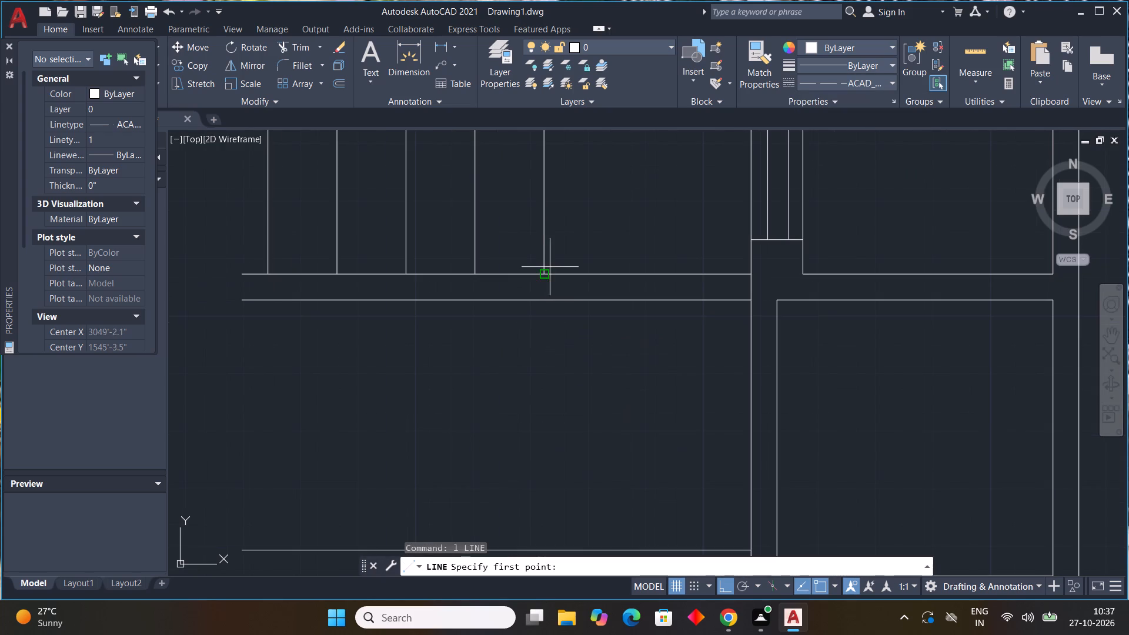
{"action": "left_click", "coordinate": [547, 302]}
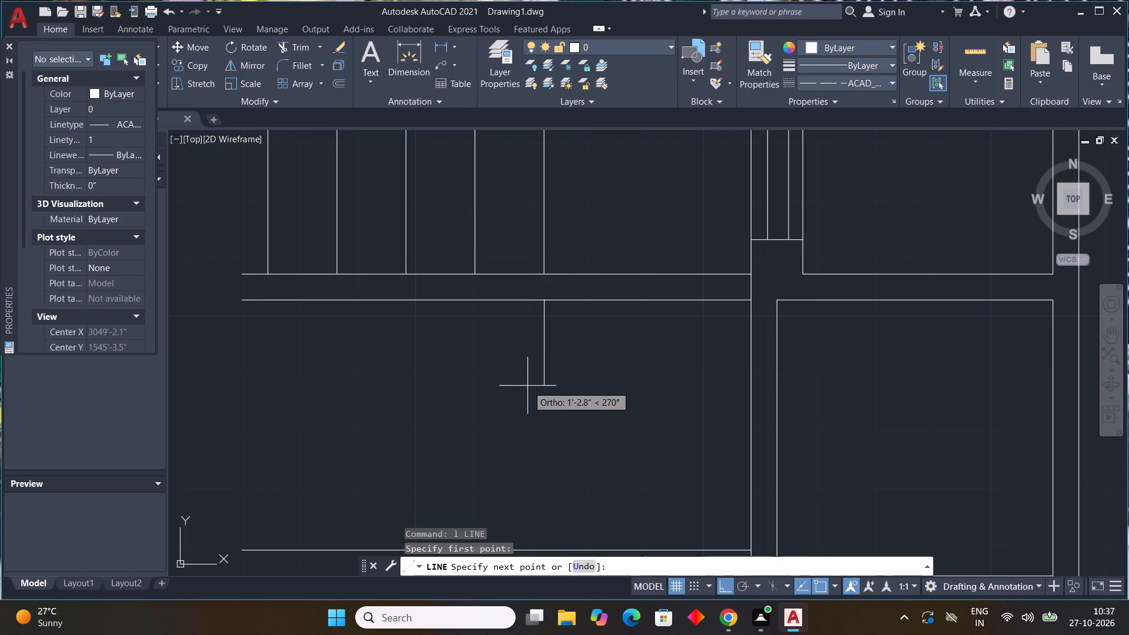
{"action": "scroll", "coordinate": [530, 387], "scroll_direction": "down", "scroll_amount": 2}
{"action": "middle_click_drag", "start_coordinate": [531, 387], "coordinate": [552, 318]}
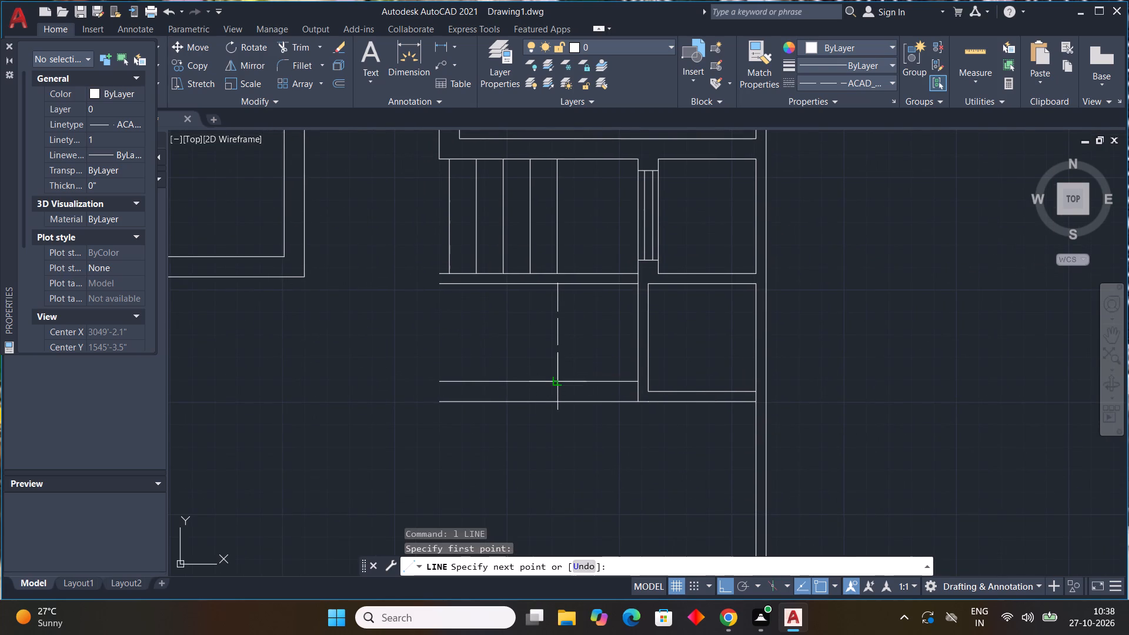
{"action": "left_click", "coordinate": [557, 383]}
{"action": "key", "text": "Escape"}
Offset the dashed vertical line 1' to the left four times in succession, making a row of five dashed lines.
{"action": "type", "text": "off"}
{"action": "key", "text": "space"}
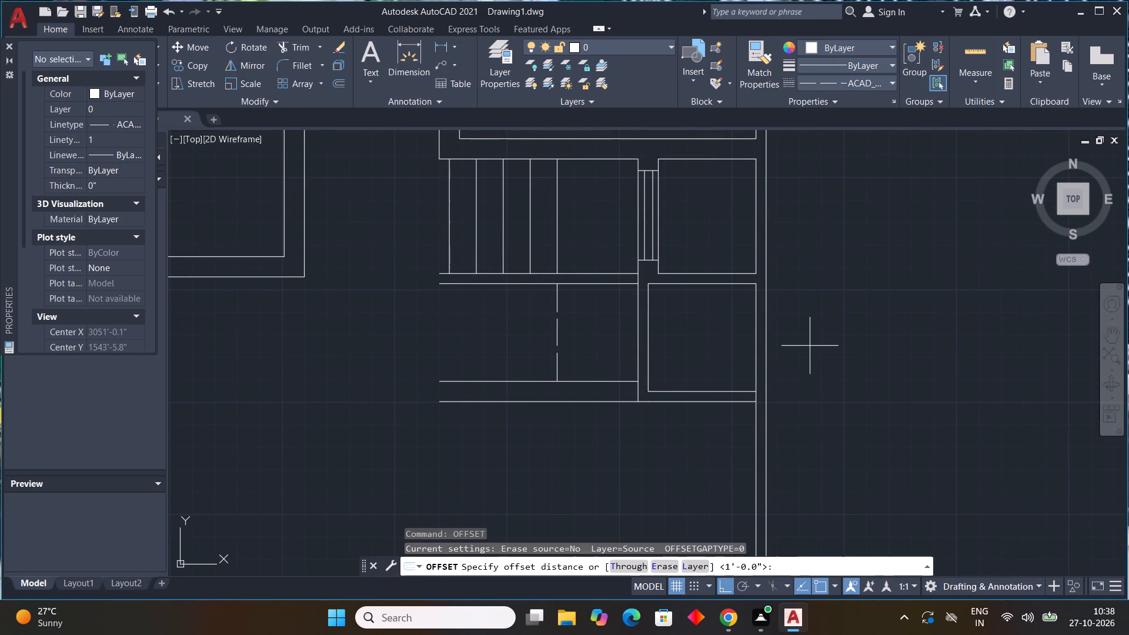
{"action": "type", "text": "1'"}
{"action": "key", "text": "Return"}
{"action": "left_click", "coordinate": [556, 336]}
{"action": "left_click", "coordinate": [490, 319]}
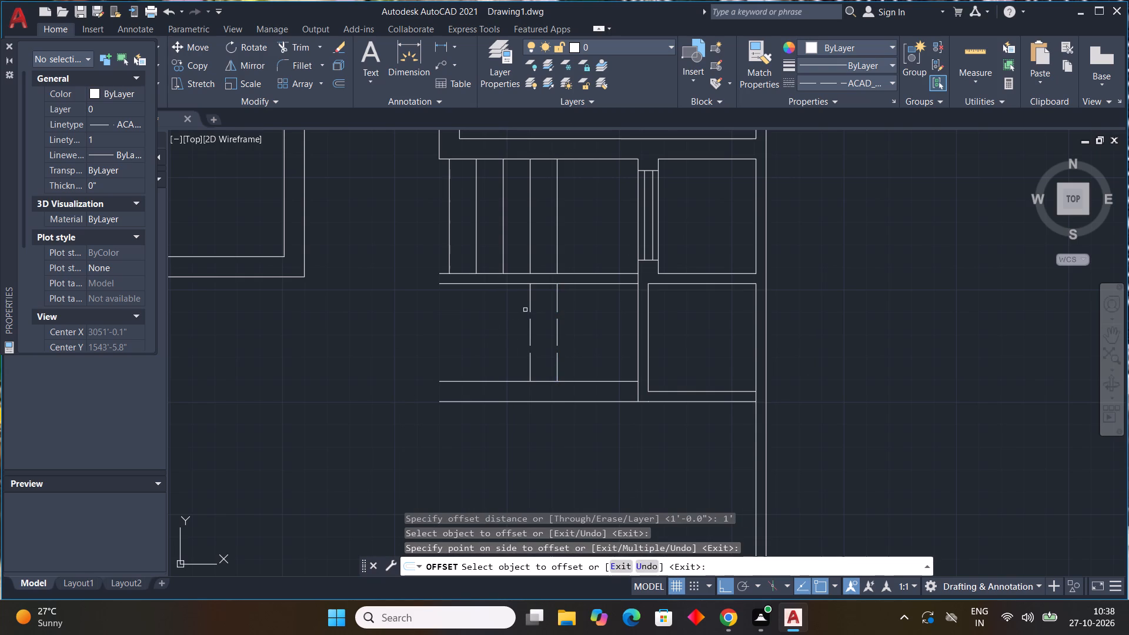
{"action": "left_click", "coordinate": [530, 305]}
{"action": "left_click", "coordinate": [485, 296]}
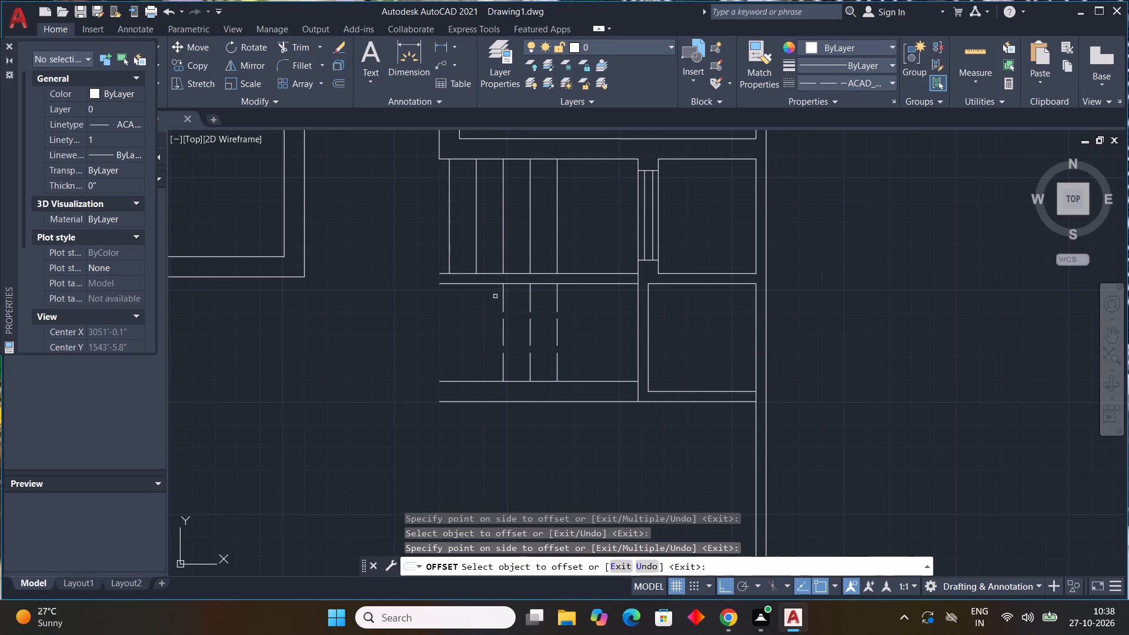
{"action": "left_click_drag", "start_coordinate": [506, 299], "coordinate": [496, 302]}
{"action": "left_click_drag", "start_coordinate": [502, 309], "coordinate": [494, 308]}
{"action": "left_click_drag", "start_coordinate": [459, 308], "coordinate": [465, 308]}
{"action": "left_click", "coordinate": [477, 320]}
{"action": "left_click", "coordinate": [443, 320]}
{"action": "key", "text": "Escape"}
{"action": "key", "text": "Escape"}
{"action": "key", "text": "Escape"}
{"action": "key", "text": "Escape"}
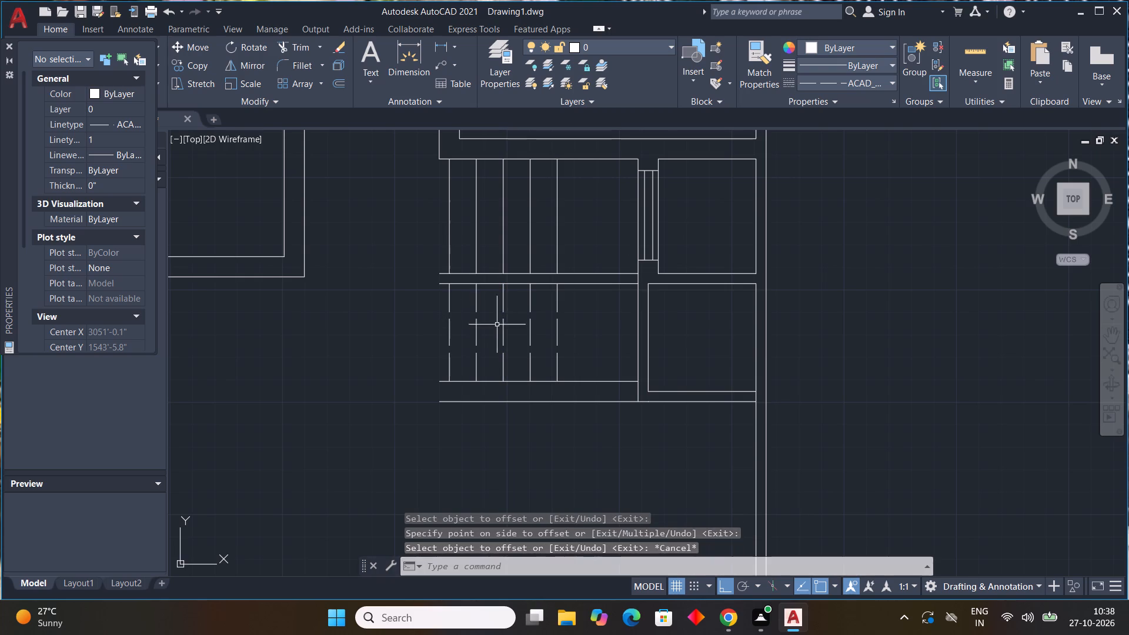
Erase the leftmost dashed vertical line of the lower row.
{"action": "middle_click_drag", "start_coordinate": [502, 329], "coordinate": [575, 333]}
{"action": "scroll", "coordinate": [572, 335], "scroll_direction": "down", "scroll_amount": 1}
{"action": "left_click", "coordinate": [542, 342]}
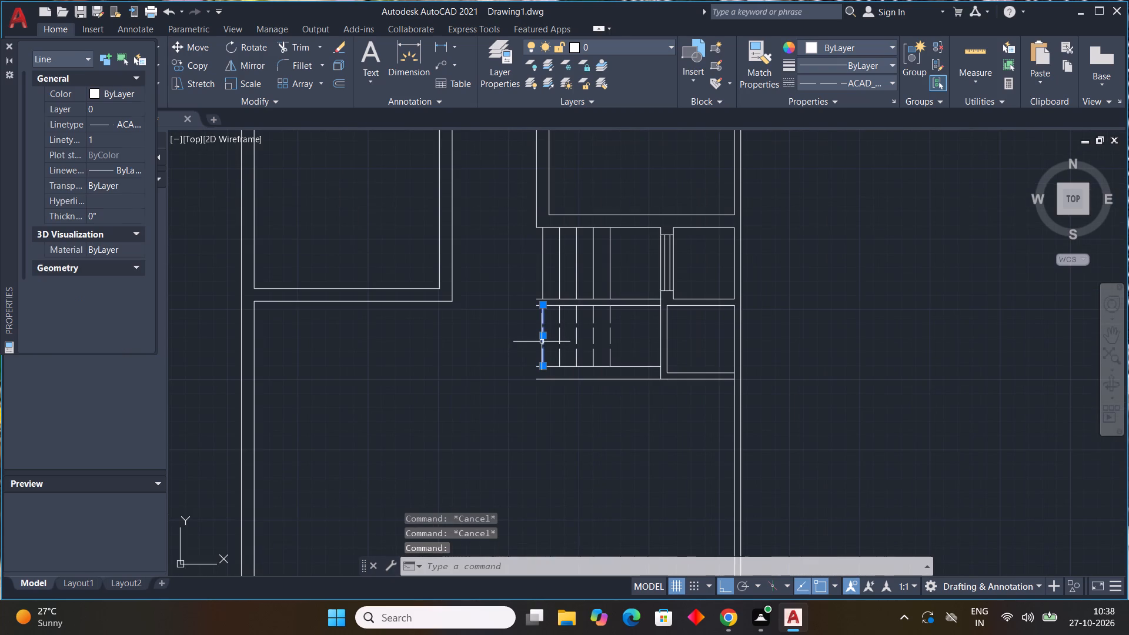
{"action": "key", "text": "Delete"}
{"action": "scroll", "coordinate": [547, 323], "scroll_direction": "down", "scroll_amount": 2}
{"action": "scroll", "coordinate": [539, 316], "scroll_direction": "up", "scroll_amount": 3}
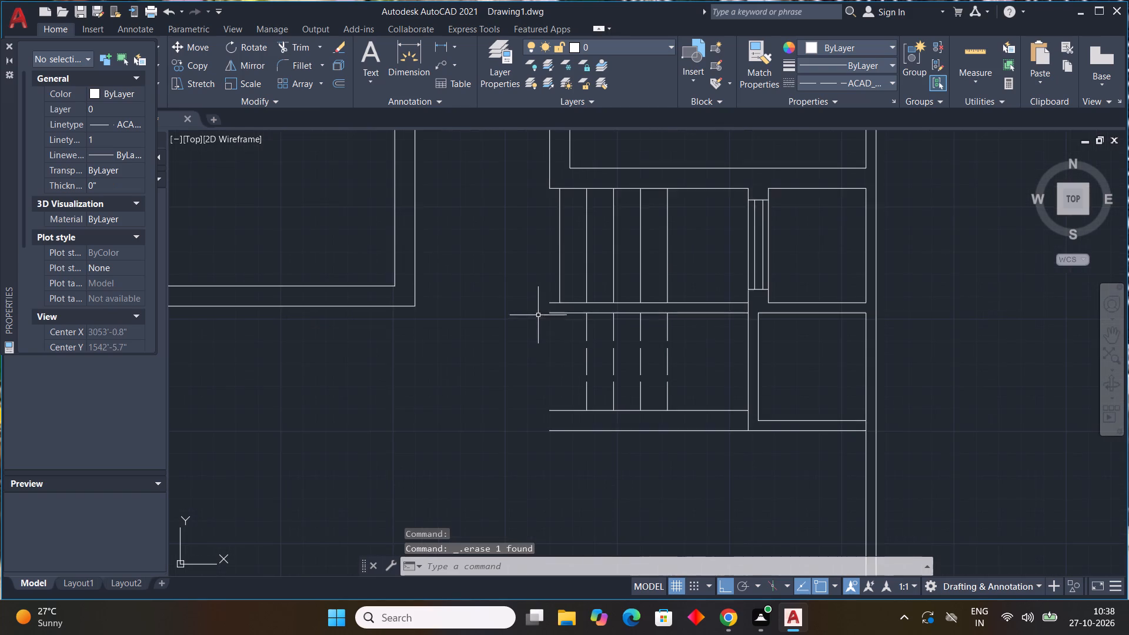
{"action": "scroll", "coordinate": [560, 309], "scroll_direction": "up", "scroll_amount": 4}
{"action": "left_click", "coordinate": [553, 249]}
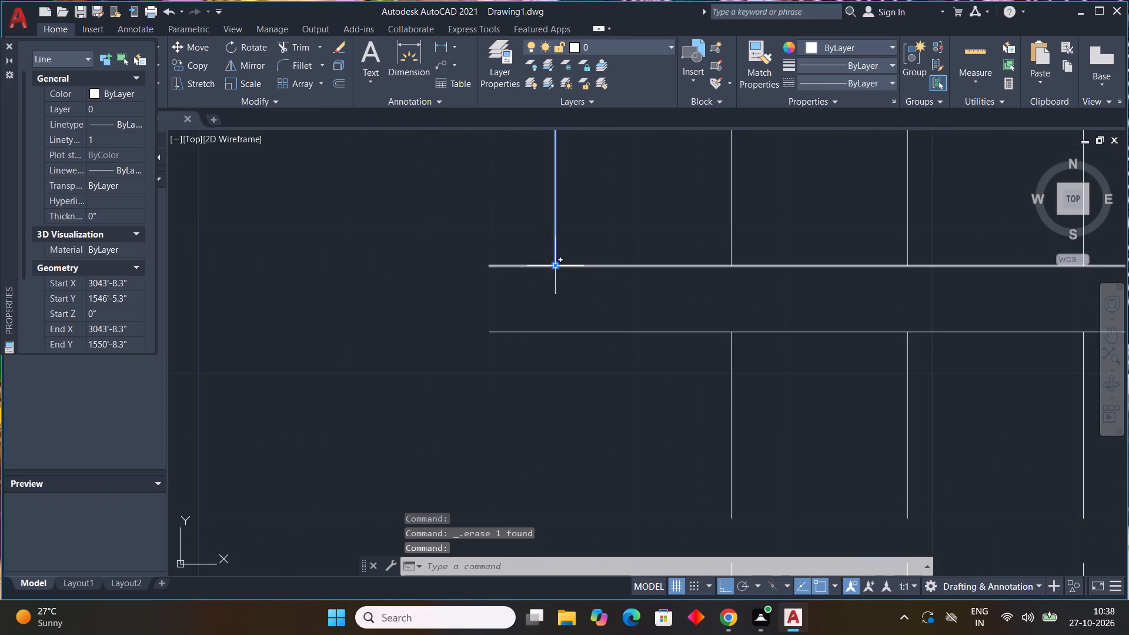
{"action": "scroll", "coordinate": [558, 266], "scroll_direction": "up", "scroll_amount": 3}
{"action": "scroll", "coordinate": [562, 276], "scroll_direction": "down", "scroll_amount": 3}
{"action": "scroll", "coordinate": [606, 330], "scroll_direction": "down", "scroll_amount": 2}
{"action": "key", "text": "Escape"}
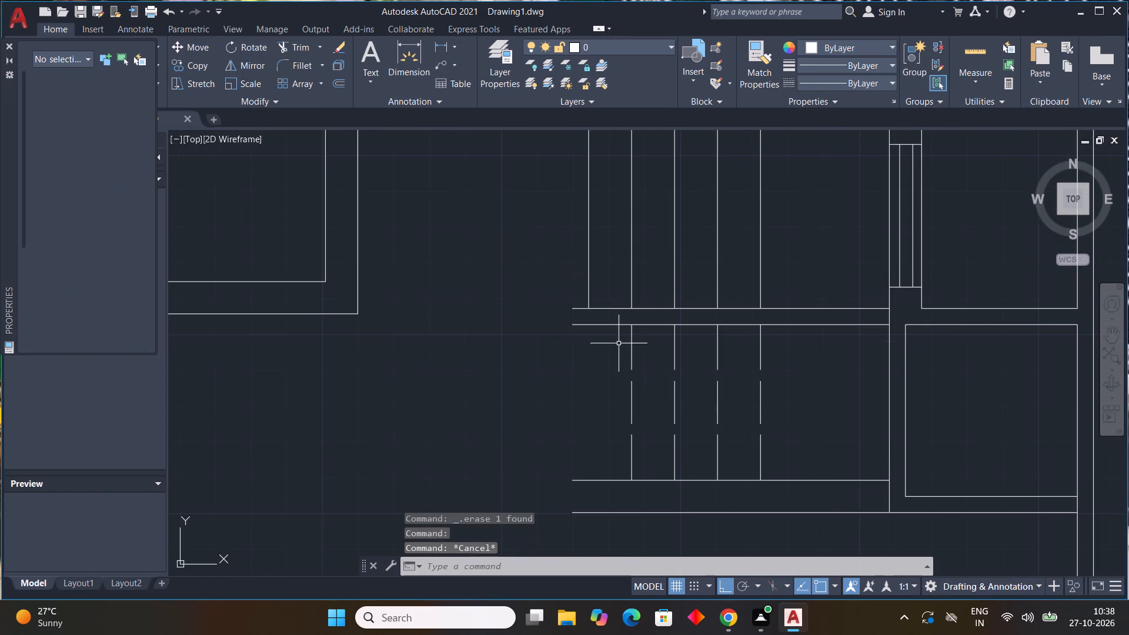
Offset the horizontal line closing the lower end of the solid 1' spaced lines 4.5" upward.
{"action": "middle_click_drag", "start_coordinate": [809, 357], "coordinate": [767, 402]}
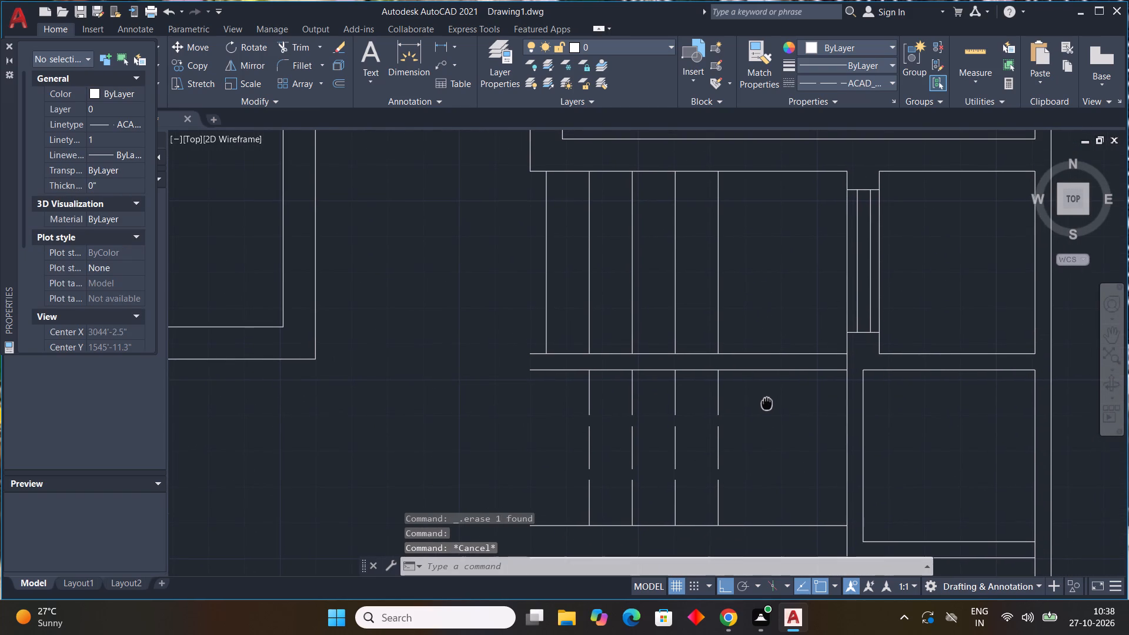
{"action": "middle_click_drag", "start_coordinate": [767, 402], "coordinate": [757, 404]}
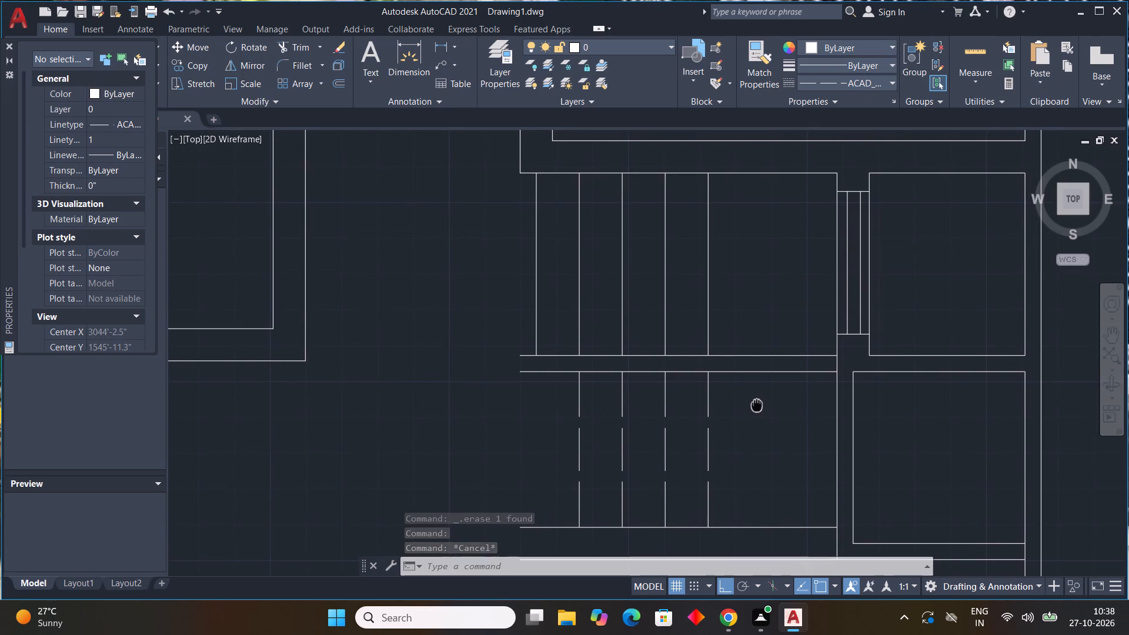
{"action": "middle_click_drag", "start_coordinate": [757, 404], "coordinate": [756, 405]}
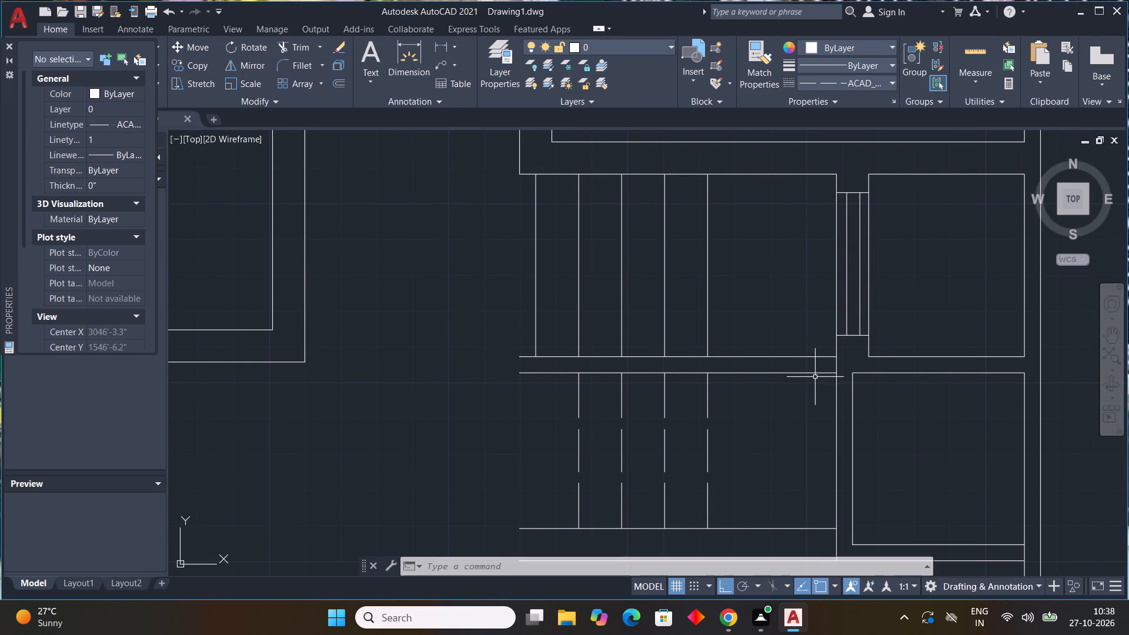
{"action": "key", "text": "o"}
{"action": "type", "text": "ff"}
{"action": "key", "text": "space"}
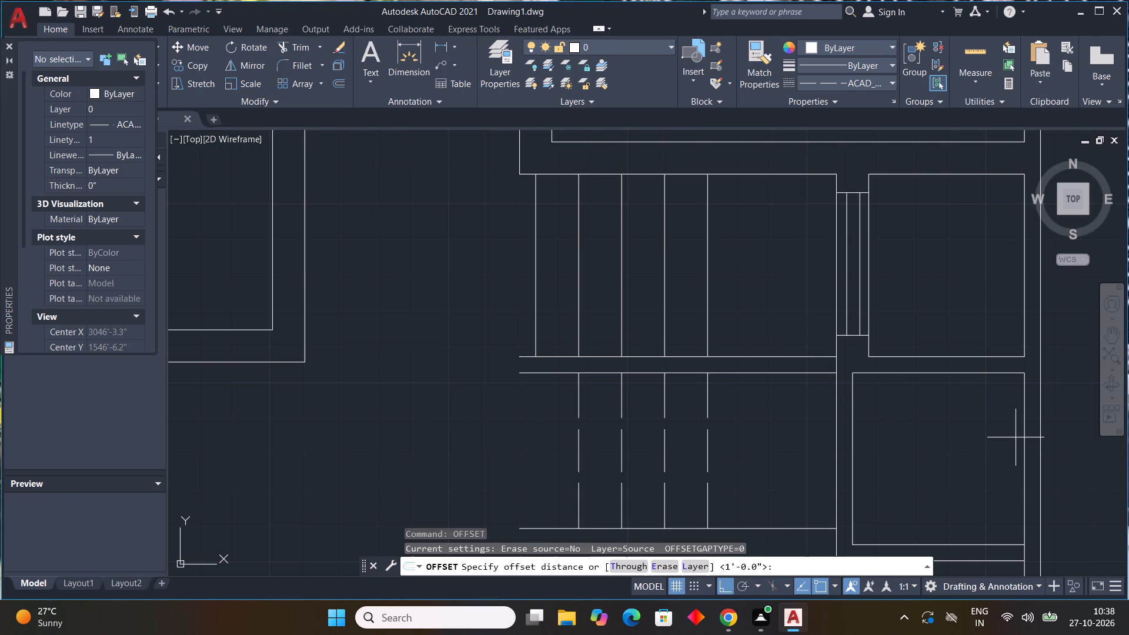
{"action": "key", "text": "4"}
{"action": "key", "text": "period"}
{"action": "key", "text": "5"}
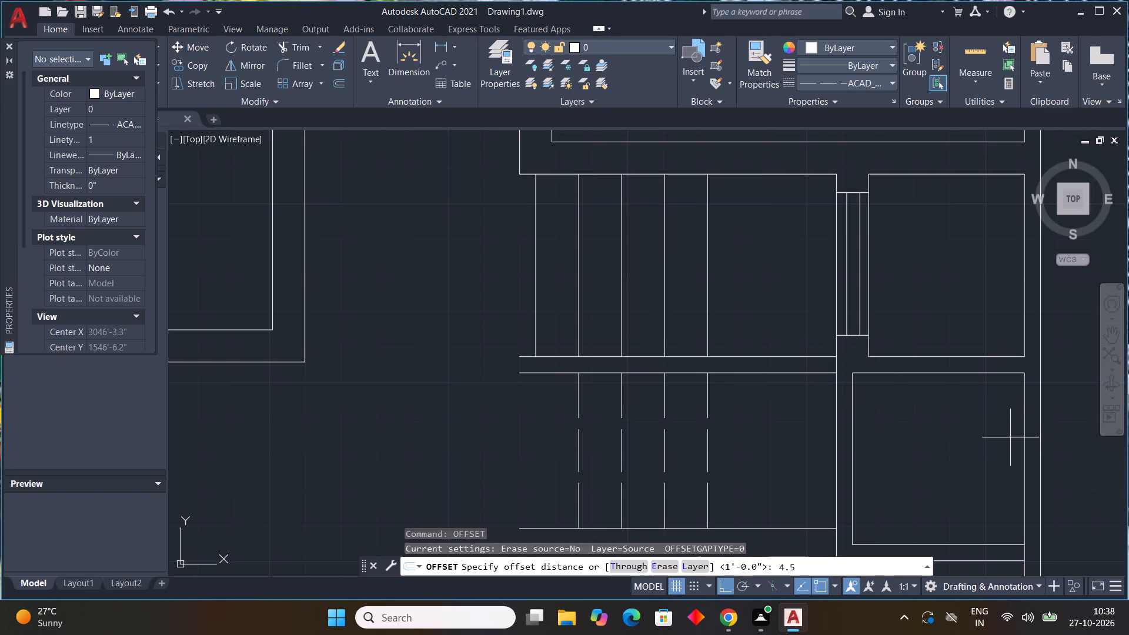
{"action": "key", "text": "shift+quotedbl"}
{"action": "key", "text": "Return"}
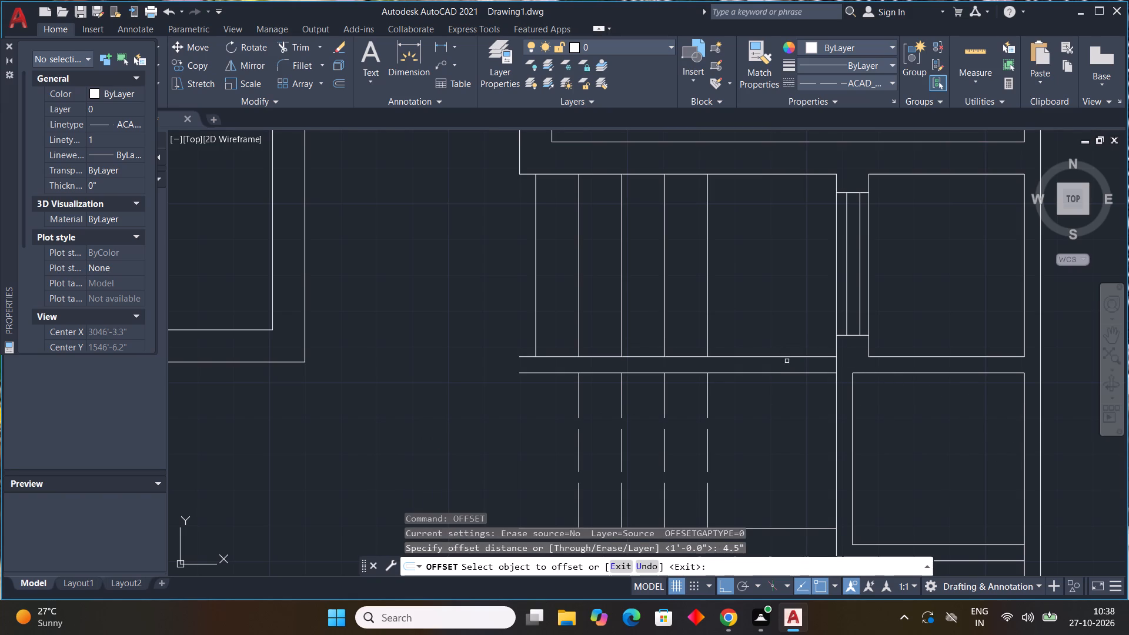
{"action": "left_click_drag", "start_coordinate": [787, 357], "coordinate": [785, 347]}
{"action": "left_click", "coordinate": [781, 340]}
{"action": "key", "text": "Escape"}
{"action": "key", "text": "Escape"}
{"action": "key", "text": "Escape"}
{"action": "key", "text": "Escape"}
{"action": "key", "text": "Escape"}
{"action": "key", "text": "Escape"}
{"action": "key", "text": "Escape"}
{"action": "key", "text": "Escape"}
{"action": "key", "text": "Escape"}
{"action": "key", "text": "Escape"}
{"action": "key", "text": "Escape"}
{"action": "key", "text": "Escape"}
{"action": "key", "text": "Escape"}
{"action": "key", "text": "Escape"}
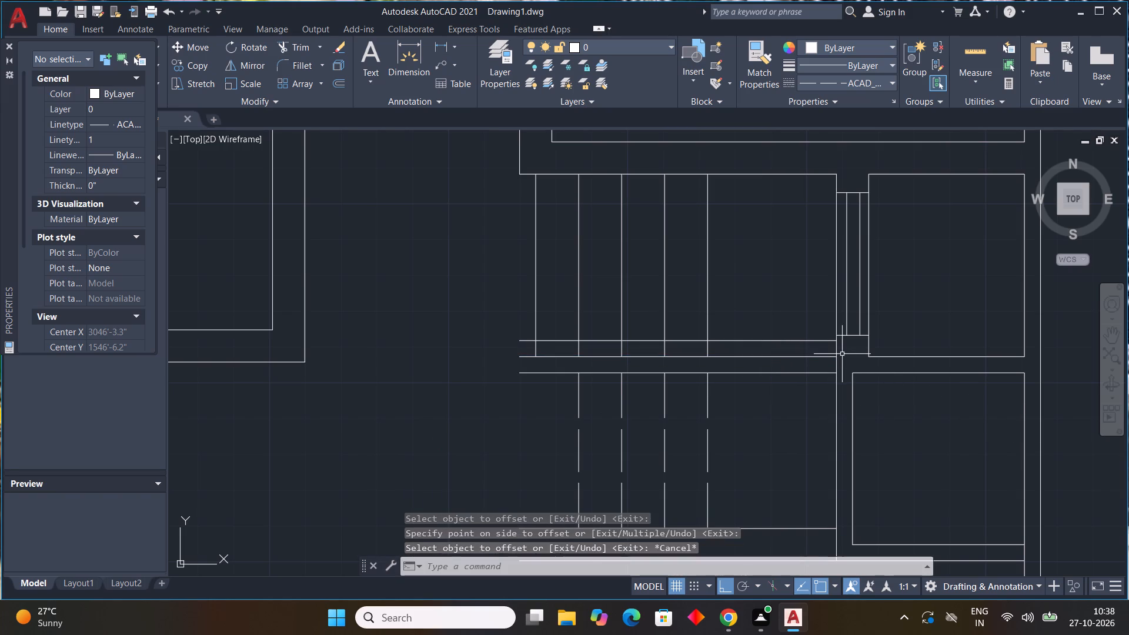
Trim the solid vertical lines at the new horizontal line and remove the old horizontal line just below it.
{"action": "type", "text": "tr"}
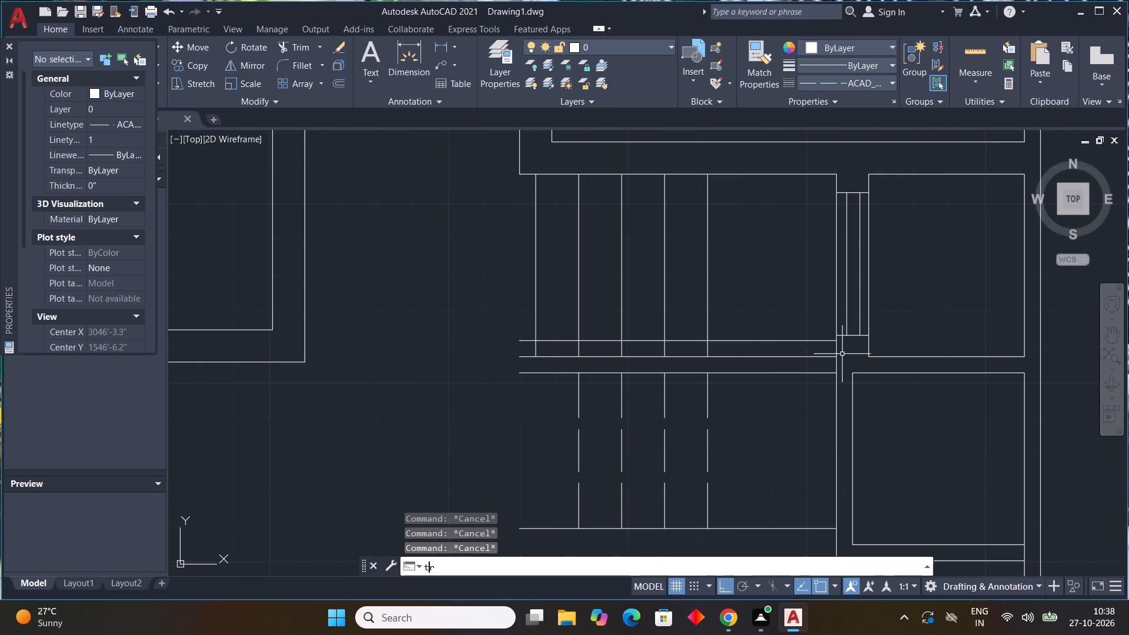
{"action": "key", "text": "space"}
{"action": "left_click_drag", "start_coordinate": [502, 356], "coordinate": [590, 354]}
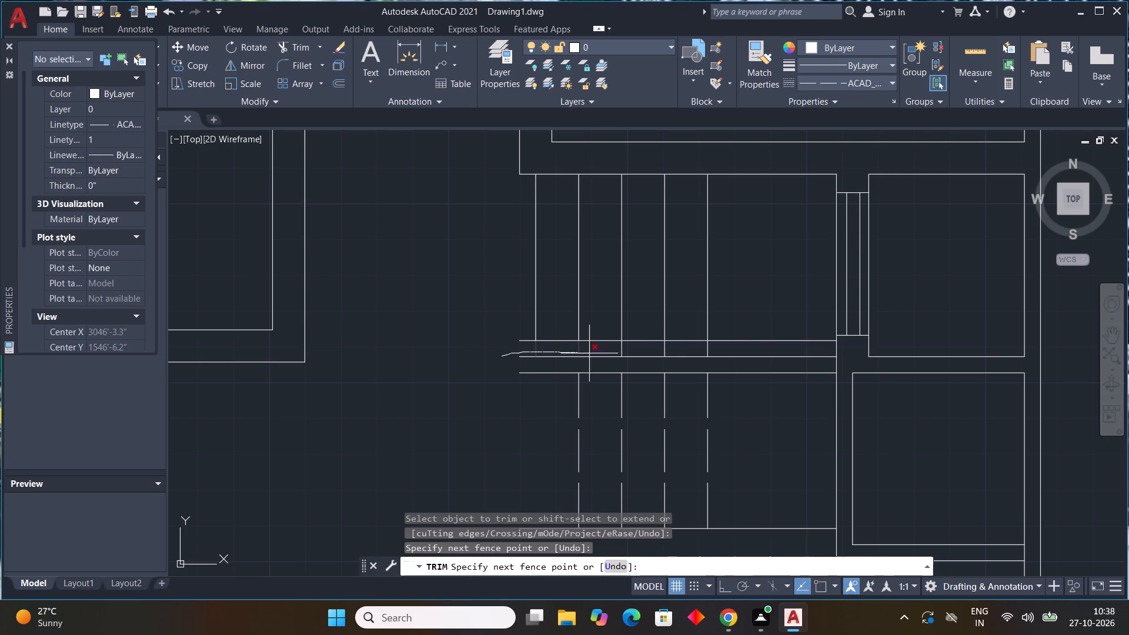
{"action": "left_click_drag", "start_coordinate": [590, 354], "coordinate": [676, 353]}
{"action": "left_click_drag", "start_coordinate": [680, 353], "coordinate": [679, 362]}
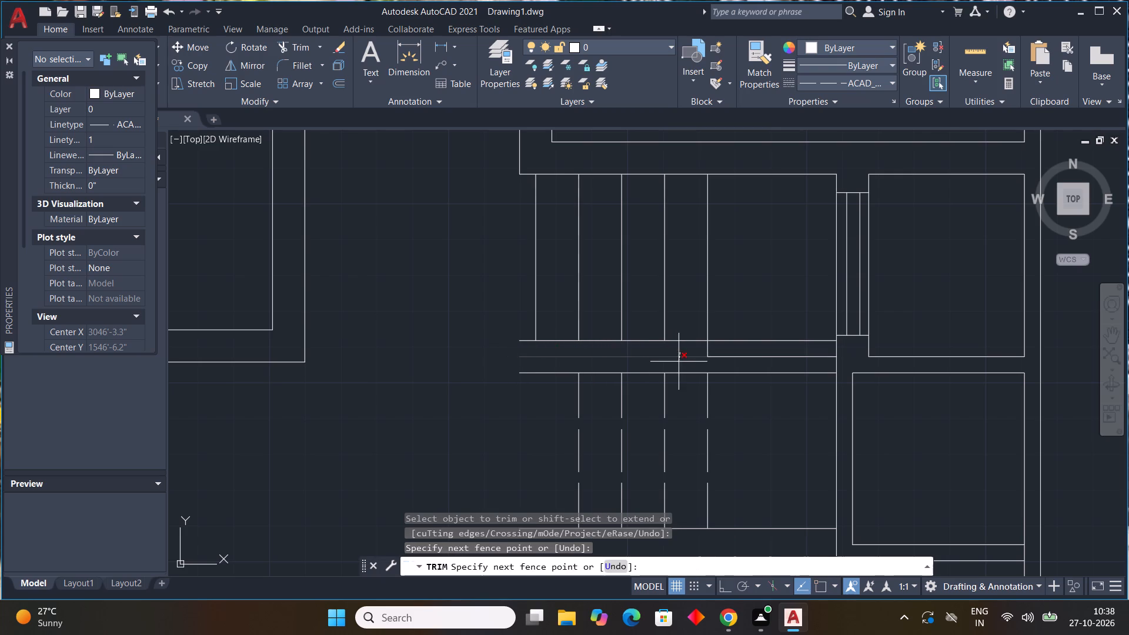
{"action": "left_click_drag", "start_coordinate": [679, 362], "coordinate": [677, 363]}
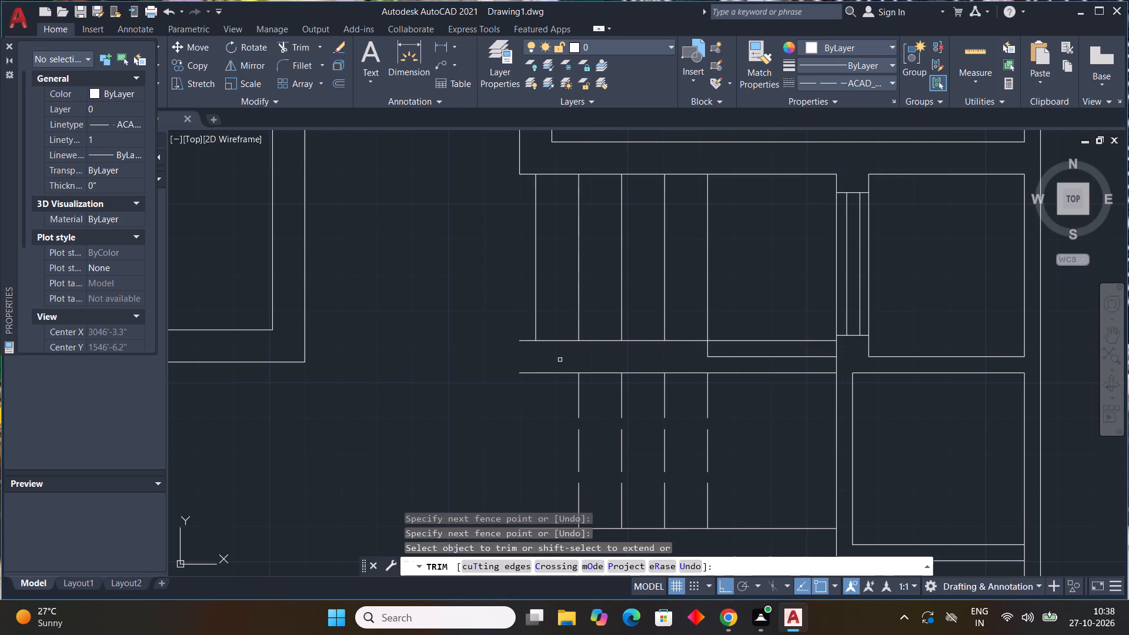
{"action": "left_click", "coordinate": [714, 357]}
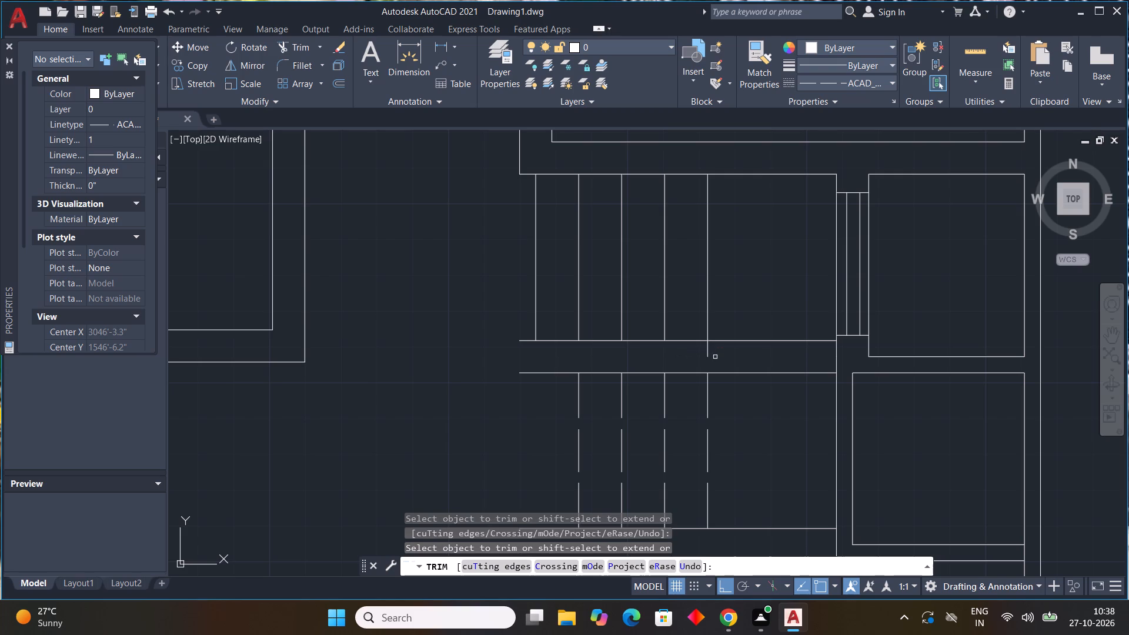
{"action": "left_click", "coordinate": [708, 355]}
Trim the left overhangs of the two horizontal lines between the rows back to the leftmost solid and leftmost dashed vertical lines.
{"action": "middle_click_drag", "start_coordinate": [712, 367], "coordinate": [710, 379]}
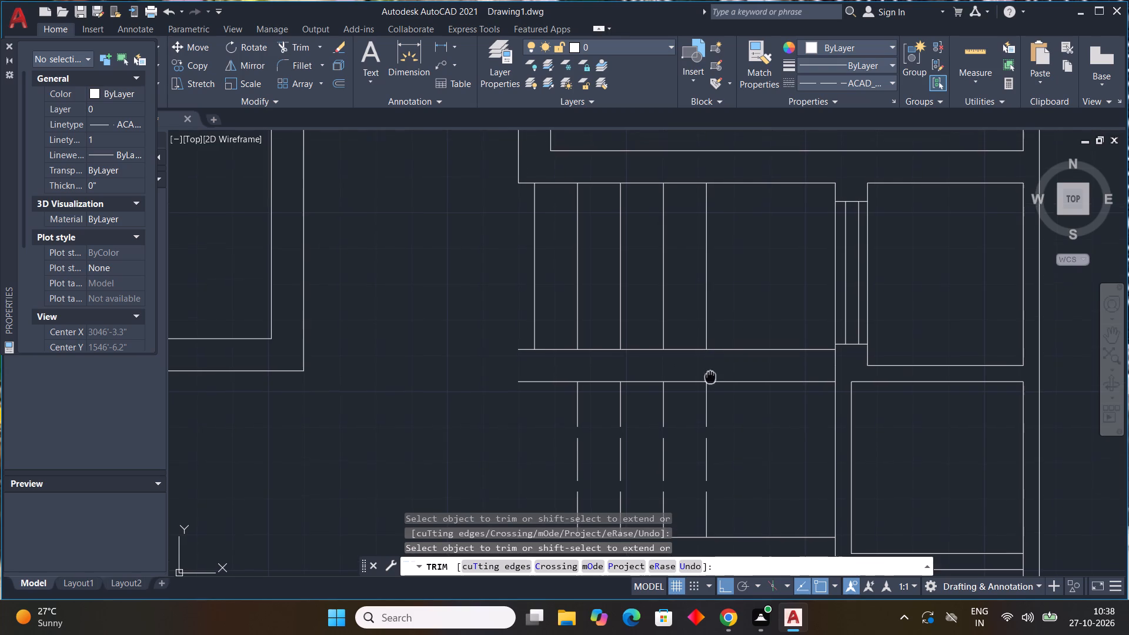
{"action": "middle_click_drag", "start_coordinate": [710, 379], "coordinate": [743, 396]}
{"action": "middle_click", "coordinate": [744, 396]}
{"action": "left_click", "coordinate": [559, 368]}
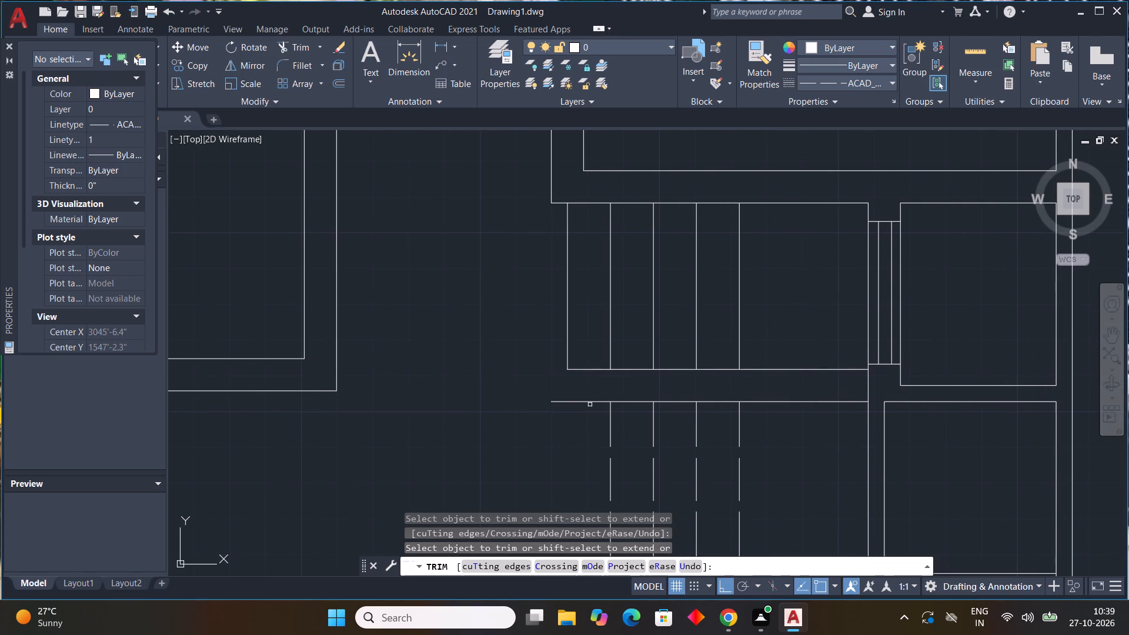
{"action": "left_click", "coordinate": [593, 402]}
{"action": "key", "text": "Escape"}
{"action": "key", "text": "Escape"}
{"action": "key", "text": "Escape"}
{"action": "key", "text": "Escape"}
{"action": "key", "text": "Escape"}
{"action": "key", "text": "Escape"}
{"action": "key", "text": "Escape"}
{"action": "key", "text": "Escape"}
{"action": "key", "text": "Escape"}
{"action": "key", "text": "Escape"}
{"action": "key", "text": "Escape"}
{"action": "key", "text": "Escape"}
{"action": "key", "text": "Escape"}
{"action": "key", "text": "Escape"}
{"action": "key", "text": "Escape"}
{"action": "key", "text": "Escape"}
{"action": "key", "text": "Escape"}
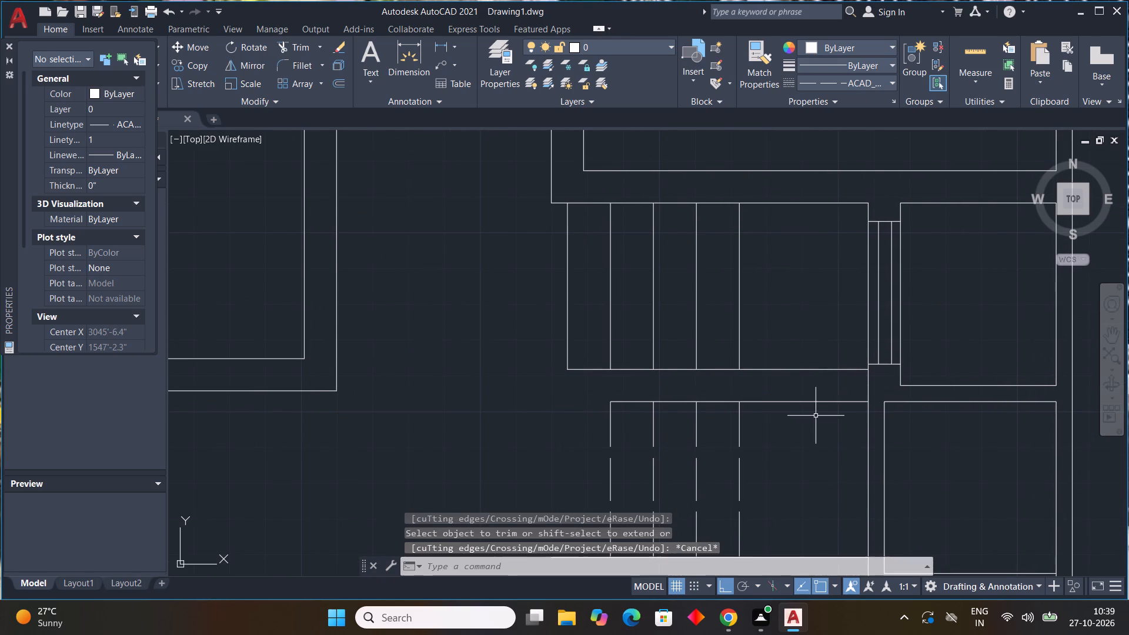
Draw a short vertical line across the gap, joining the rightmost dashed line to the rightmost solid line.
{"action": "left_click", "coordinate": [858, 81]}
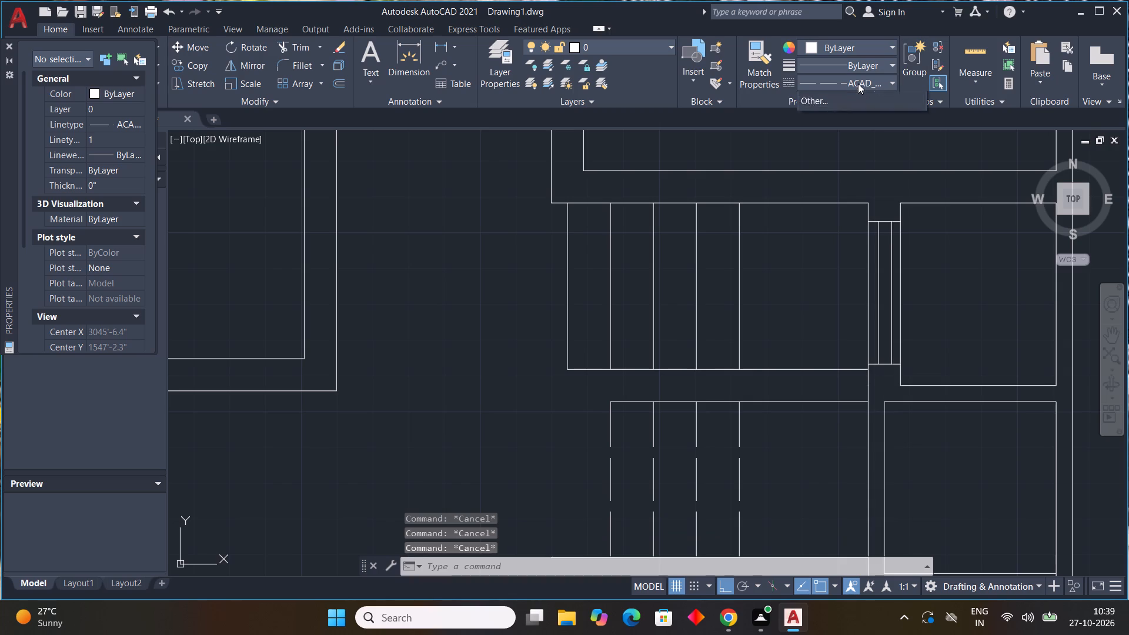
{"action": "left_click", "coordinate": [860, 134]}
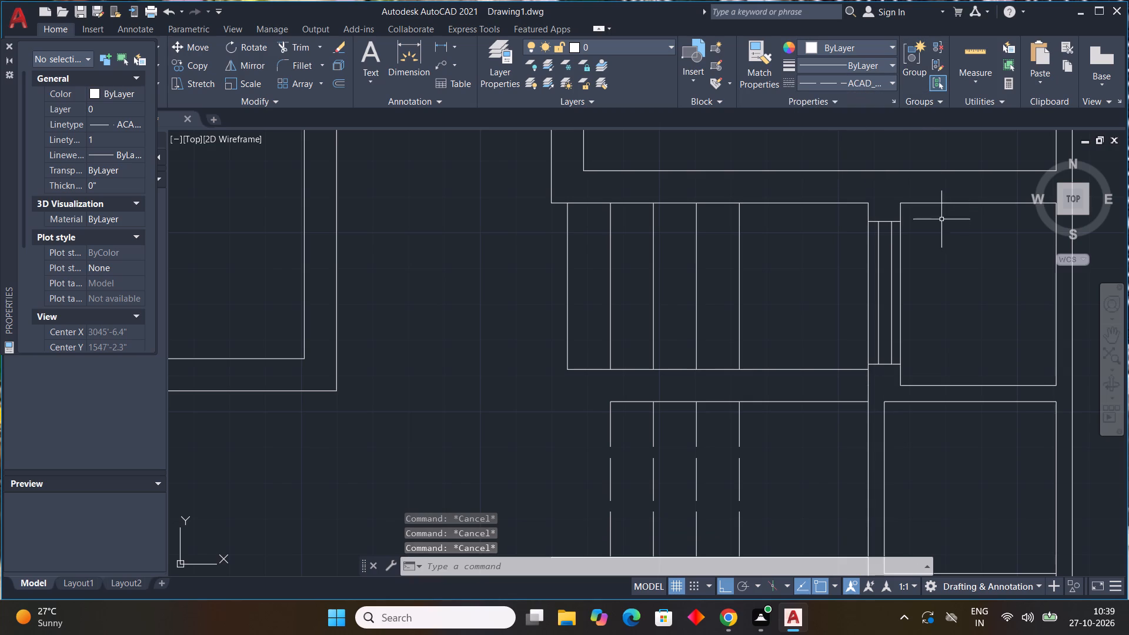
{"action": "type", "text": "l"}
{"action": "key", "text": "space"}
{"action": "left_click_drag", "start_coordinate": [740, 399], "coordinate": [740, 393]}
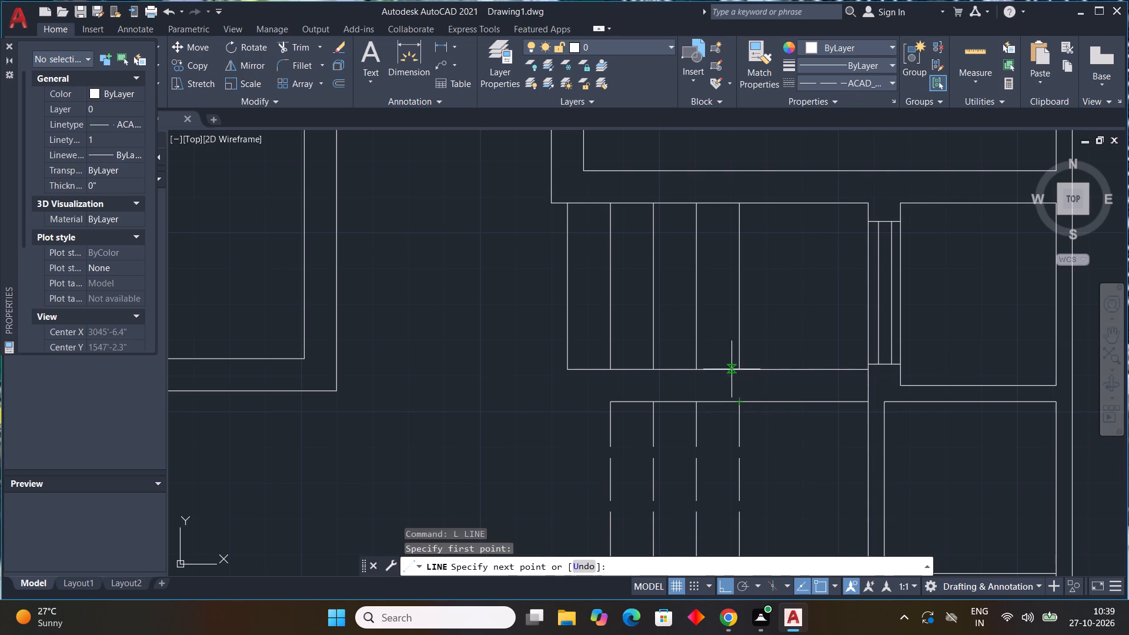
{"action": "left_click", "coordinate": [742, 370]}
{"action": "key", "text": "Escape"}
Draw a dashed diagonal from the top of the rightmost dashed line to the lower corner at the wall on its right.
{"action": "scroll", "coordinate": [814, 341], "scroll_direction": "down", "scroll_amount": 1}
{"action": "middle_click_drag", "start_coordinate": [811, 340], "coordinate": [810, 340]}
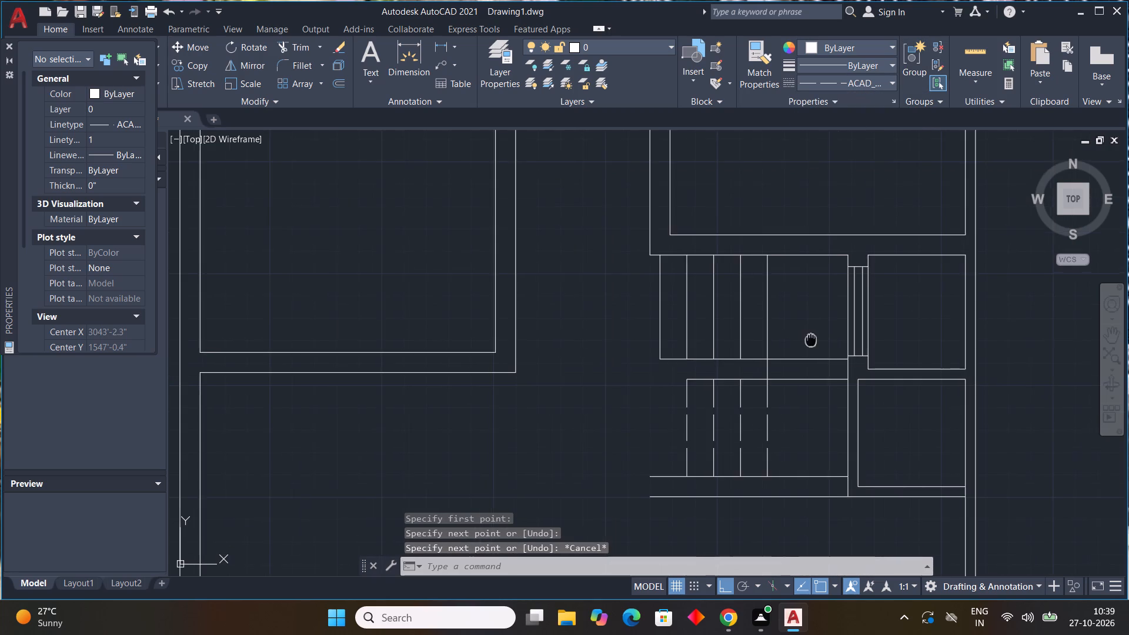
{"action": "middle_click_drag", "start_coordinate": [810, 340], "coordinate": [619, 330]}
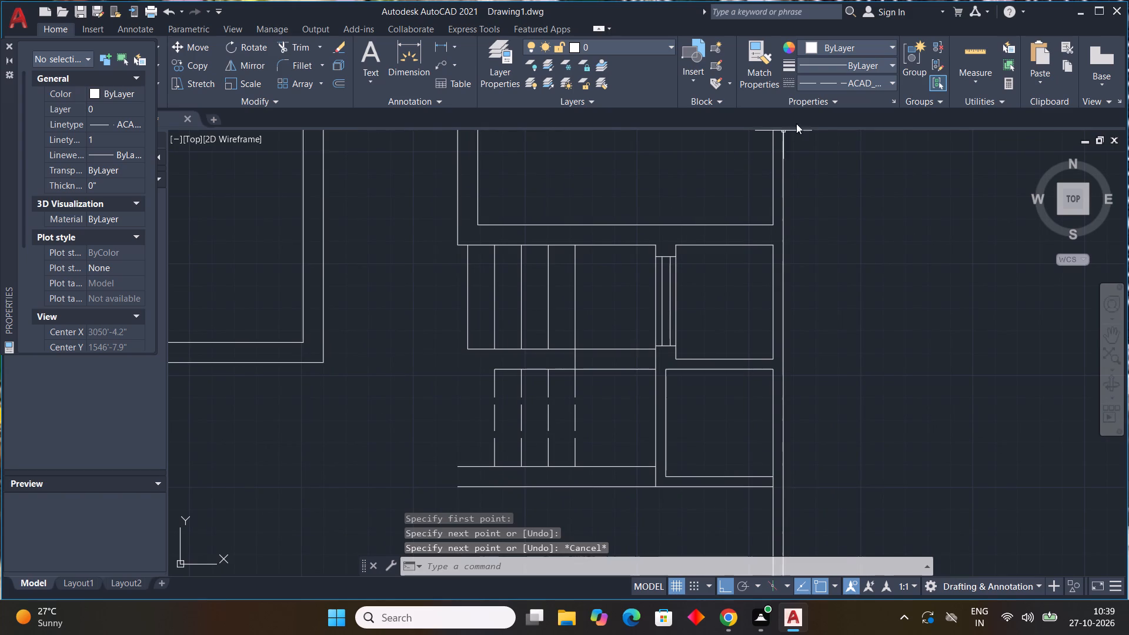
{"action": "type", "text": "l"}
{"action": "key", "text": "space"}
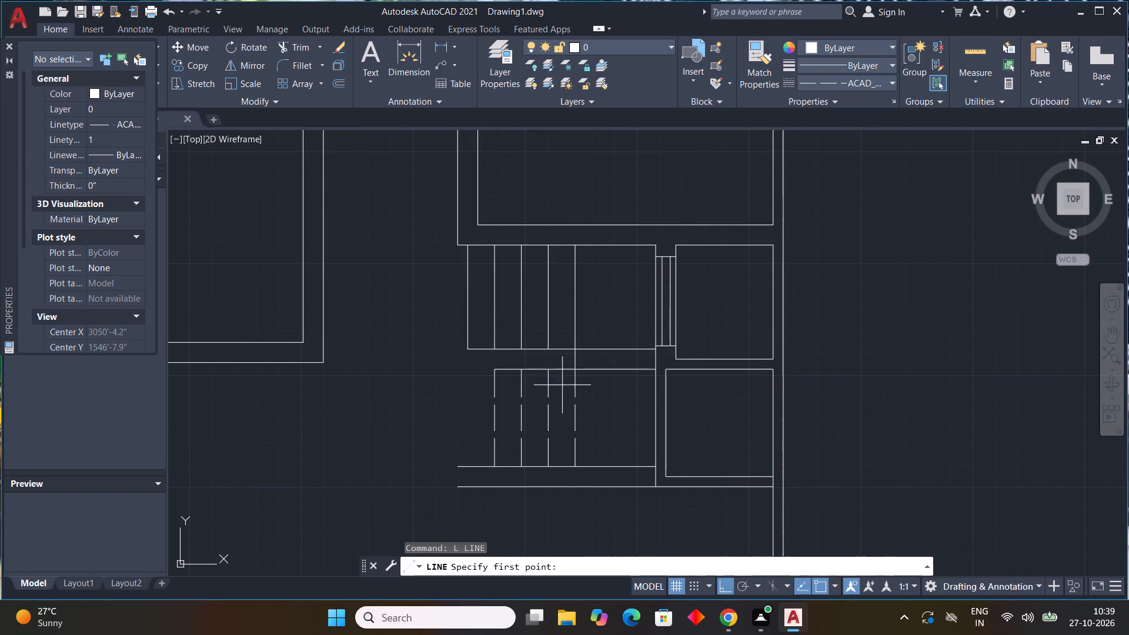
{"action": "left_click", "coordinate": [573, 369]}
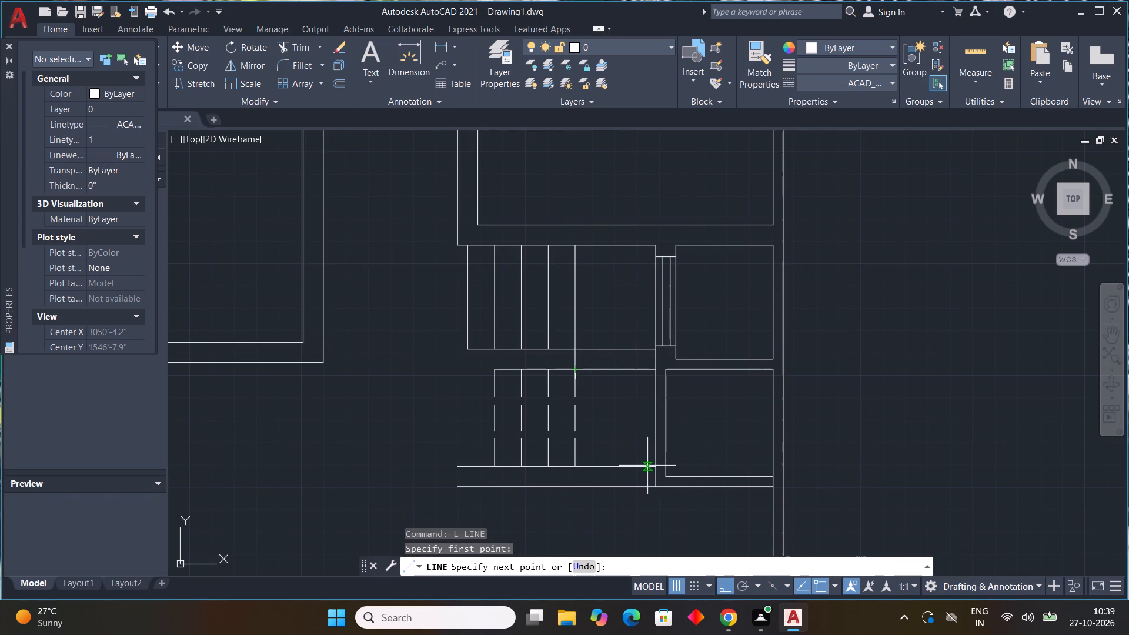
{"action": "left_click", "coordinate": [650, 466]}
{"action": "key", "text": "Escape"}
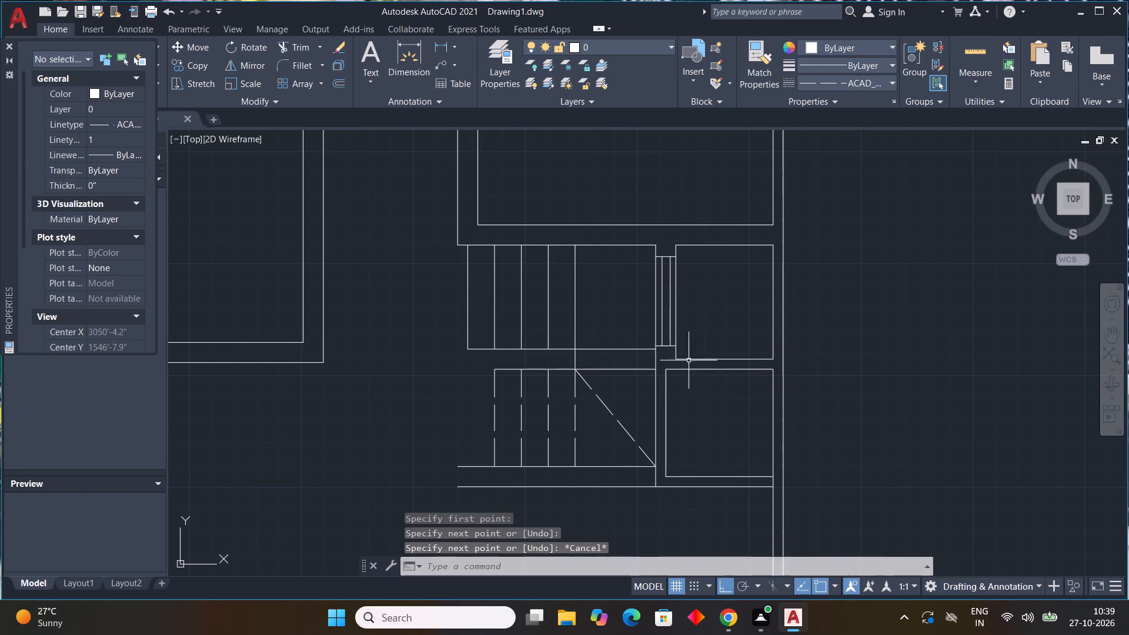
Set the current linetype to ByLayer and draw a diagonal from the bottom of the rightmost solid line to the upper-right corner.
{"action": "left_click", "coordinate": [819, 78]}
{"action": "left_click", "coordinate": [830, 99]}
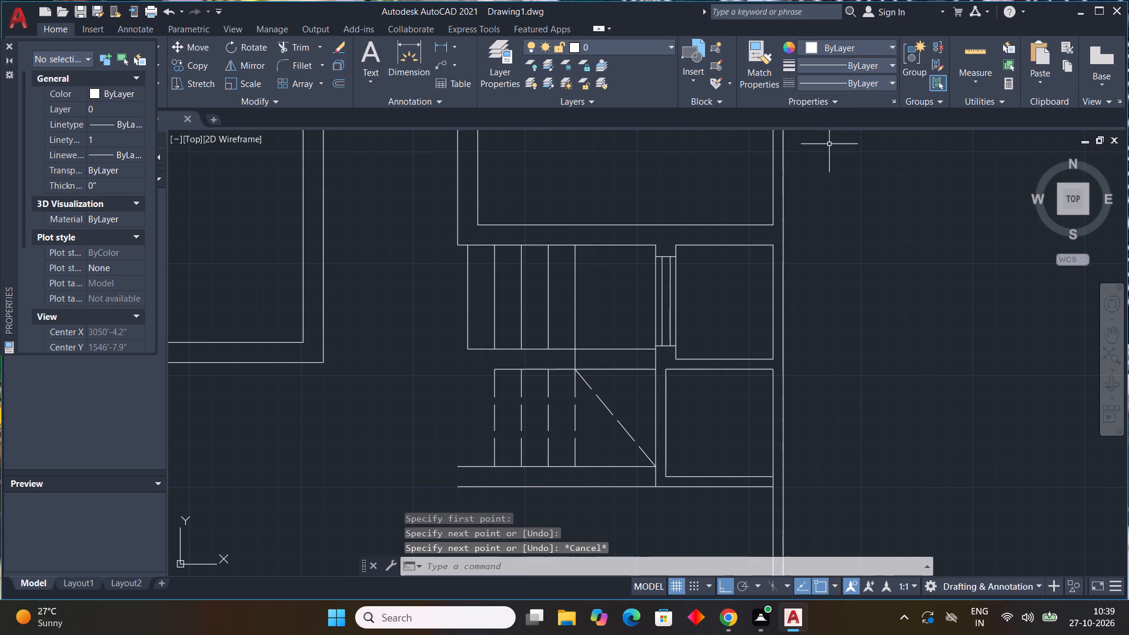
{"action": "type", "text": "l"}
{"action": "key", "text": "space"}
{"action": "left_click", "coordinate": [577, 346]}
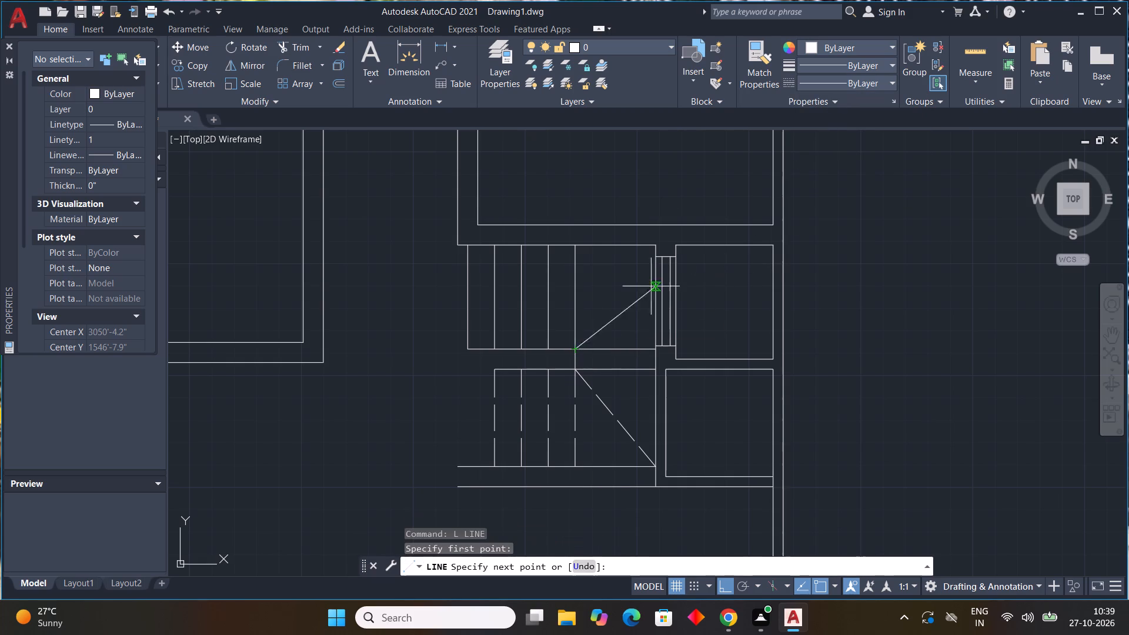
{"action": "left_click", "coordinate": [657, 246]}
{"action": "scroll", "coordinate": [670, 245], "scroll_direction": "down", "scroll_amount": 4}
{"action": "key", "text": "Escape"}
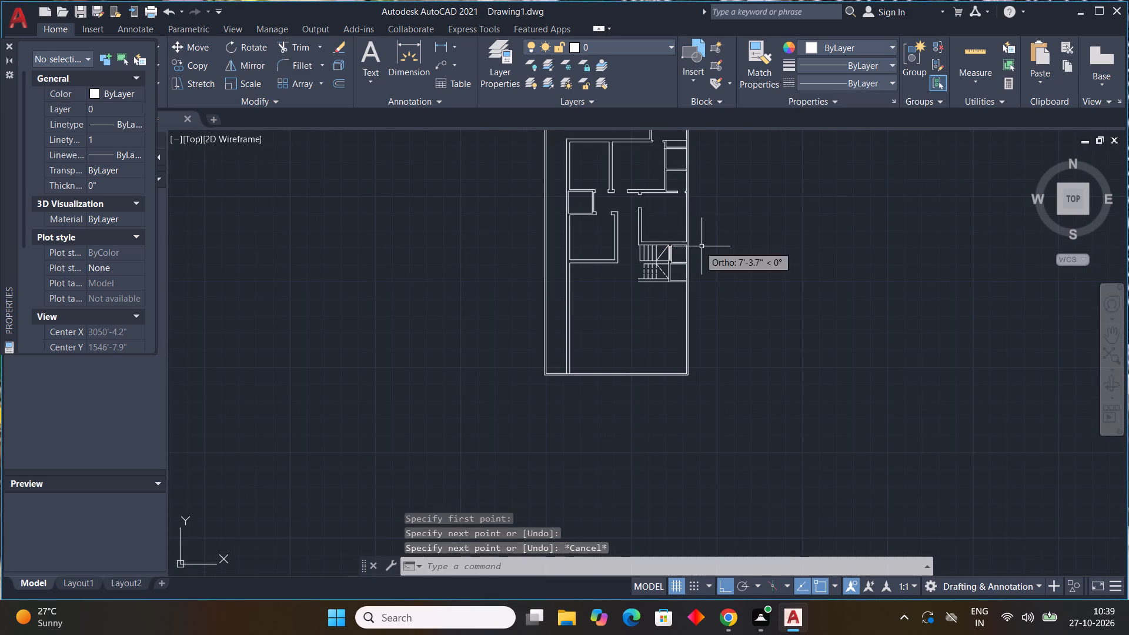
Draw a horizontal line from the midpoint of the short vertical line in the gap to the wall line on its right.
{"action": "middle_click_drag", "start_coordinate": [655, 265], "coordinate": [674, 300]}
{"action": "scroll", "coordinate": [678, 313], "scroll_direction": "up", "scroll_amount": 4}
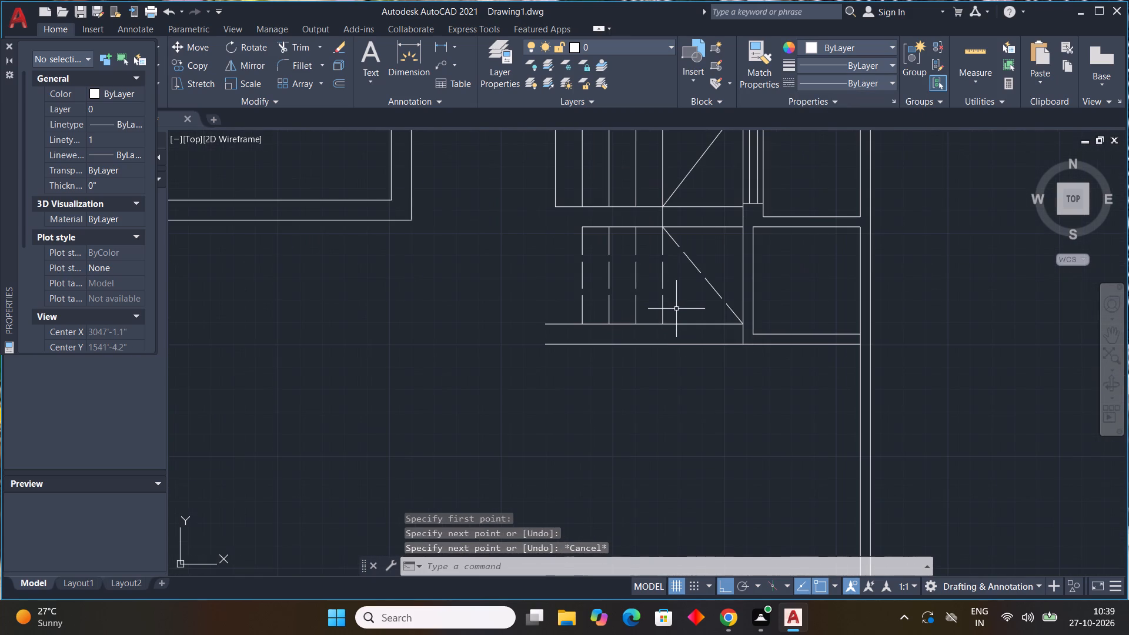
{"action": "middle_click_drag", "start_coordinate": [674, 304], "coordinate": [659, 285]}
{"action": "middle_click_drag", "start_coordinate": [656, 282], "coordinate": [651, 276]}
{"action": "key", "text": "l"}
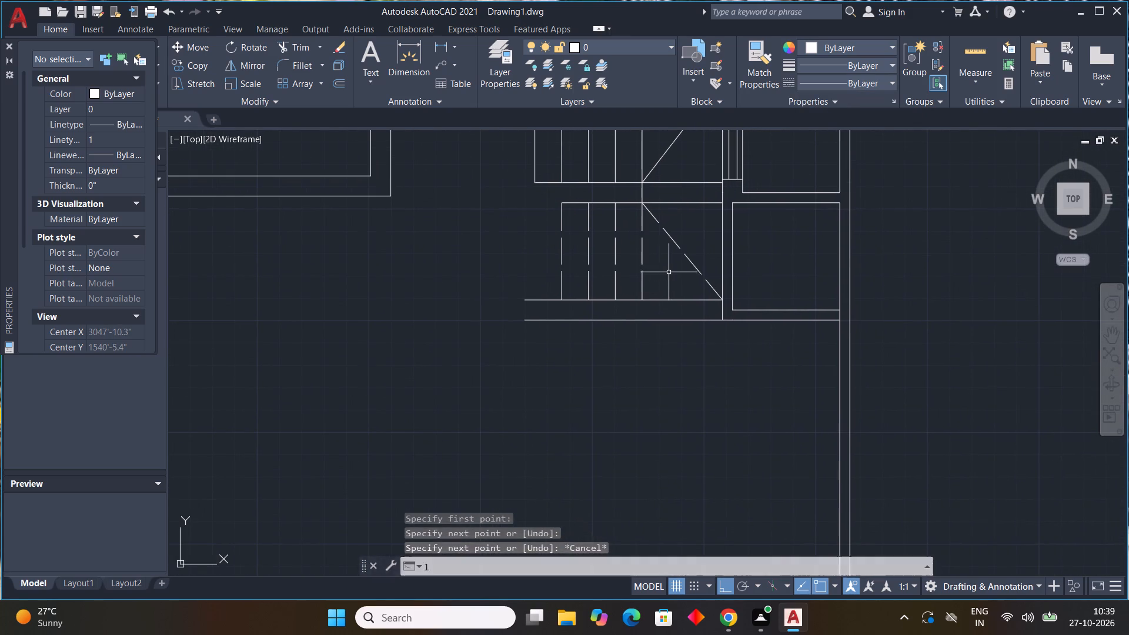
{"action": "key", "text": "space"}
{"action": "middle_click_drag", "start_coordinate": [663, 253], "coordinate": [617, 327]}
{"action": "scroll", "coordinate": [603, 265], "scroll_direction": "up", "scroll_amount": 4}
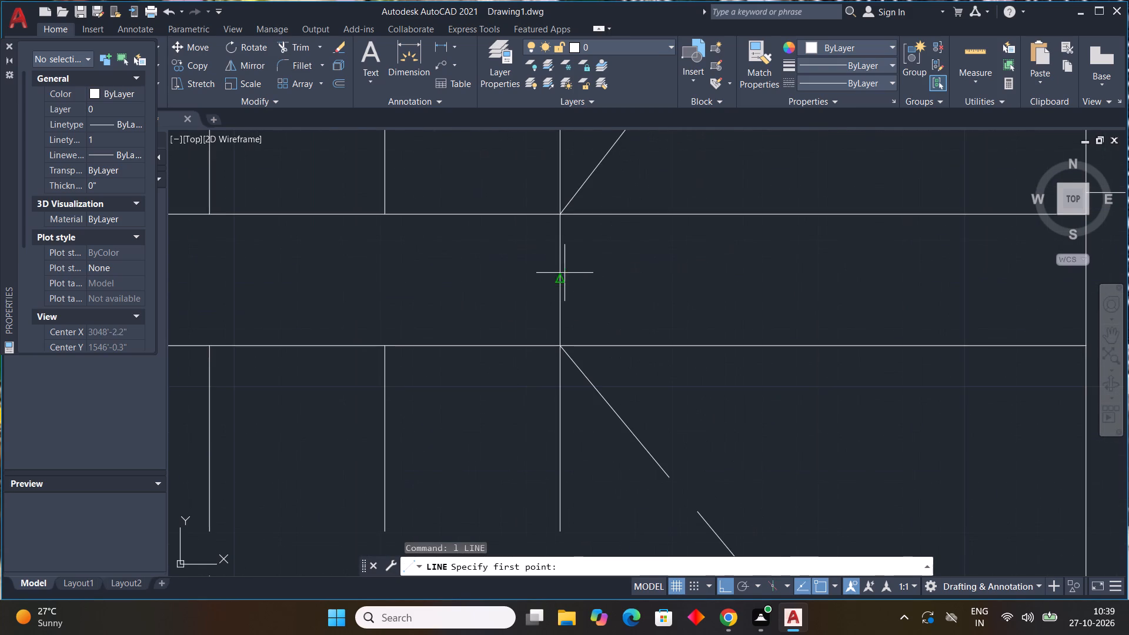
{"action": "left_click", "coordinate": [560, 279]}
{"action": "scroll", "coordinate": [670, 300], "scroll_direction": "down", "scroll_amount": 1}
{"action": "middle_click_drag", "start_coordinate": [670, 300], "coordinate": [535, 316]}
{"action": "scroll", "coordinate": [670, 300], "scroll_direction": "down", "scroll_amount": 1}
{"action": "left_click", "coordinate": [700, 307]}
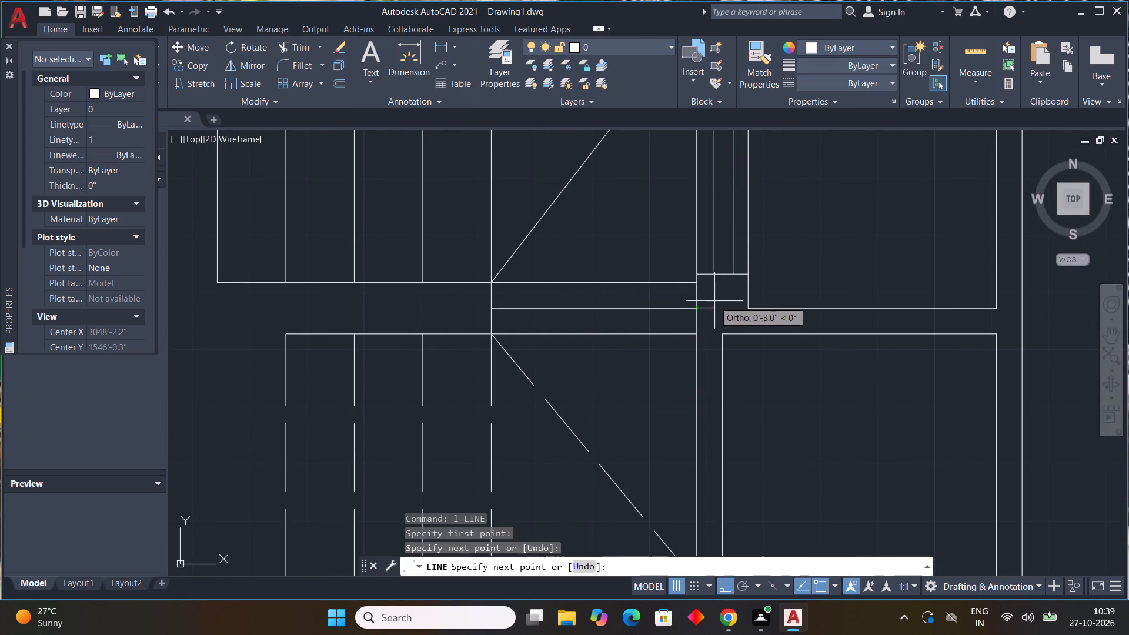
{"action": "key", "text": "Escape"}
Draw the stair arrow's horizontal shaft across the solid treads, from level with the outer wall edge to the rightmost solid line.
{"action": "scroll", "coordinate": [730, 296], "scroll_direction": "down", "scroll_amount": 4}
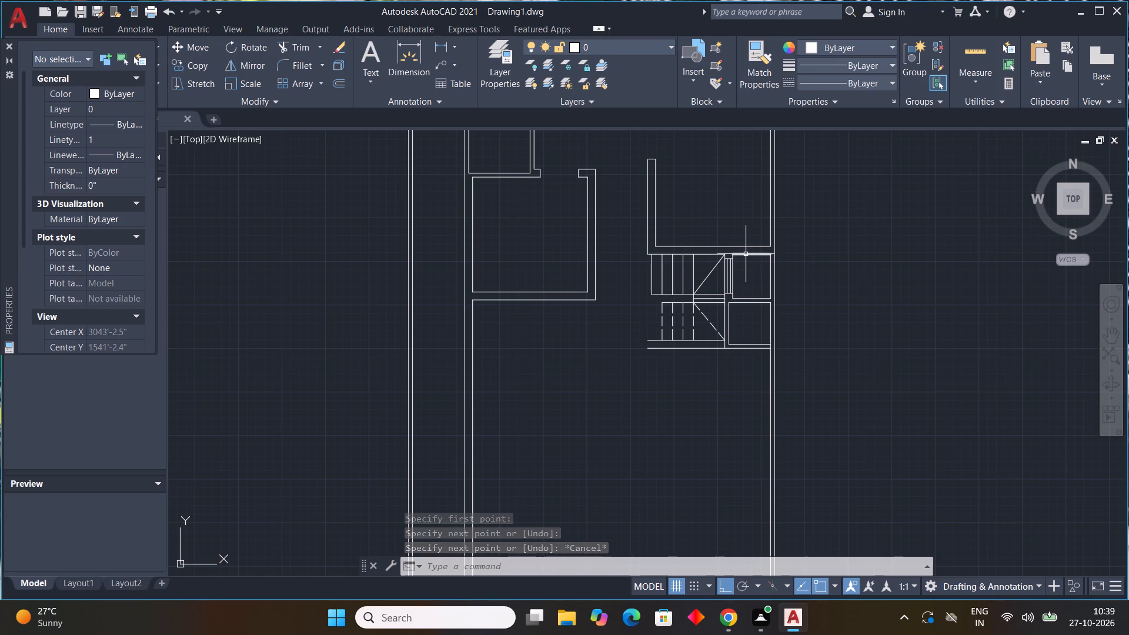
{"action": "type", "text": "l"}
{"action": "key", "text": "space"}
{"action": "middle_click_drag", "start_coordinate": [743, 255], "coordinate": [748, 329]}
{"action": "middle_click", "coordinate": [749, 329]}
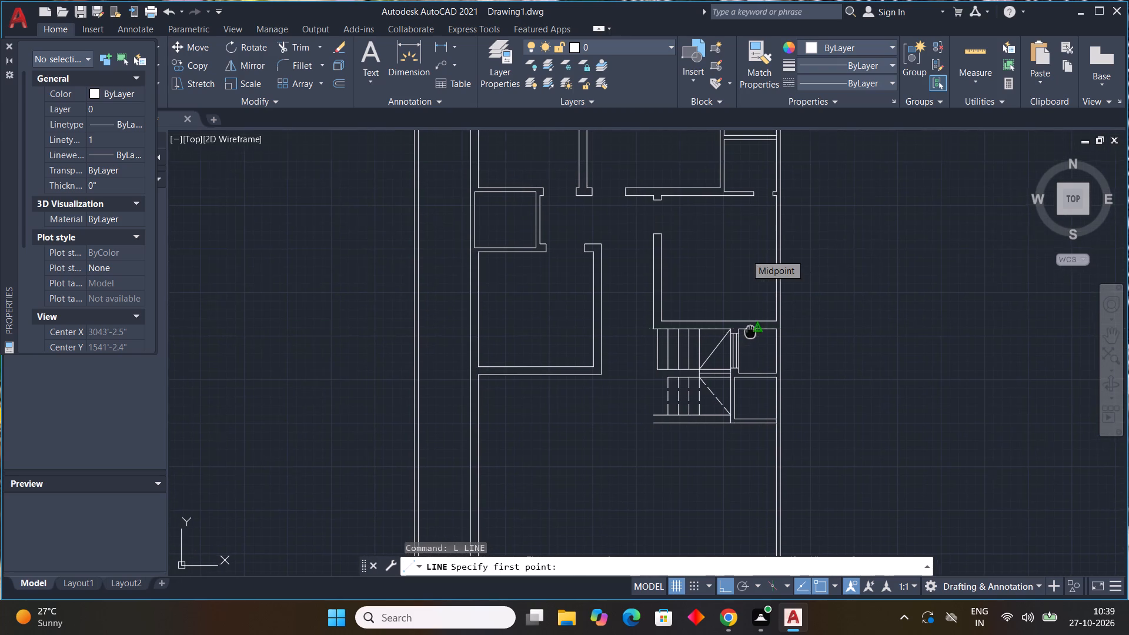
{"action": "scroll", "coordinate": [650, 305], "scroll_direction": "up", "scroll_amount": 2}
{"action": "middle_click_drag", "start_coordinate": [716, 357], "coordinate": [716, 337]}
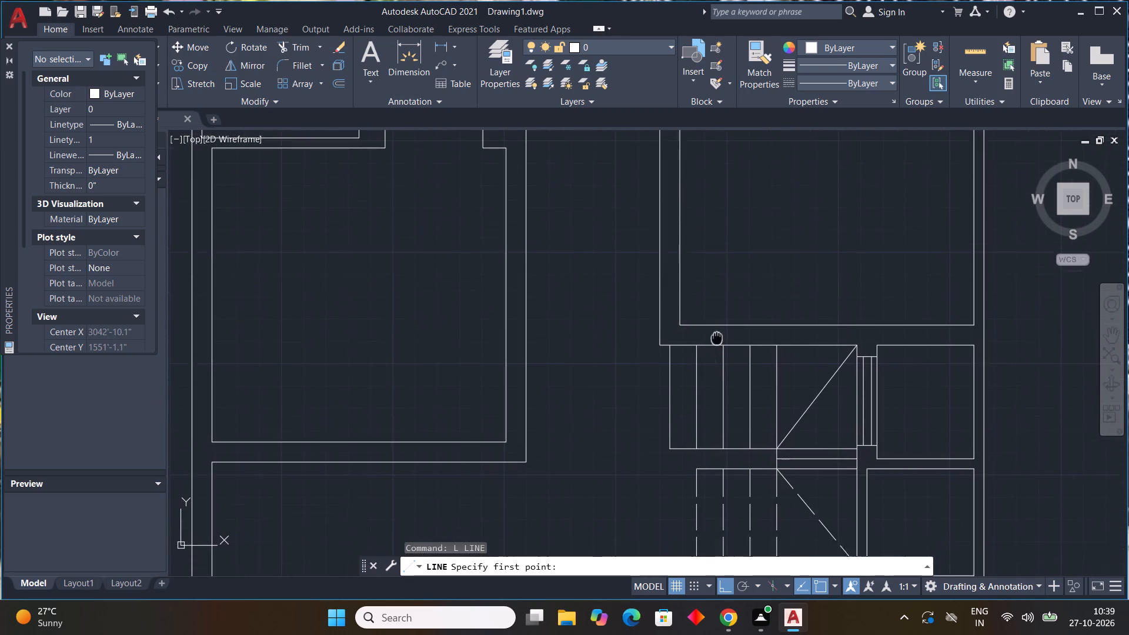
{"action": "middle_click_drag", "start_coordinate": [716, 337], "coordinate": [660, 268]}
{"action": "scroll", "coordinate": [662, 332], "scroll_direction": "up", "scroll_amount": 1}
{"action": "middle_click_drag", "start_coordinate": [659, 322], "coordinate": [636, 289]}
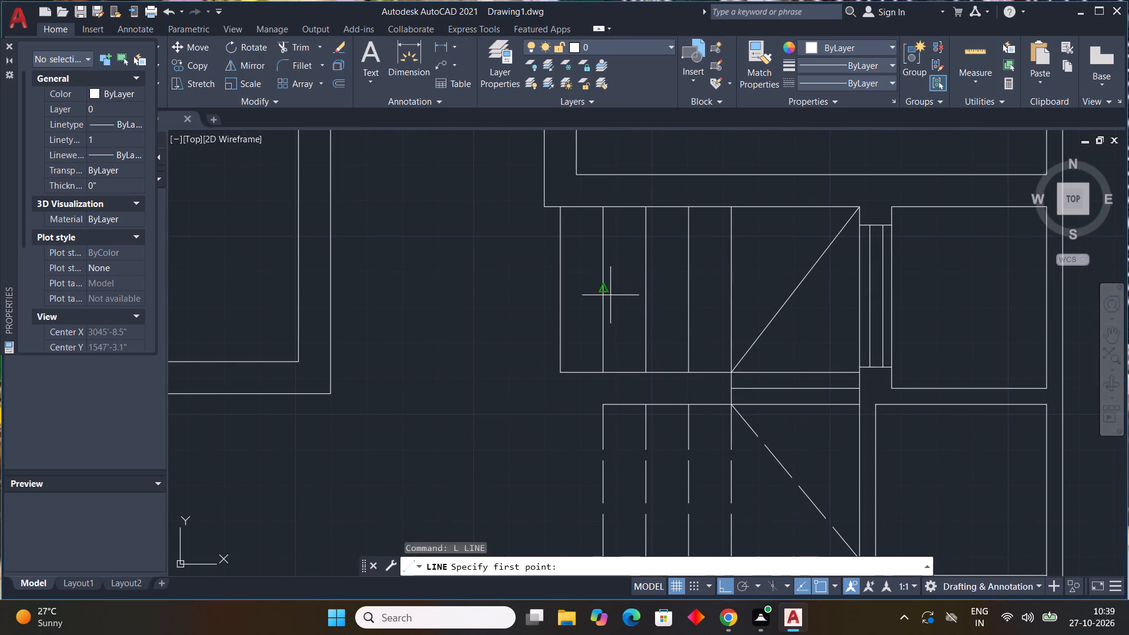
{"action": "left_click_drag", "start_coordinate": [543, 304], "coordinate": [606, 305]}
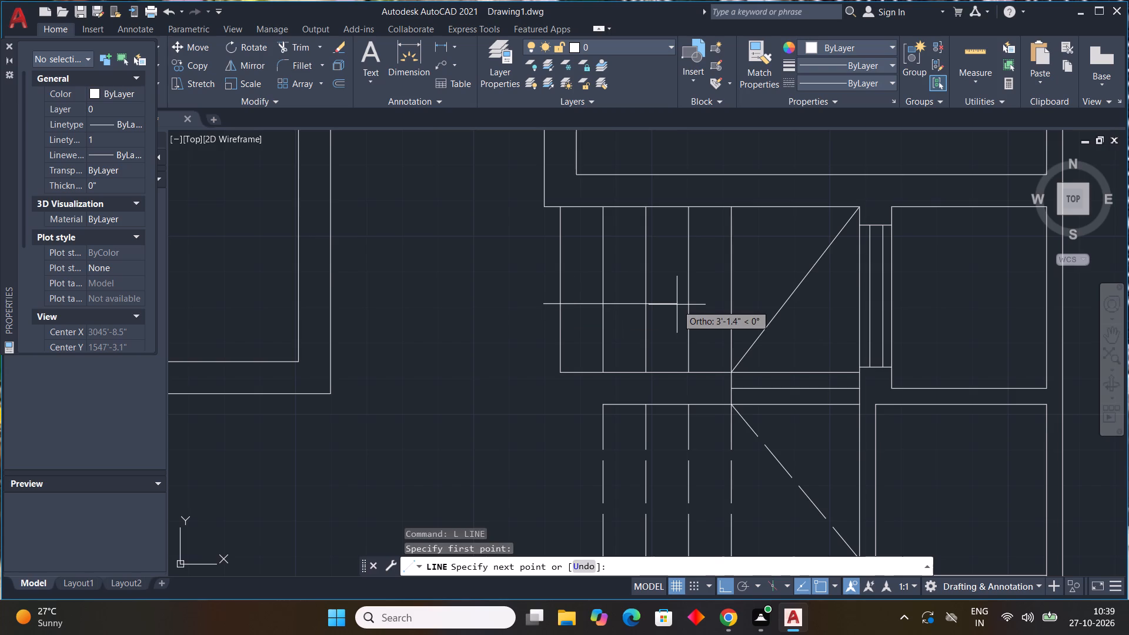
{"action": "left_click", "coordinate": [732, 305]}
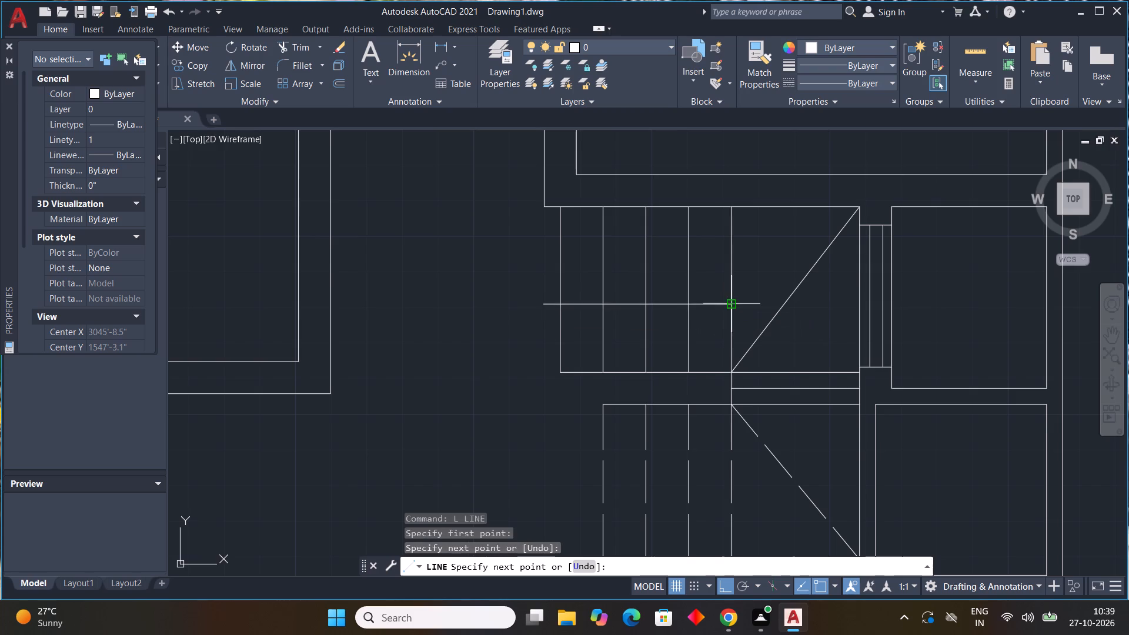
Continue from the shaft's end to outline a triangular arrowhead whose base lies on the third solid tread line.
{"action": "left_click", "coordinate": [645, 325]}
{"action": "left_click", "coordinate": [650, 281]}
{"action": "left_click", "coordinate": [722, 307]}
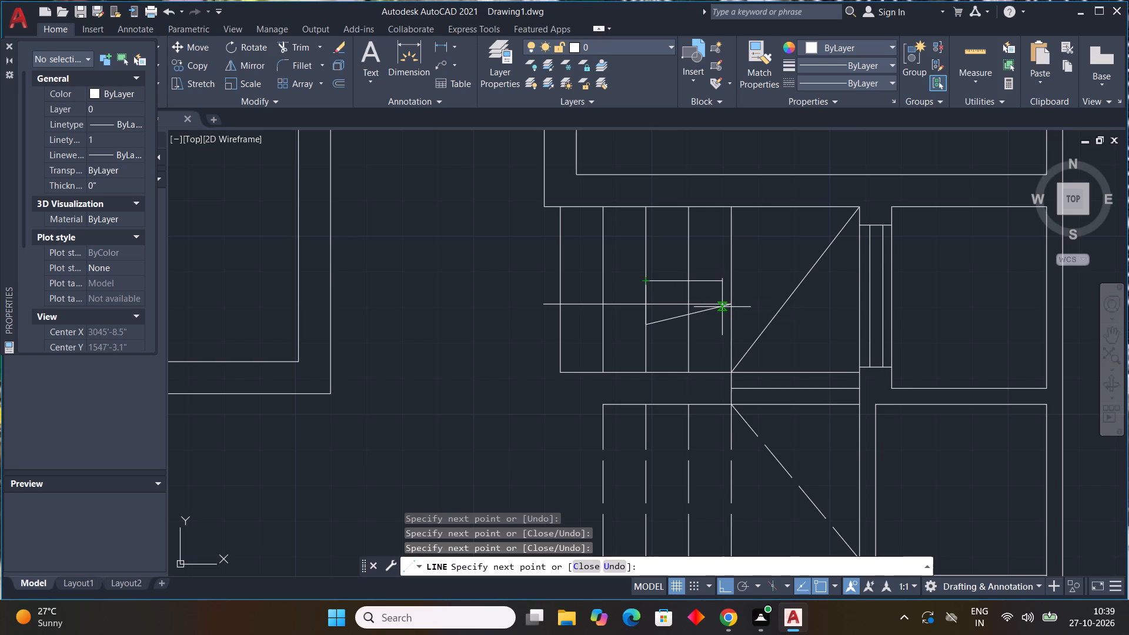
{"action": "key", "text": "Escape"}
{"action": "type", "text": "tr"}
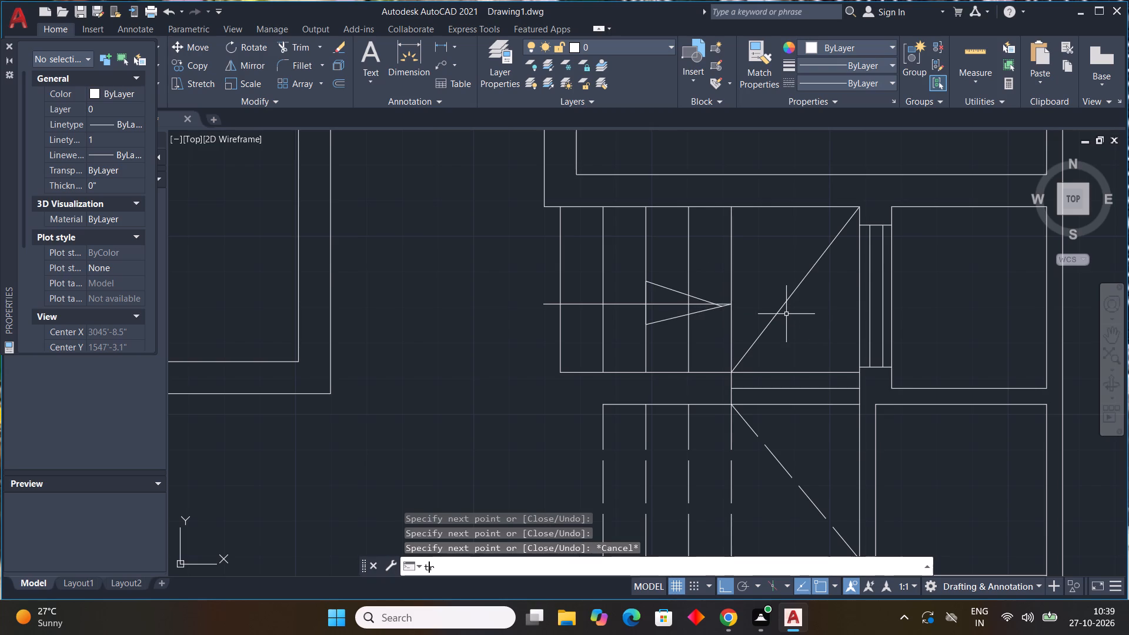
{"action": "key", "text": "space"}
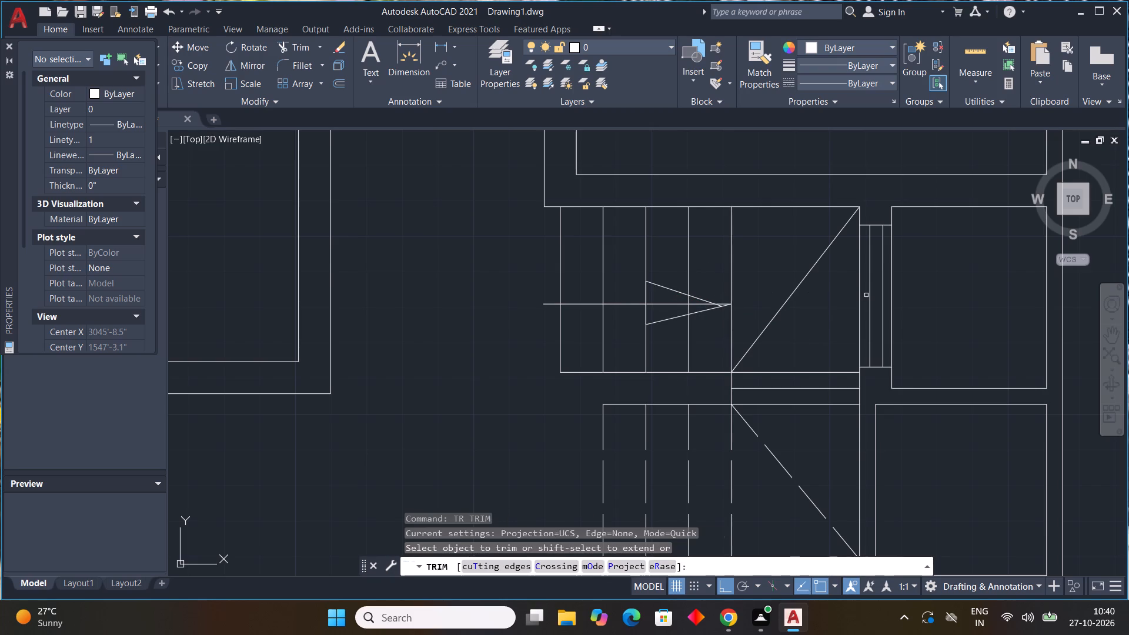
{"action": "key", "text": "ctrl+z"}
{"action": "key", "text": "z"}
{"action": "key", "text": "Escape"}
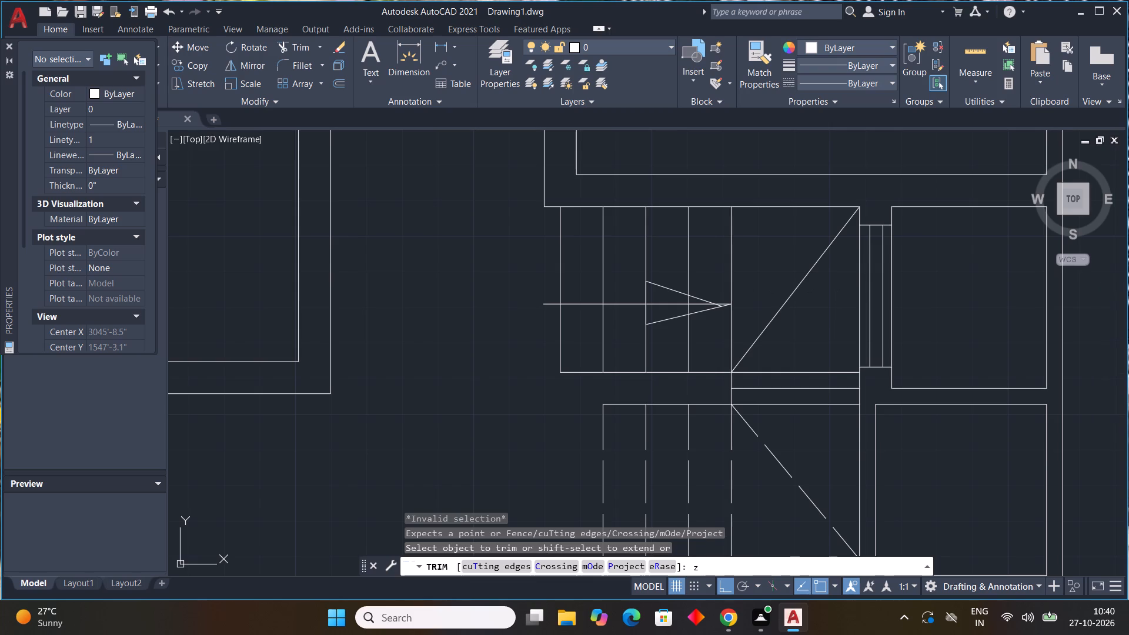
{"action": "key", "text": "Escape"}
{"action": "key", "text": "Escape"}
Replace the arrowhead's upper side with a line from the top of its base to the arrow tip.
{"action": "scroll", "coordinate": [720, 299], "scroll_direction": "up", "scroll_amount": 3}
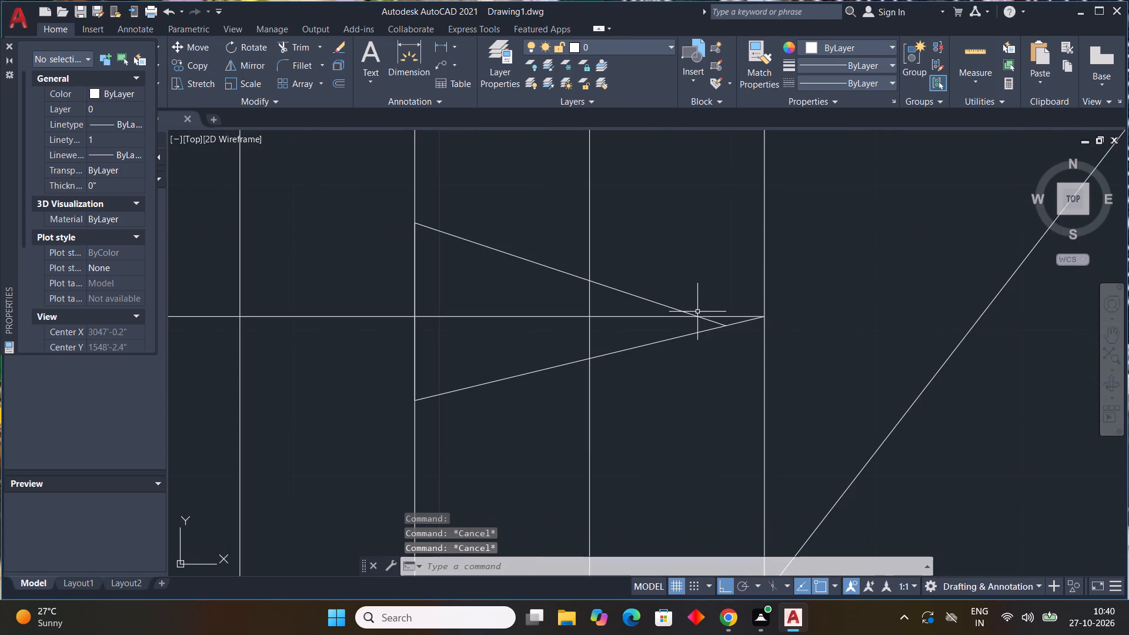
{"action": "left_click", "coordinate": [679, 308]}
{"action": "key", "text": "Delete"}
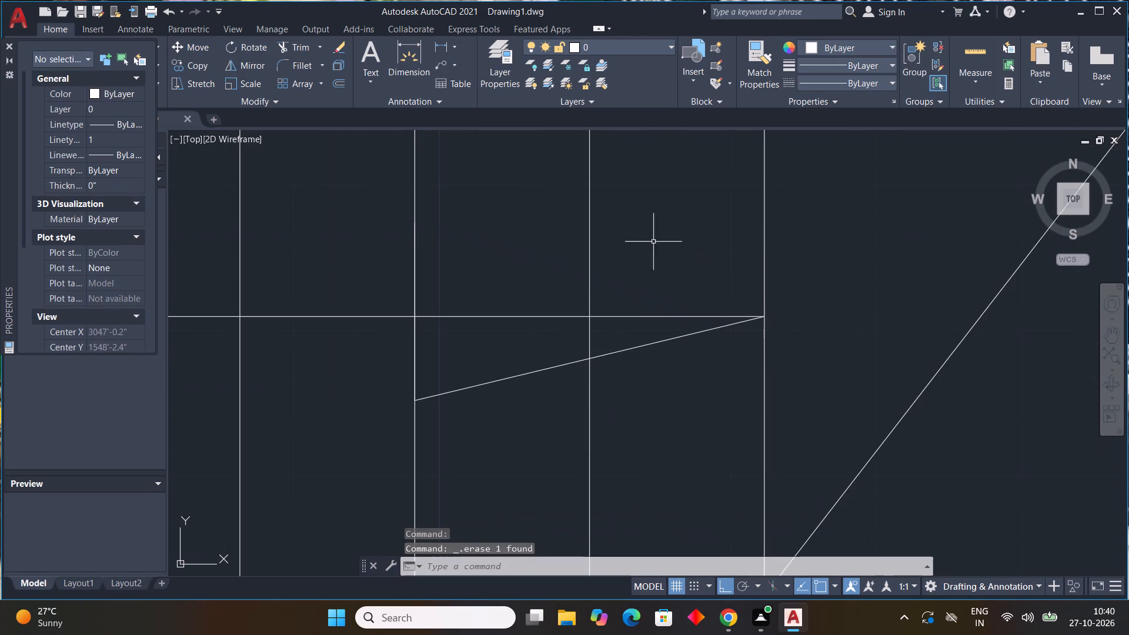
{"action": "type", "text": "l"}
{"action": "key", "text": "space"}
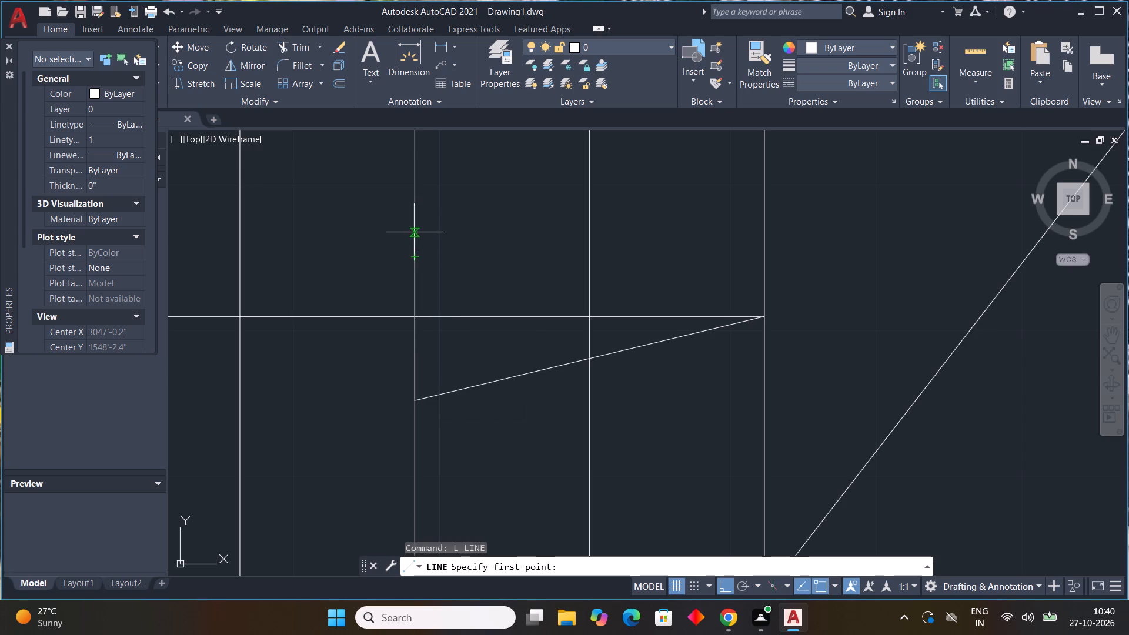
{"action": "left_click_drag", "start_coordinate": [417, 225], "coordinate": [426, 231]}
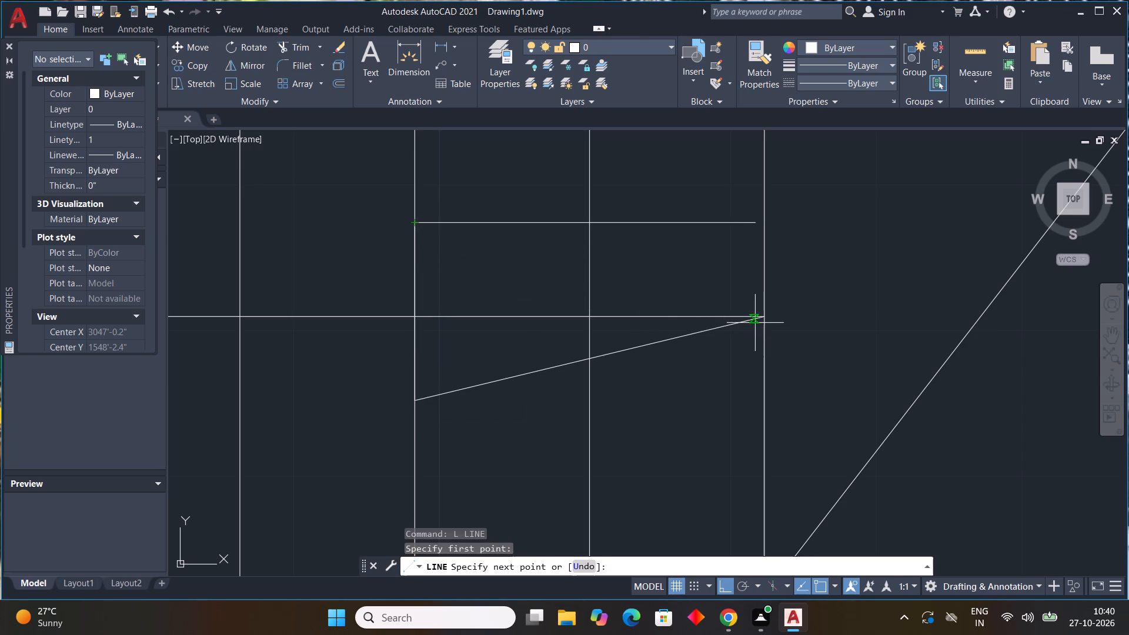
{"action": "left_click", "coordinate": [762, 314]}
{"action": "scroll", "coordinate": [787, 321], "scroll_direction": "down", "scroll_amount": 3}
{"action": "key", "text": "Escape"}
{"action": "key", "text": "Escape"}
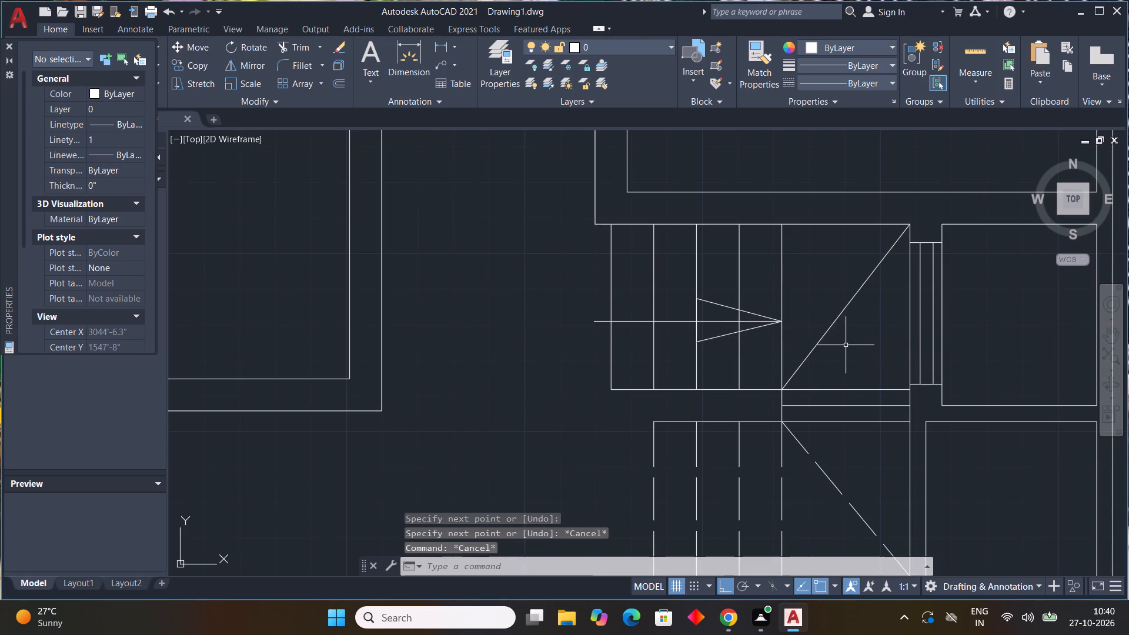
Trim away both pieces of the shaft line inside the arrowhead.
{"action": "type", "text": "tr"}
{"action": "key", "text": "space"}
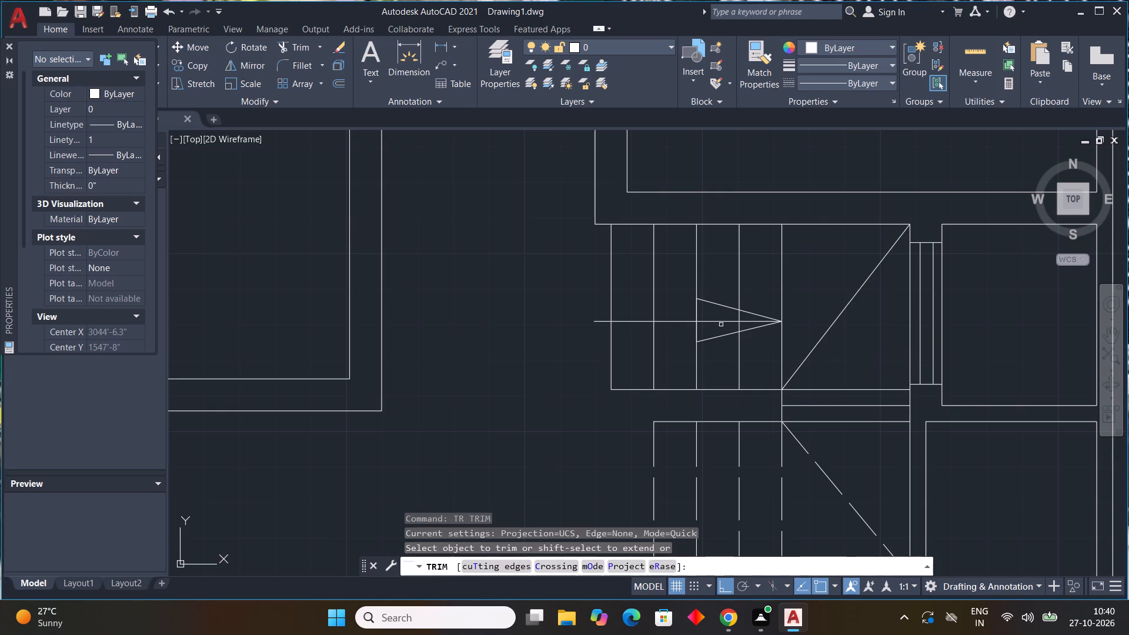
{"action": "left_click", "coordinate": [722, 322]}
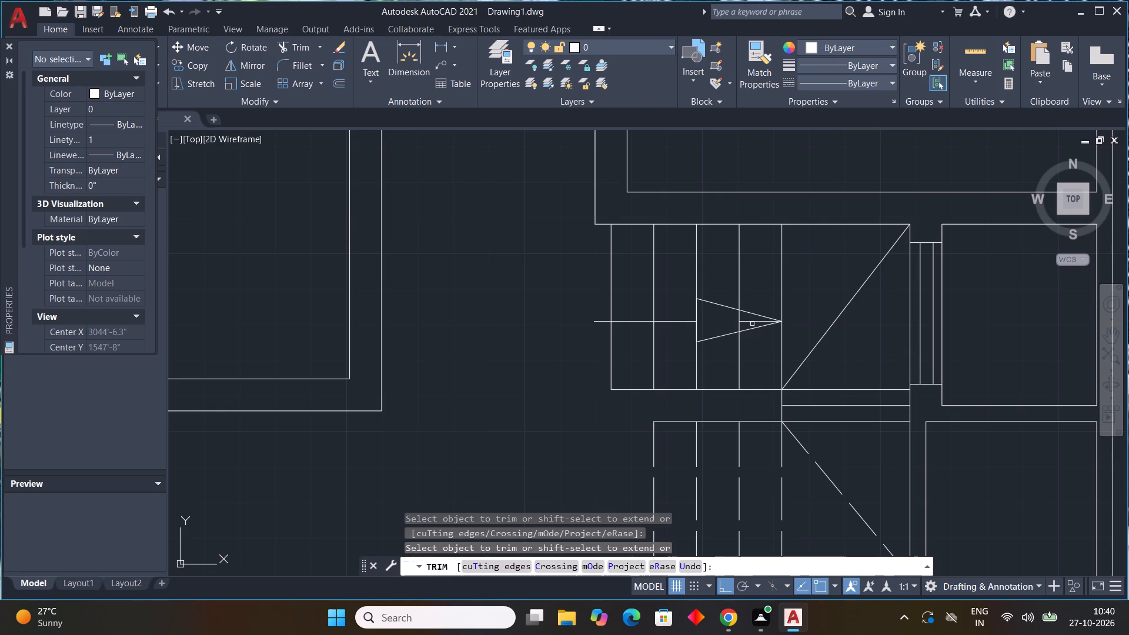
{"action": "left_click", "coordinate": [752, 322]}
{"action": "key", "text": "Escape"}
{"action": "key", "text": "Escape"}
{"action": "key", "text": "Escape"}
{"action": "key", "text": "Escape"}
{"action": "key", "text": "Escape"}
{"action": "key", "text": "Escape"}
{"action": "key", "text": "Escape"}
{"action": "key", "text": "Escape"}
{"action": "key", "text": "Escape"}
{"action": "key", "text": "Escape"}
{"action": "key", "text": "Escape"}
{"action": "key", "text": "Escape"}
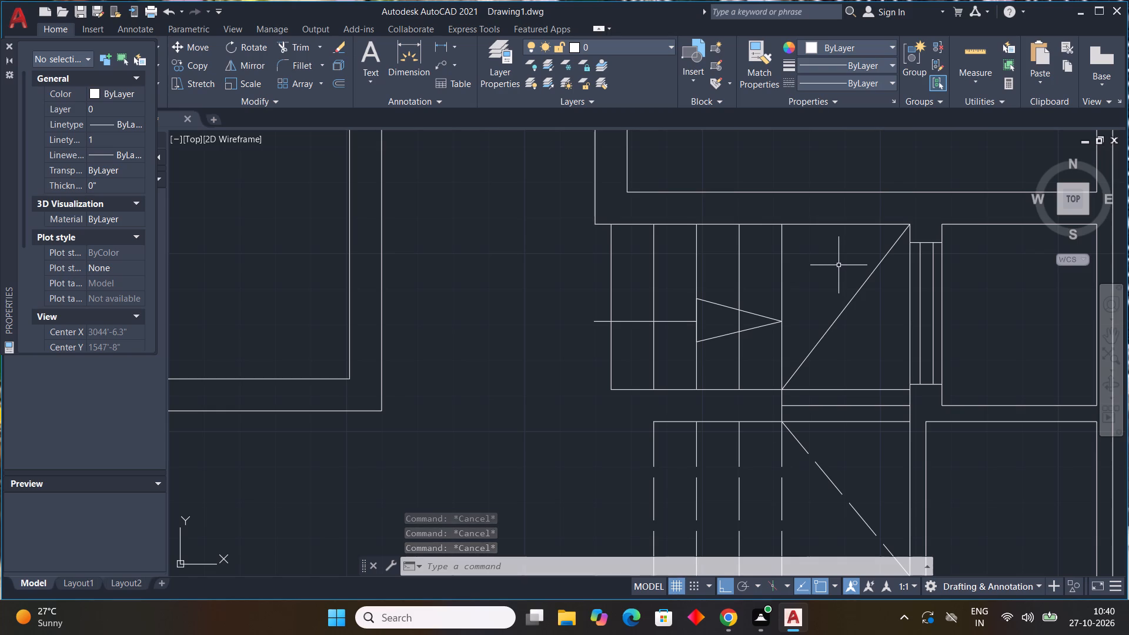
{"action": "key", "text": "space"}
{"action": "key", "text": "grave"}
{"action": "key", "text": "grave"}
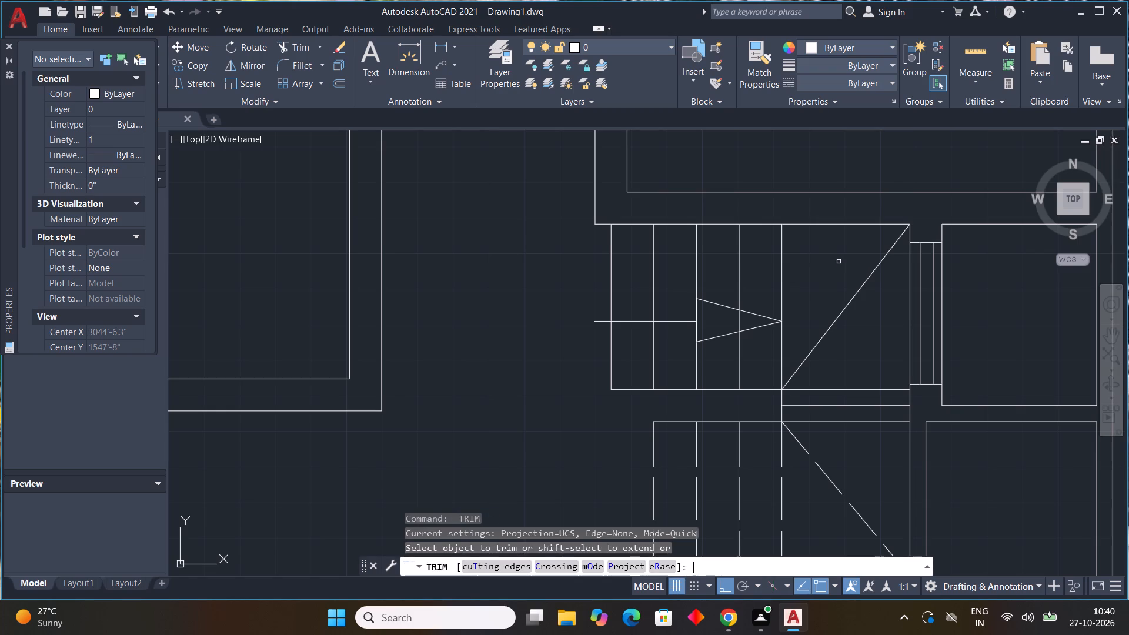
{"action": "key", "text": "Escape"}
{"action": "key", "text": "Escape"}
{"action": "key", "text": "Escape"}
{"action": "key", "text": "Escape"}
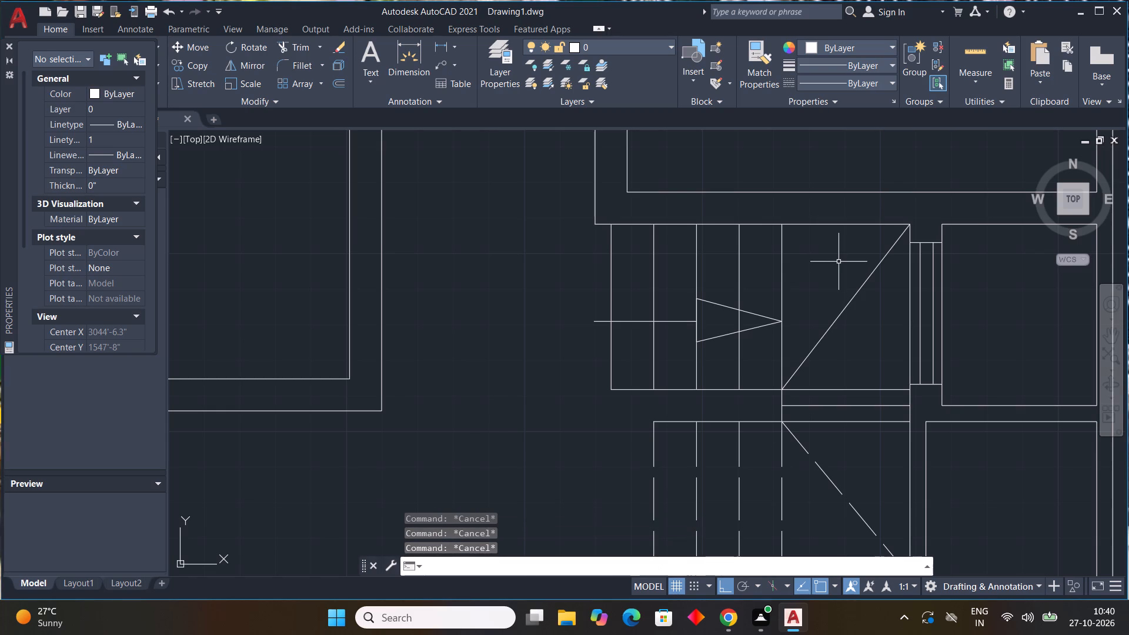
Hatch both parts of the arrowhead with a solid fill in black (0,0,0).
{"action": "key", "text": "h"}
{"action": "key", "text": "space"}
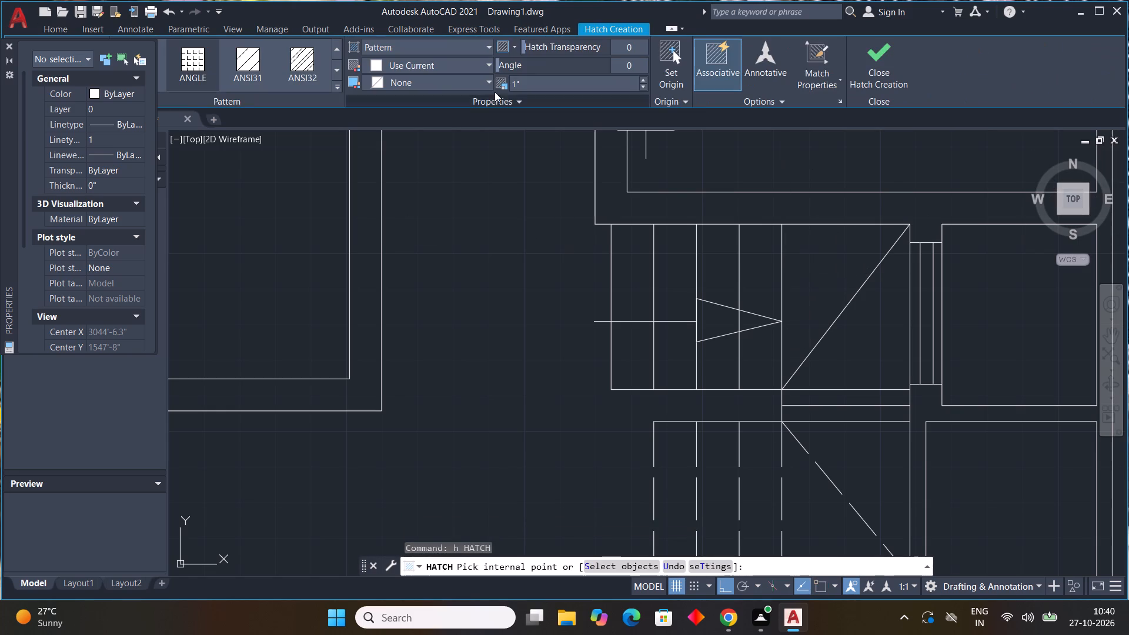
{"action": "left_click", "coordinate": [340, 88]}
{"action": "left_click", "coordinate": [130, 67]}
{"action": "left_click", "coordinate": [409, 67]}
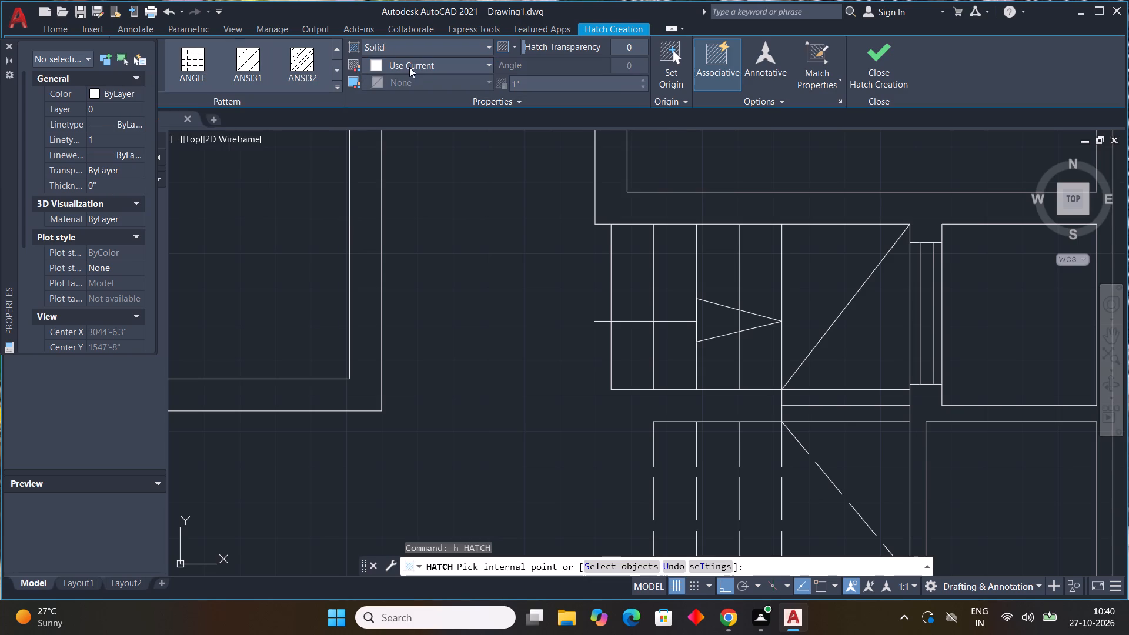
{"action": "left_click", "coordinate": [369, 136]}
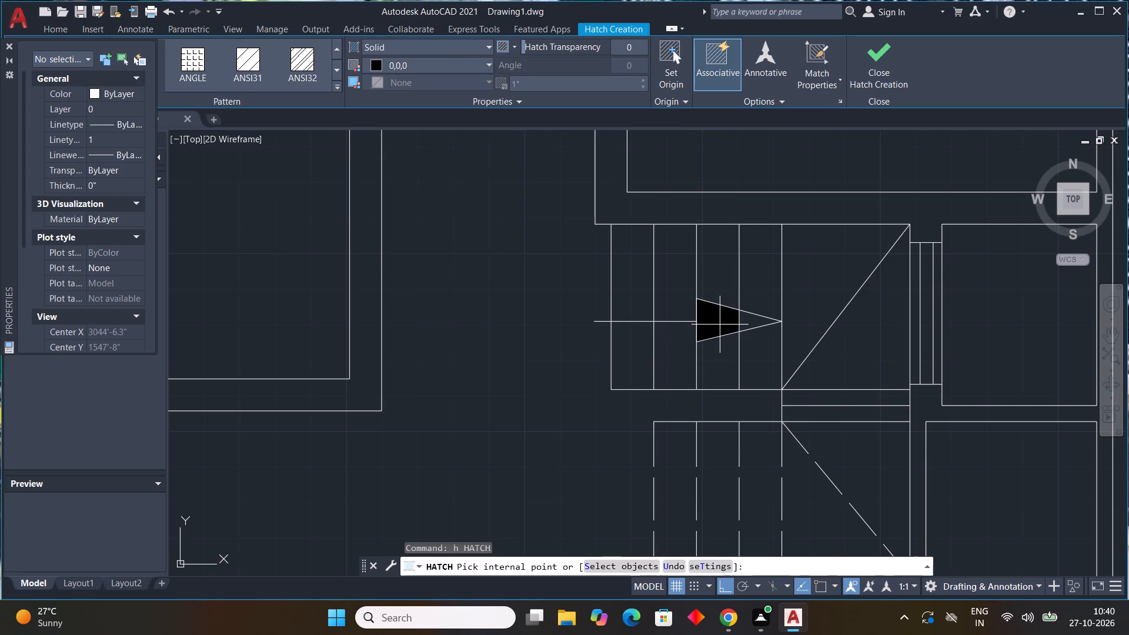
{"action": "left_click_drag", "start_coordinate": [720, 325], "coordinate": [744, 335]}
{"action": "left_click", "coordinate": [762, 323]}
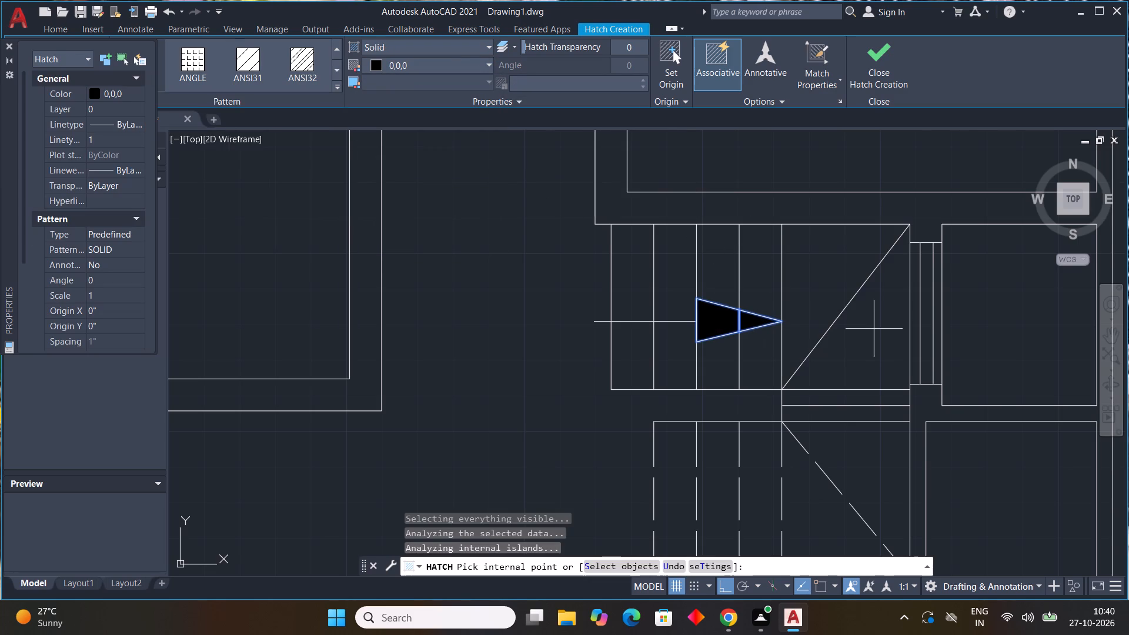
{"action": "key", "text": "Escape"}
{"action": "key", "text": "Escape"}
Draw two short vertical lines across the bottom wall of the small room beside the dashed stairs, one near each end.
{"action": "scroll", "coordinate": [747, 288], "scroll_direction": "down", "scroll_amount": 3}
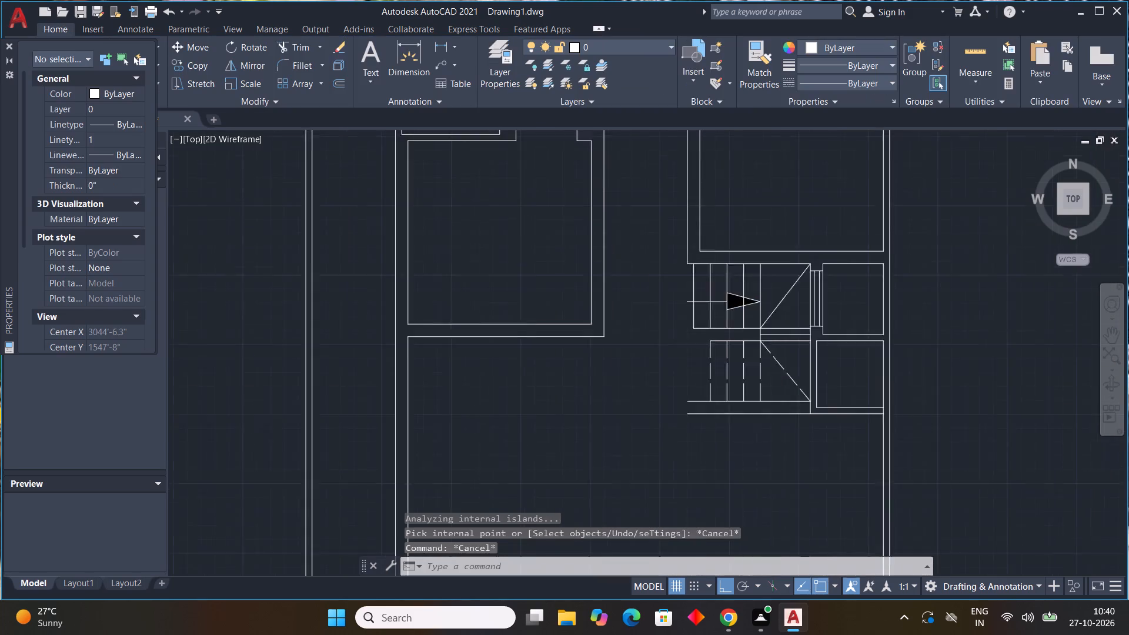
{"action": "middle_click_drag", "start_coordinate": [876, 336], "coordinate": [837, 325]}
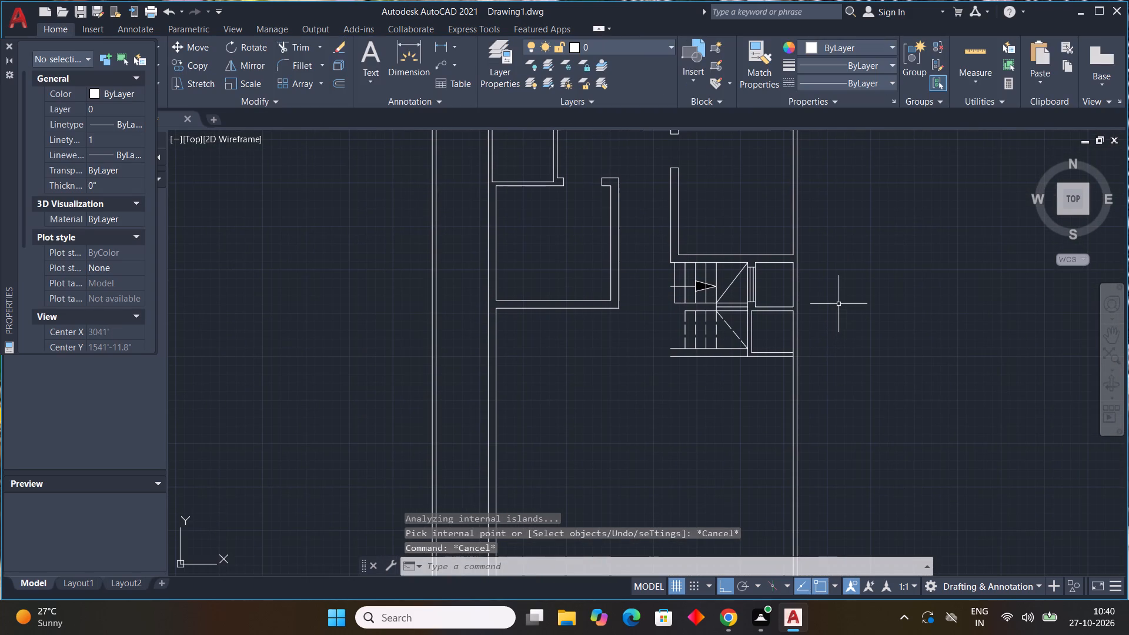
{"action": "scroll", "coordinate": [708, 289], "scroll_direction": "up", "scroll_amount": 1}
{"action": "middle_click_drag", "start_coordinate": [709, 281], "coordinate": [719, 230]}
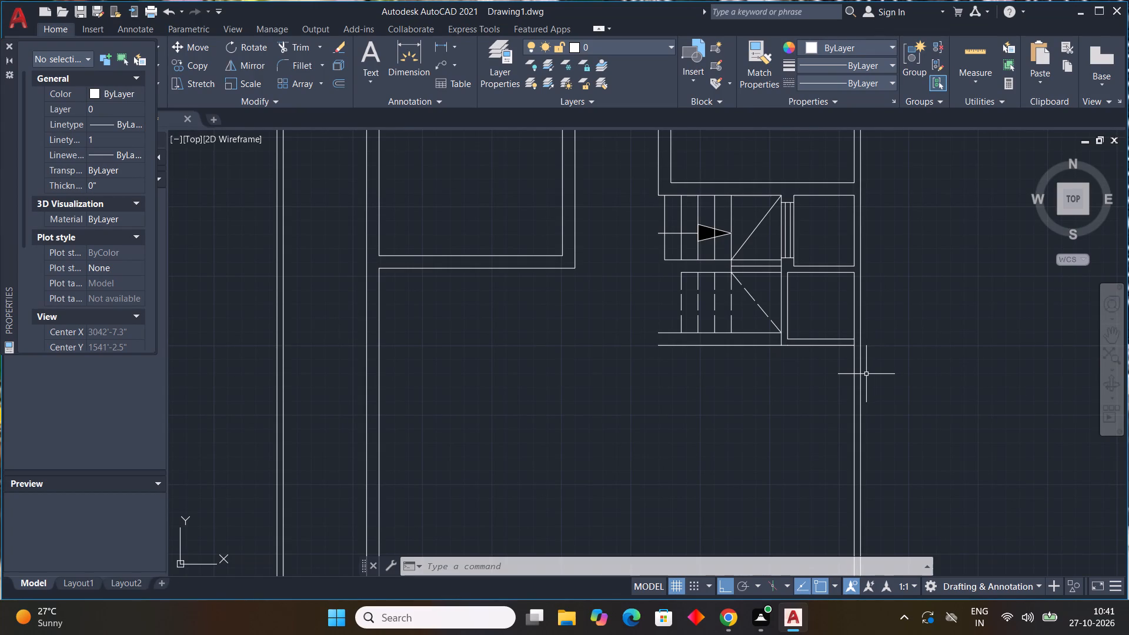
{"action": "key", "text": "Escape"}
{"action": "key", "text": "Escape"}
{"action": "key", "text": "Escape"}
{"action": "key", "text": "Escape"}
{"action": "scroll", "coordinate": [844, 382], "scroll_direction": "up", "scroll_amount": 2}
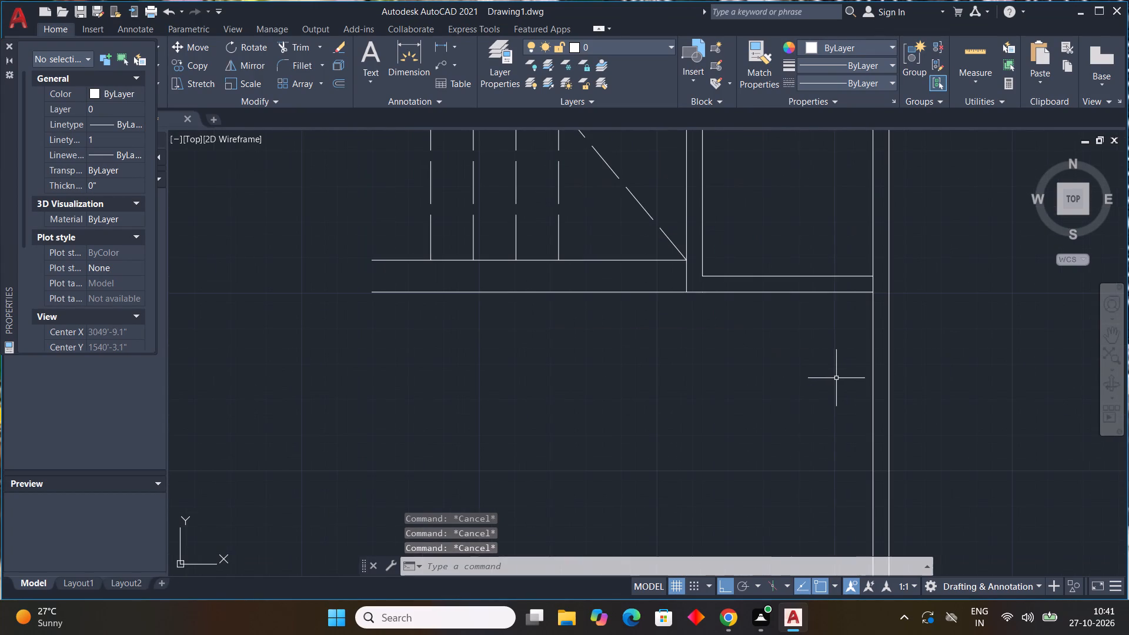
{"action": "type", "text": "l"}
{"action": "key", "text": "space"}
{"action": "left_click", "coordinate": [836, 276]}
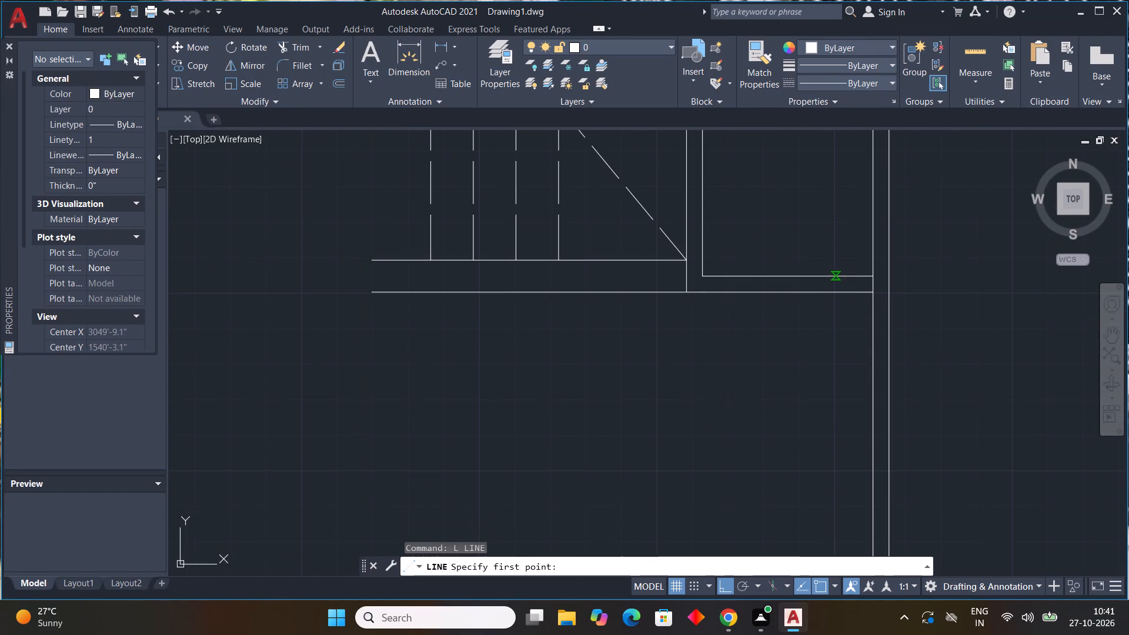
{"action": "left_click", "coordinate": [833, 294]}
{"action": "key", "text": "Escape"}
{"action": "key", "text": "space"}
{"action": "left_click", "coordinate": [724, 278]}
{"action": "left_click", "coordinate": [724, 292]}
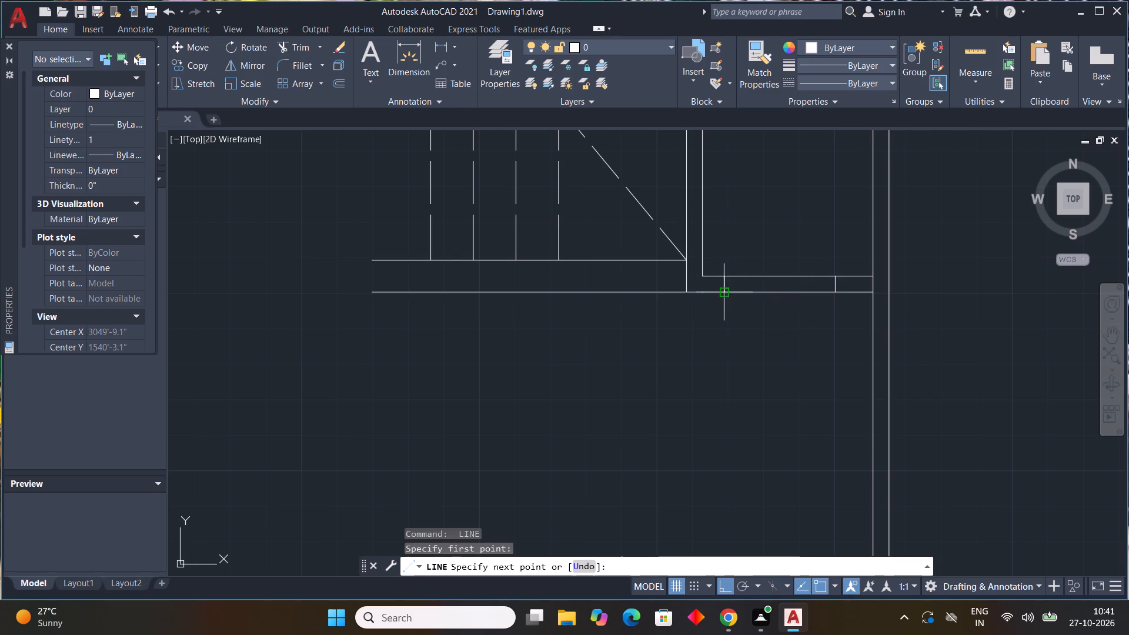
{"action": "key", "text": "Escape"}
Offset the lower wall lines beneath the dashed stairs and the small room 12'0" downward.
{"action": "scroll", "coordinate": [797, 313], "scroll_direction": "down", "scroll_amount": 1}
{"action": "middle_click_drag", "start_coordinate": [814, 351], "coordinate": [805, 395]}
{"action": "scroll", "coordinate": [806, 380], "scroll_direction": "down", "scroll_amount": 3}
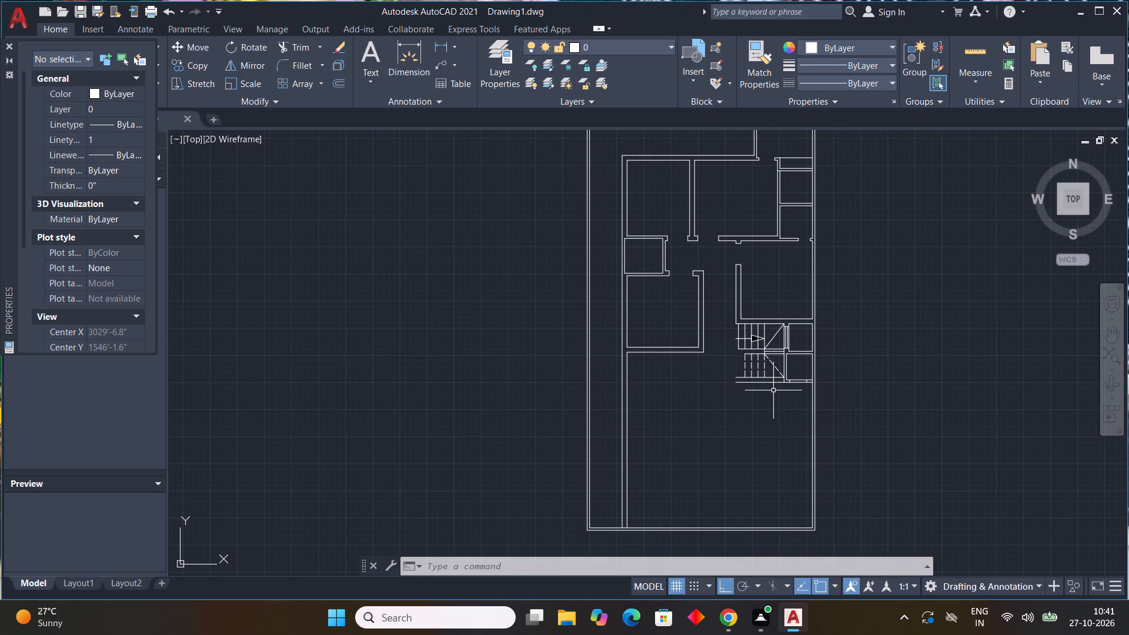
{"action": "type", "text": "off"}
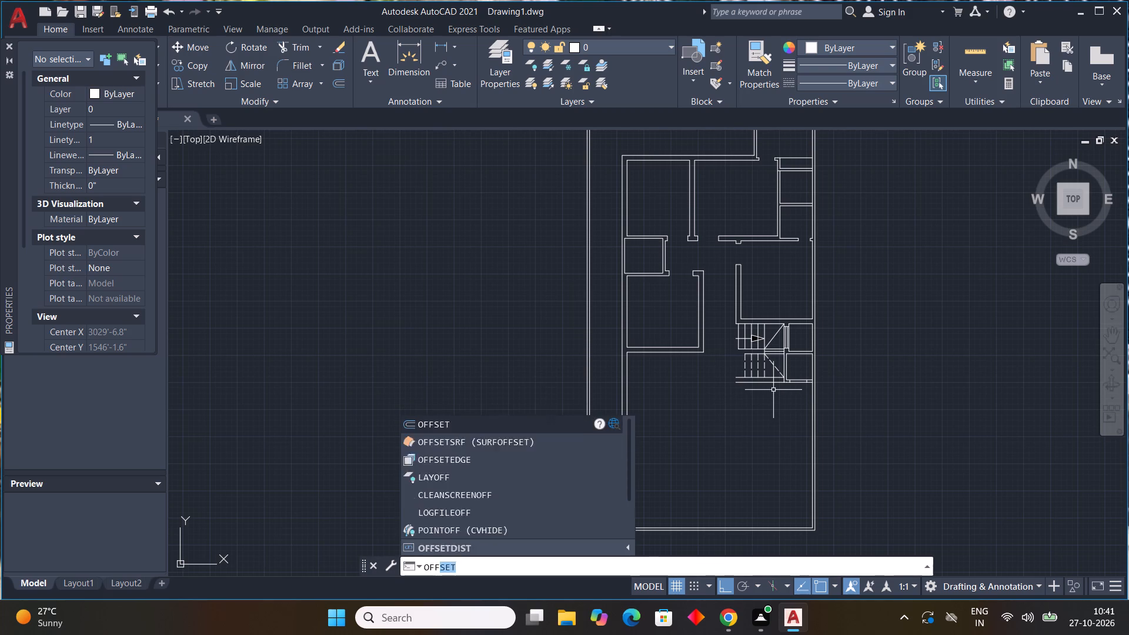
{"action": "key", "text": "space"}
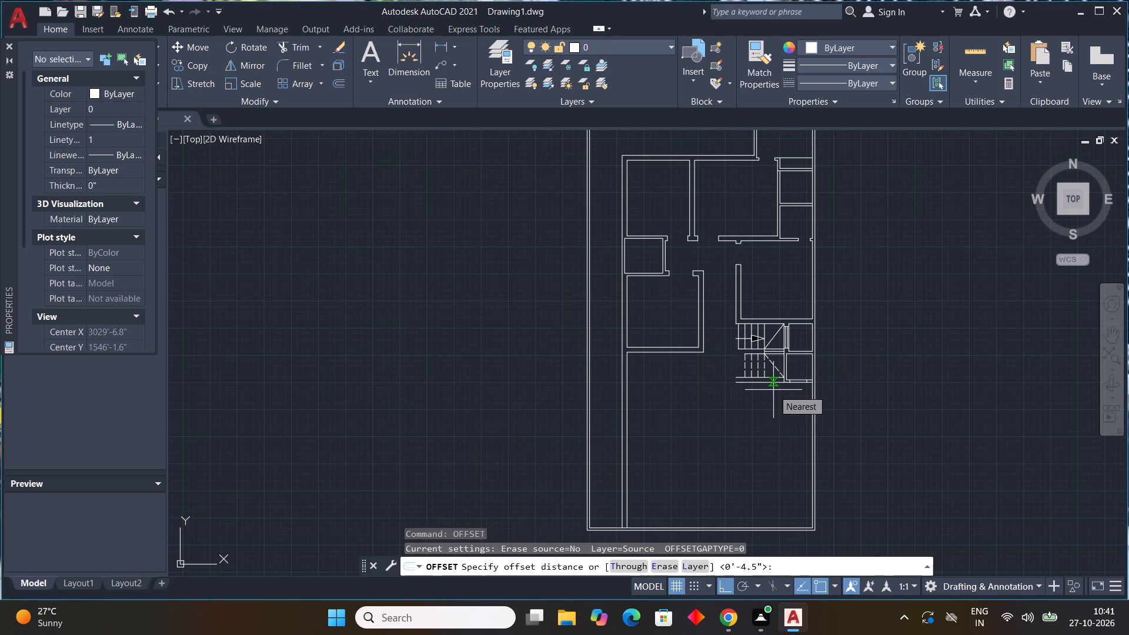
{"action": "type", "text": "12'0"}
{"action": "key", "text": "shift+quotedbl"}
{"action": "key", "text": "Return"}
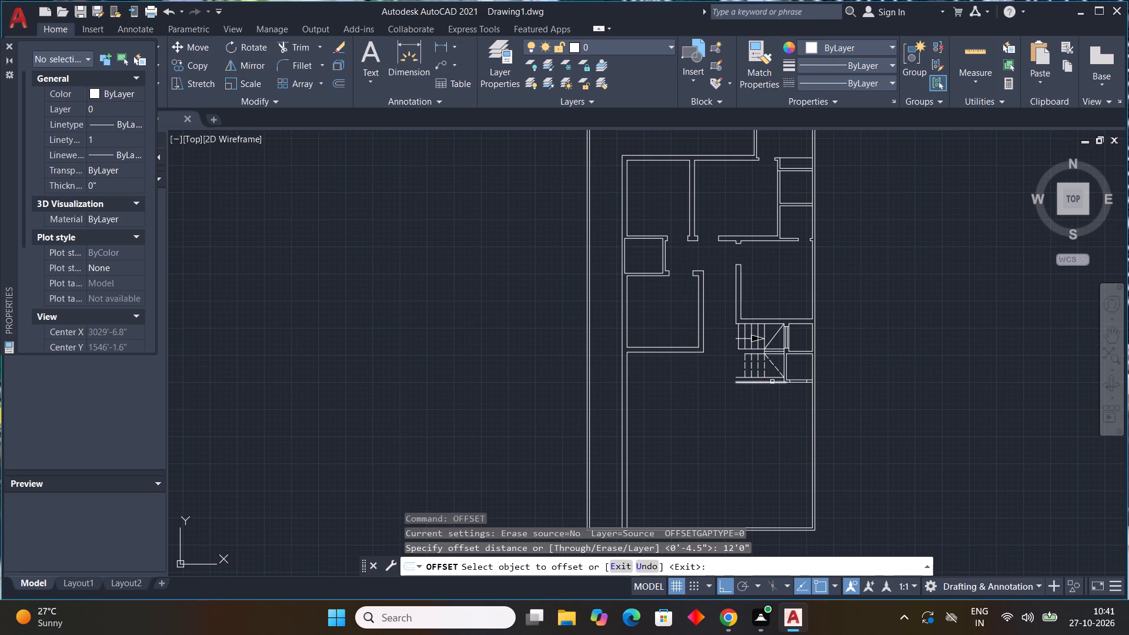
{"action": "left_click", "coordinate": [771, 381]}
{"action": "left_click", "coordinate": [768, 454]}
{"action": "left_click", "coordinate": [800, 383]}
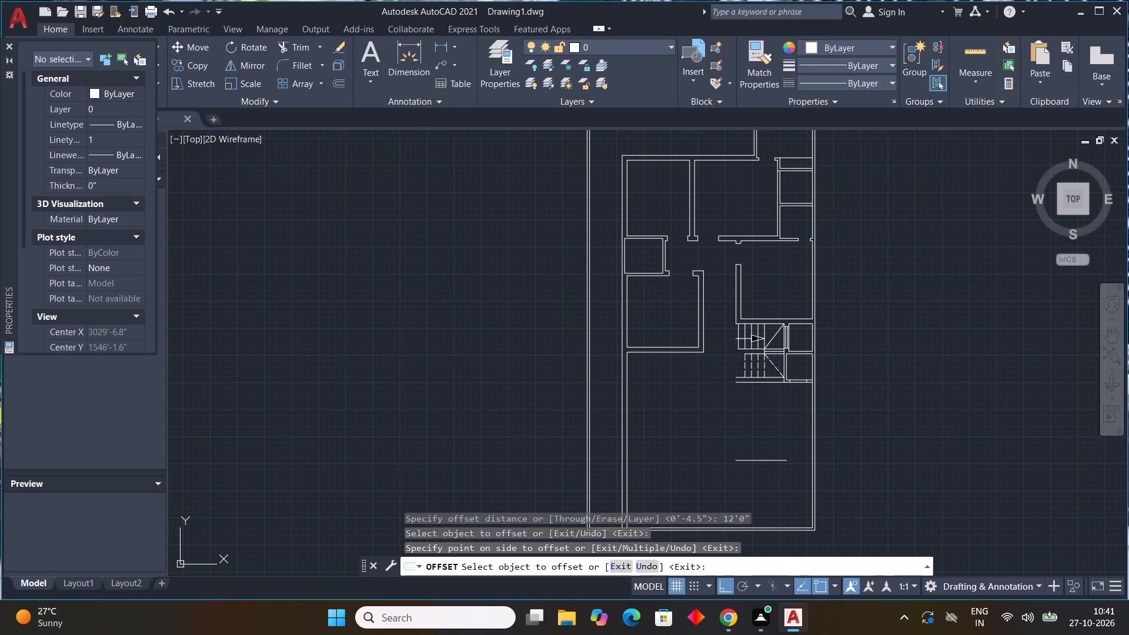
{"action": "left_click", "coordinate": [789, 466]}
{"action": "scroll", "coordinate": [806, 456], "scroll_direction": "up", "scroll_amount": 4}
{"action": "scroll", "coordinate": [804, 457], "scroll_direction": "down", "scroll_amount": 2}
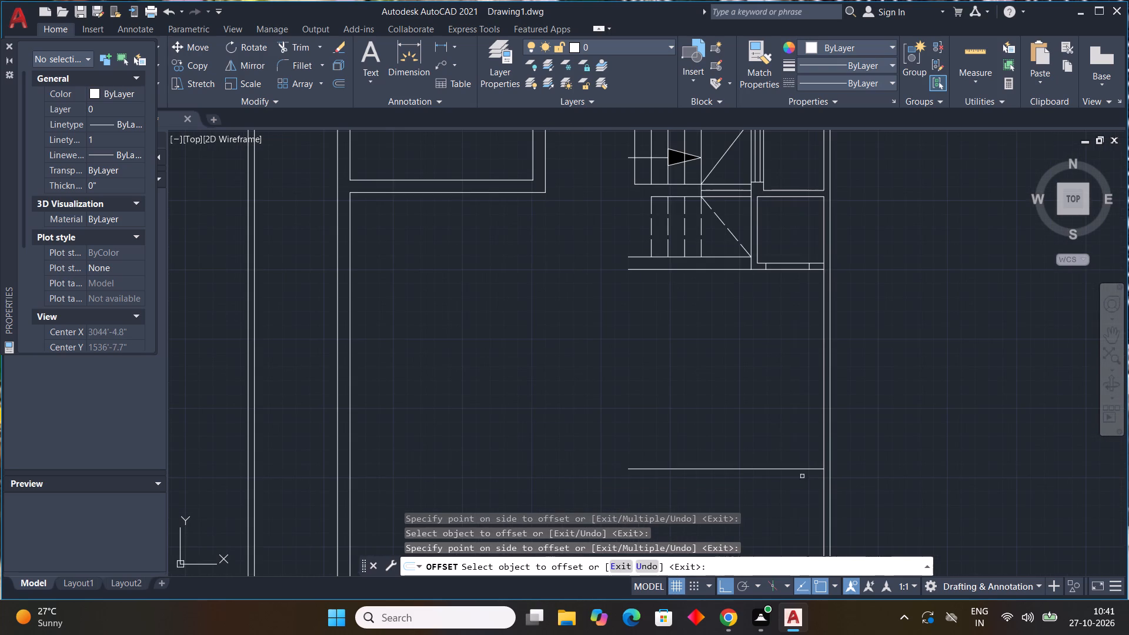
{"action": "key", "text": "Escape"}
Replace the short offset piece beside the outer wall by deleting it and extending the longer offset line to the wall's inner face.
{"action": "left_click", "coordinate": [803, 467]}
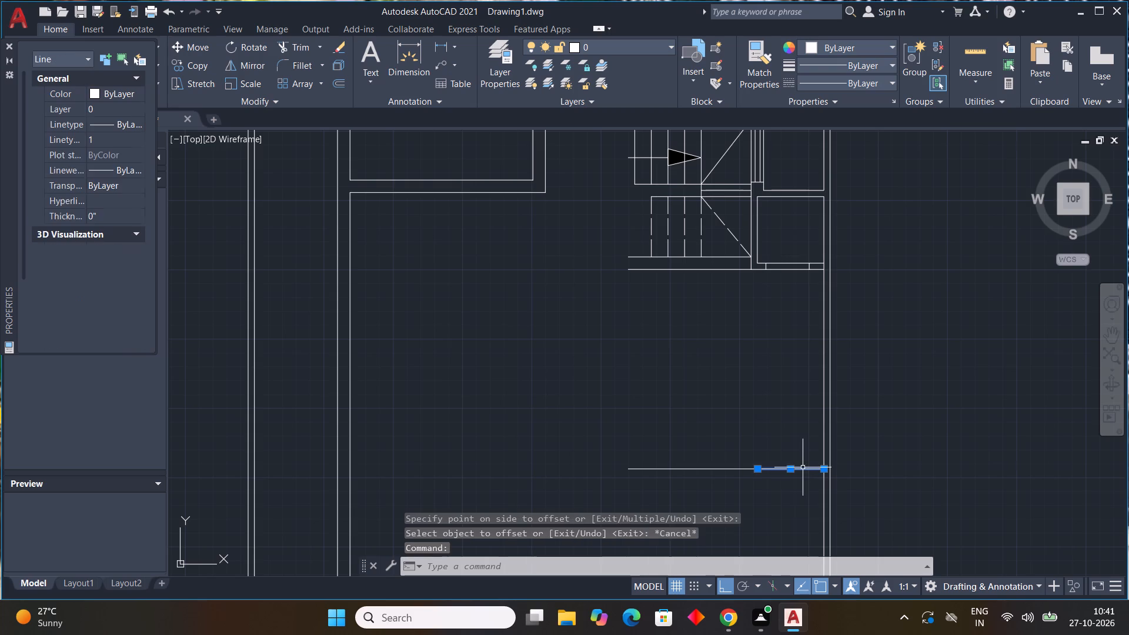
{"action": "key", "text": "Delete"}
{"action": "type", "text": "ex"}
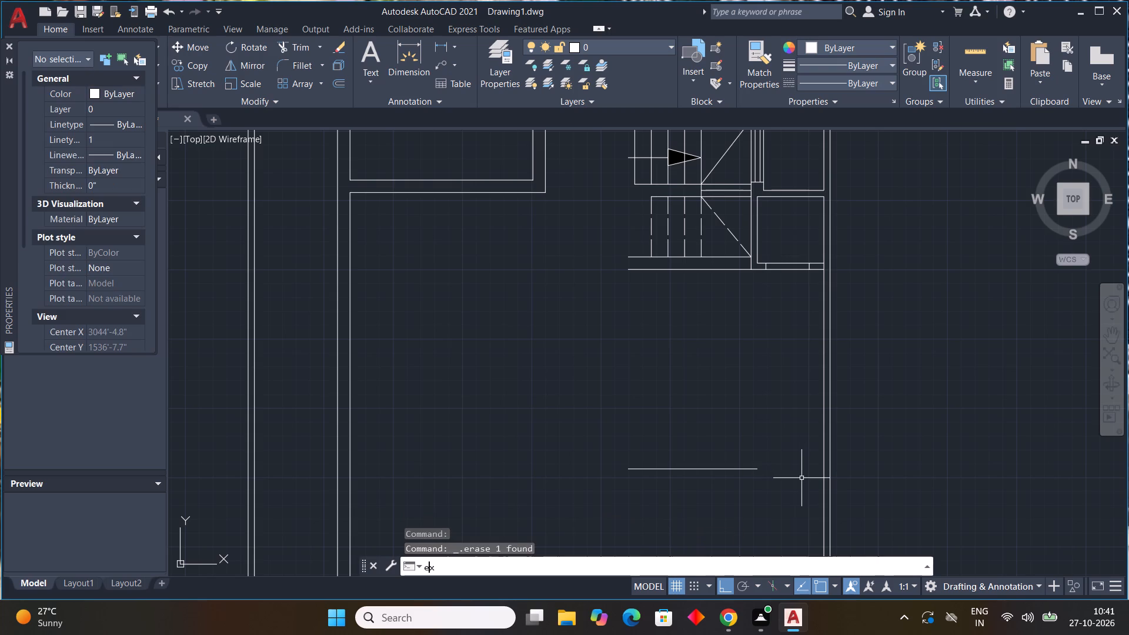
{"action": "key", "text": "space"}
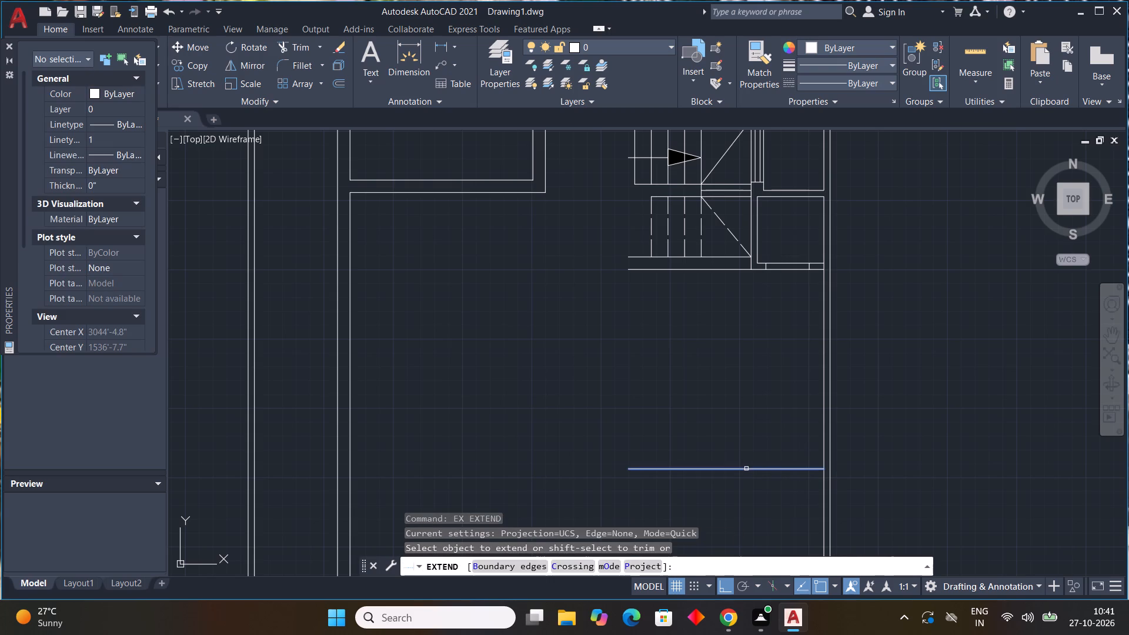
{"action": "left_click", "coordinate": [746, 469]}
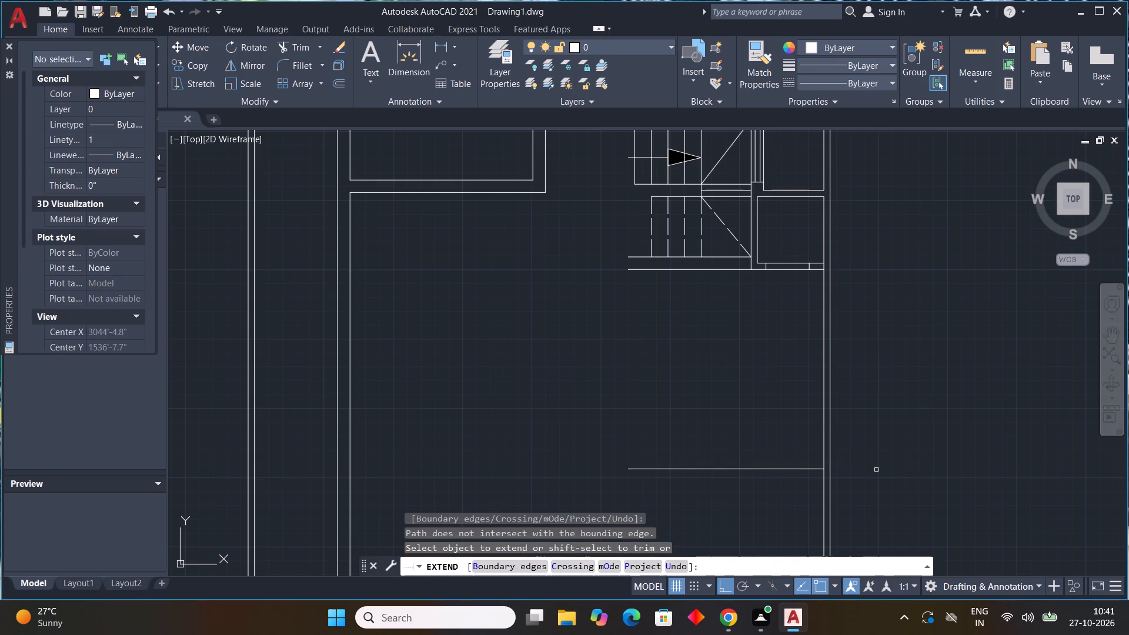
{"action": "key", "text": "Escape"}
{"action": "key", "text": "Escape"}
{"action": "key", "text": "Escape"}
{"action": "key", "text": "Escape"}
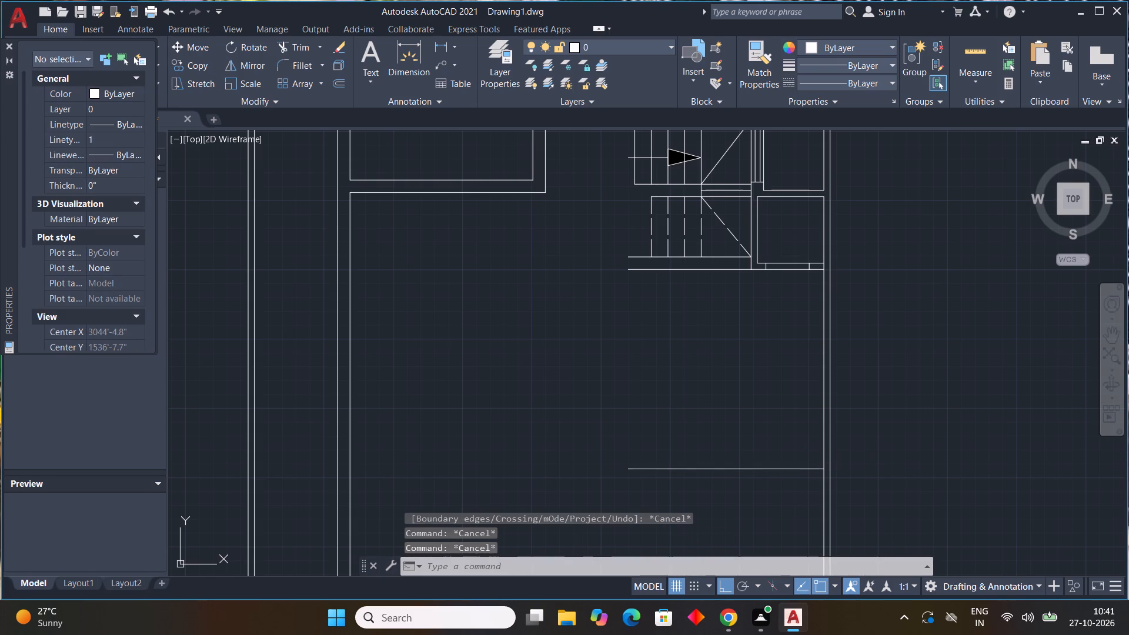
Trim the small room's bottom wall between its two short vertical lines to form an opening, and clear the wall's junction with the outer wall.
{"action": "type", "text": "tr"}
{"action": "key", "text": "space"}
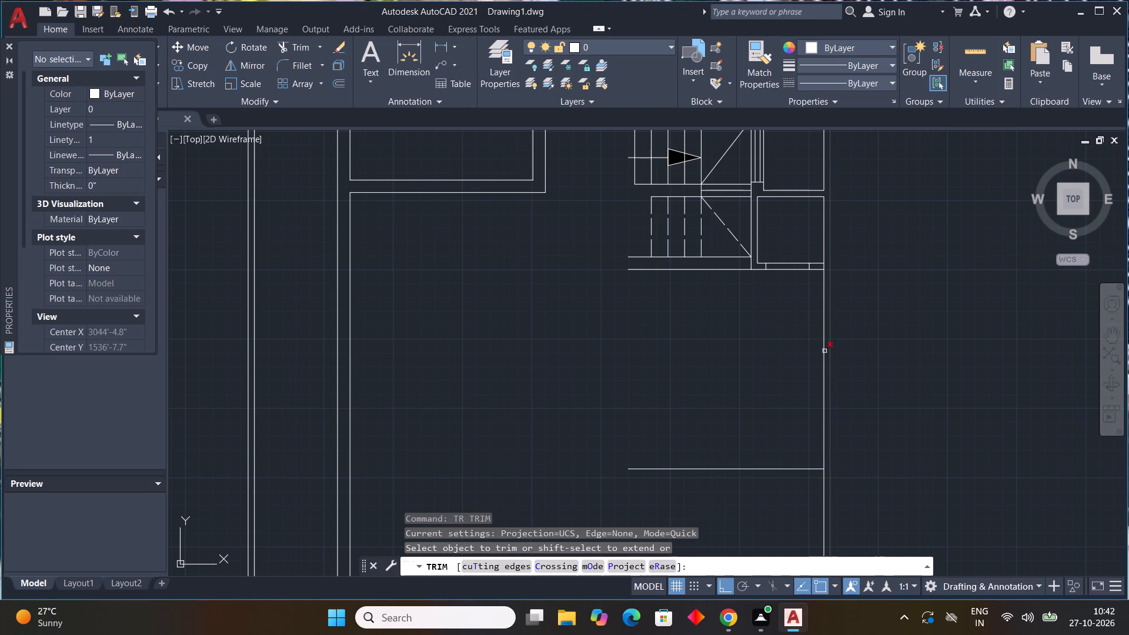
{"action": "left_click", "coordinate": [823, 266]}
{"action": "left_click_drag", "start_coordinate": [797, 254], "coordinate": [782, 279]}
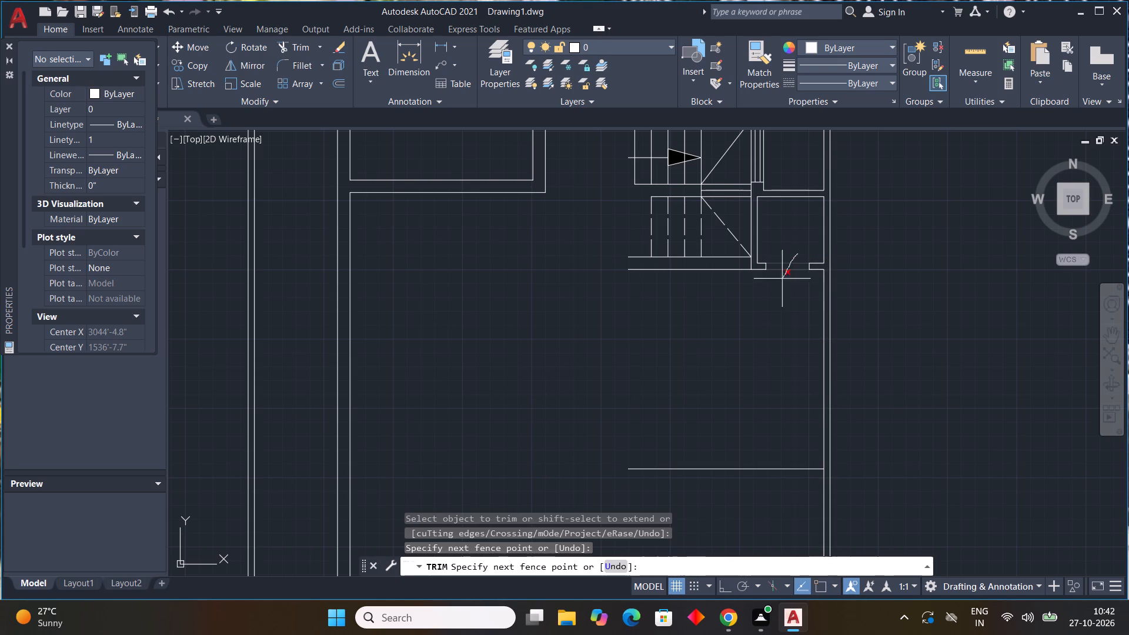
{"action": "left_click_drag", "start_coordinate": [782, 279], "coordinate": [769, 320]}
{"action": "key", "text": "Escape"}
{"action": "key", "text": "Escape"}
{"action": "key", "text": "Escape"}
{"action": "key", "text": "Escape"}
{"action": "key", "text": "Escape"}
{"action": "key", "text": "Escape"}
{"action": "key", "text": "Escape"}
{"action": "key", "text": "Escape"}
{"action": "key", "text": "Escape"}
{"action": "key", "text": "Escape"}
{"action": "key", "text": "Escape"}
{"action": "key", "text": "Escape"}
{"action": "key", "text": "Escape"}
{"action": "key", "text": "Escape"}
{"action": "key", "text": "Escape"}
{"action": "key", "text": "Escape"}
{"action": "key", "text": "Escape"}
{"action": "key", "text": "Escape"}
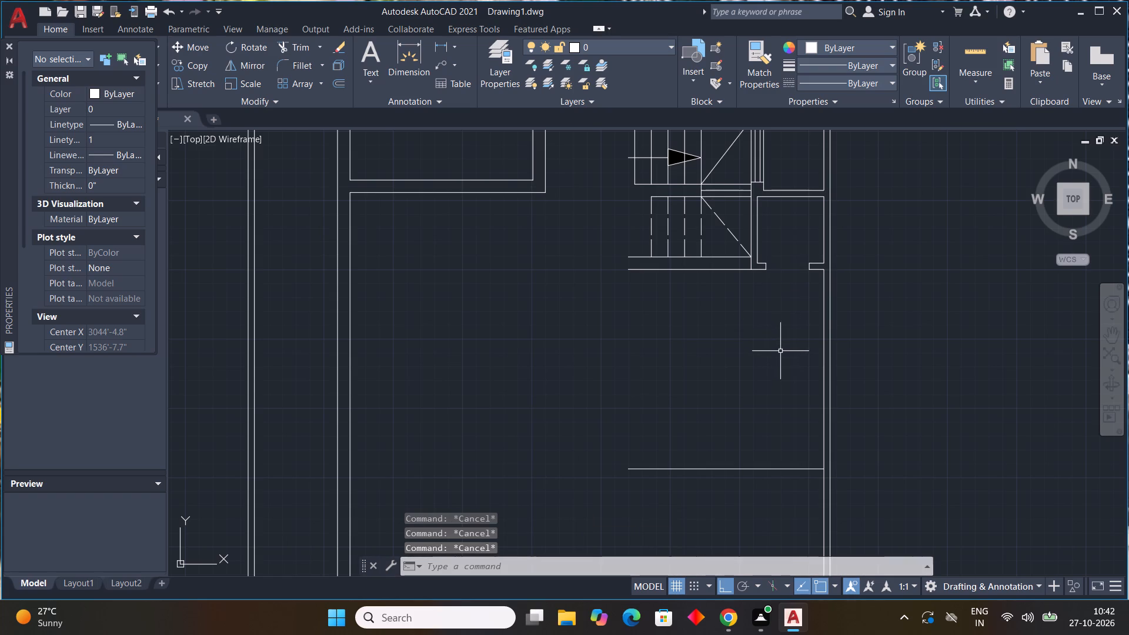
Offset the new horizontal line below the stairs 9" downward to give the wall its thickness.
{"action": "type", "text": "off"}
{"action": "key", "text": "space"}
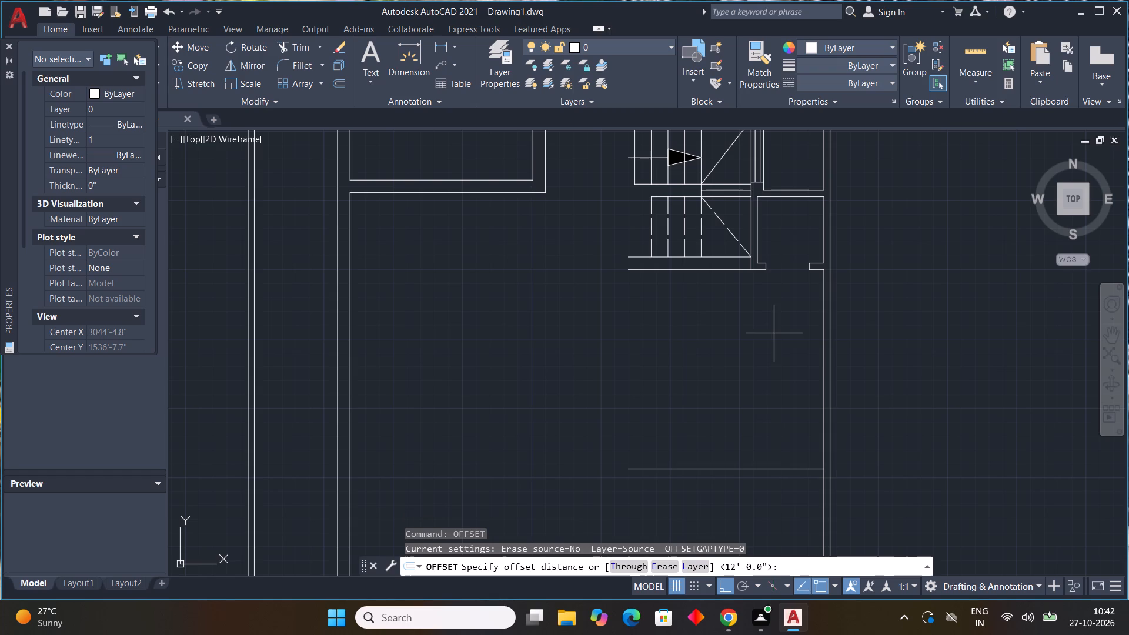
{"action": "key", "text": "9"}
{"action": "key", "text": "shift+quotedbl"}
{"action": "key", "text": "Return"}
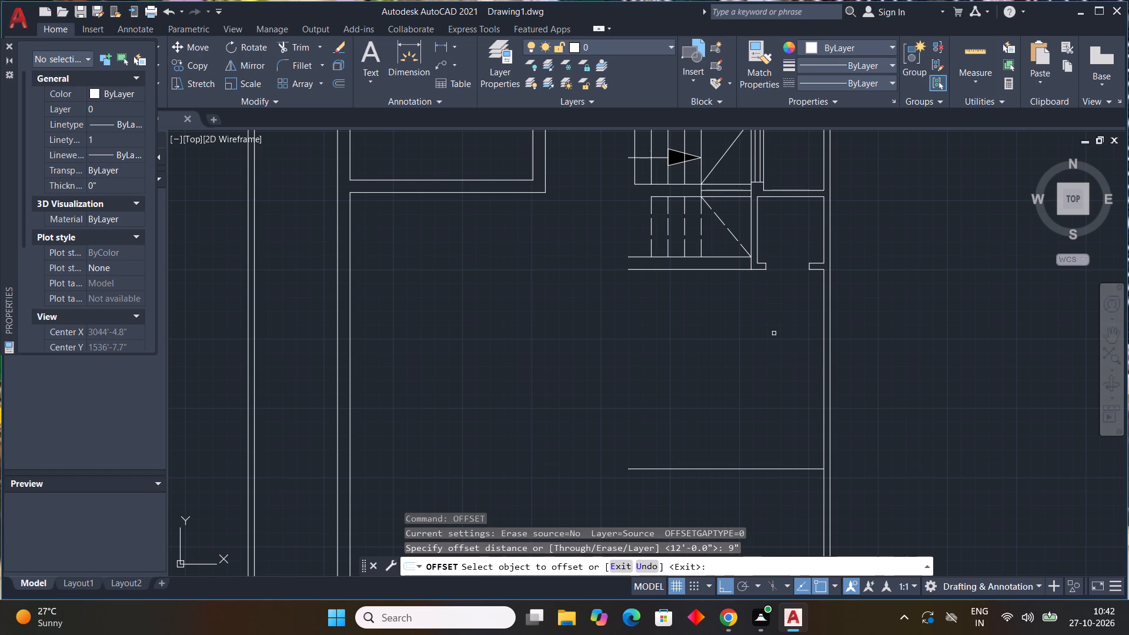
{"action": "scroll", "coordinate": [773, 403], "scroll_direction": "down", "scroll_amount": 2}
{"action": "left_click", "coordinate": [757, 429]}
{"action": "left_click", "coordinate": [764, 468]}
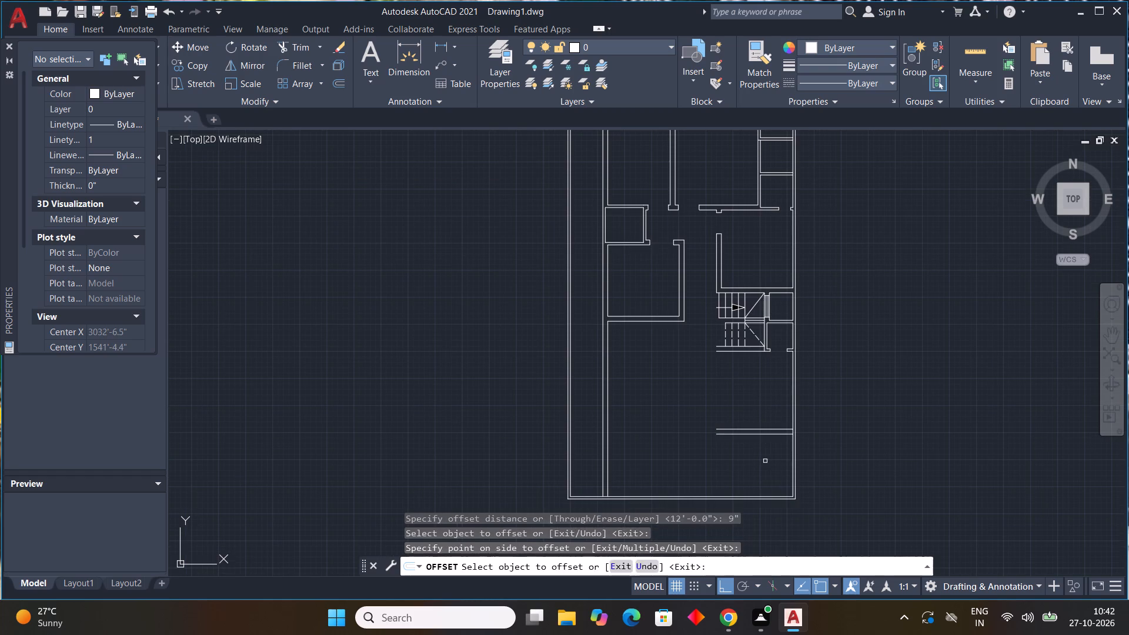
{"action": "key", "text": "Escape"}
{"action": "key", "text": "Escape"}
{"action": "key", "text": "Escape"}
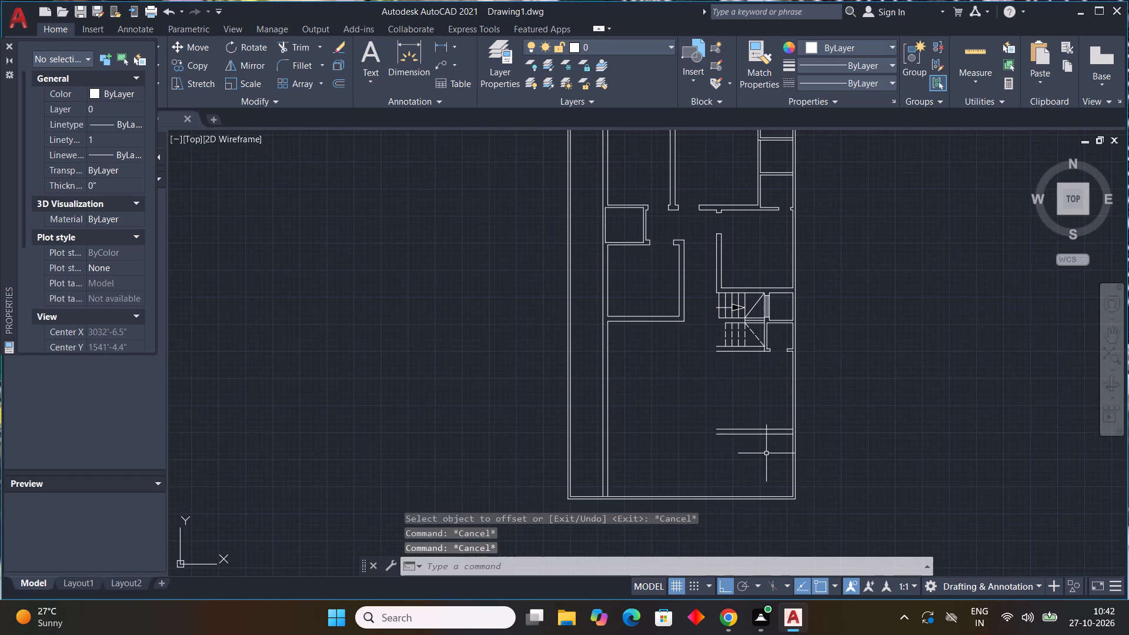
Trim the outer wall's inner line between the two lines of the new 9" wall.
{"action": "type", "text": "tr"}
{"action": "key", "text": "space"}
{"action": "scroll", "coordinate": [809, 436], "scroll_direction": "up", "scroll_amount": 2}
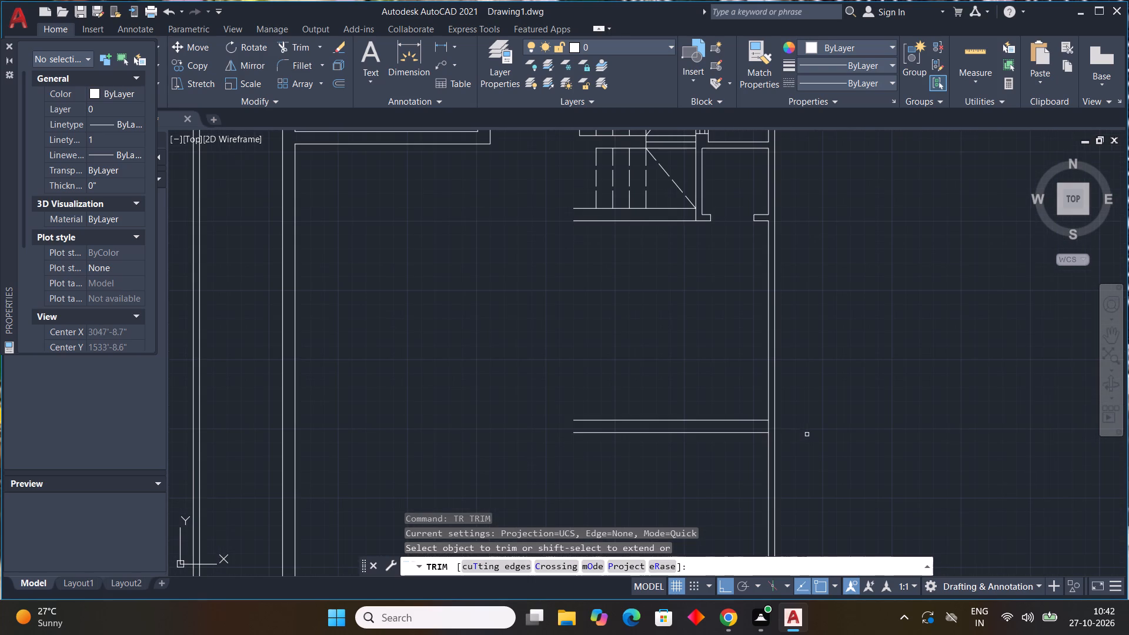
{"action": "left_click", "coordinate": [770, 426]}
{"action": "key", "text": "Escape"}
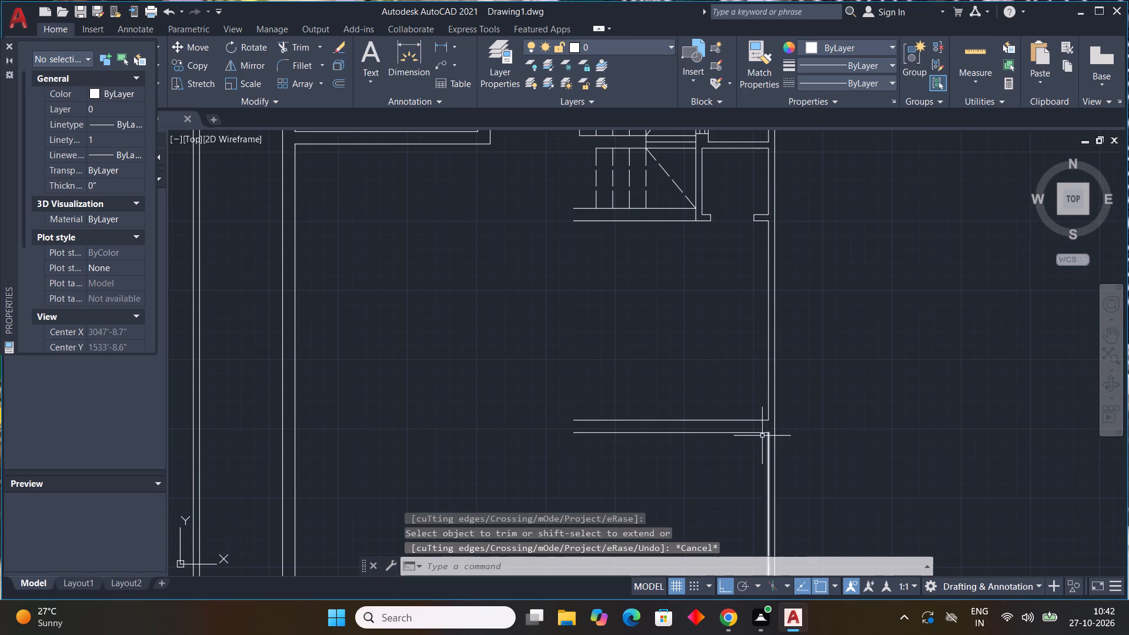
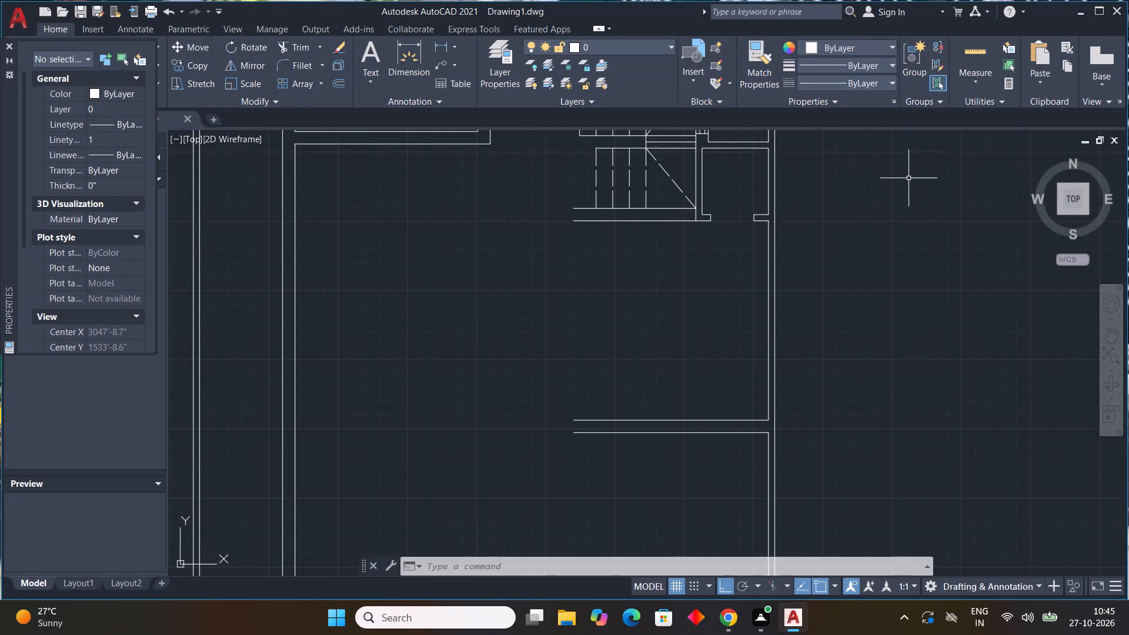
Offset the outer wall's inner face below the stairs 14'0" to the left for the room's far side.
{"action": "middle_click_drag", "start_coordinate": [905, 184], "coordinate": [905, 281]}
{"action": "scroll", "coordinate": [887, 288], "scroll_direction": "down", "scroll_amount": 1}
{"action": "middle_click", "coordinate": [906, 280]}
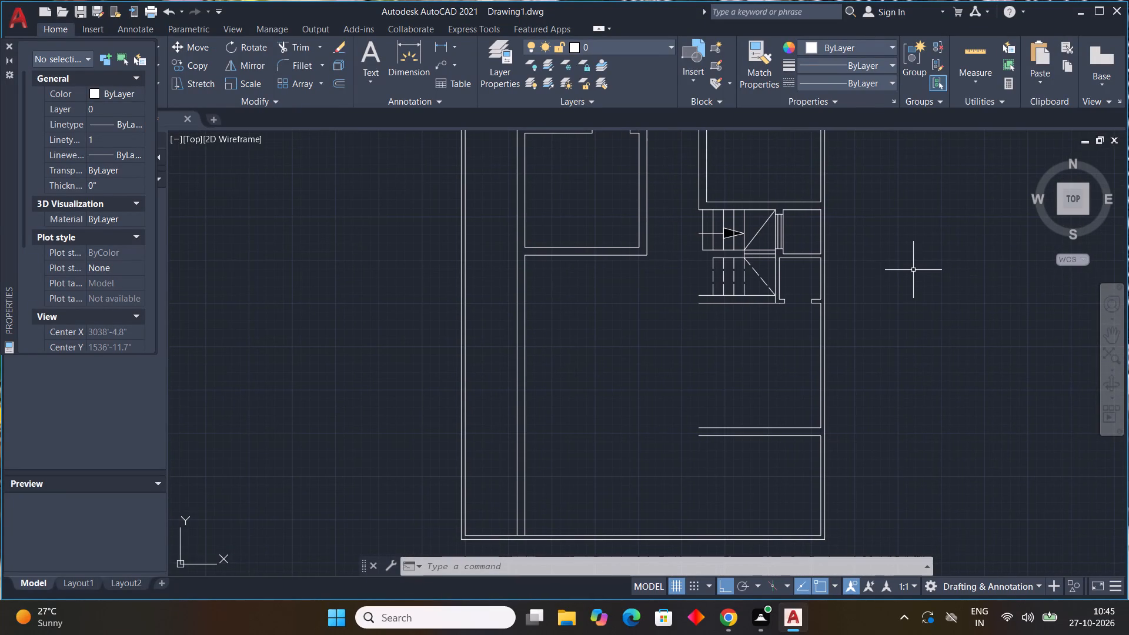
{"action": "type", "text": "off"}
{"action": "key", "text": "space"}
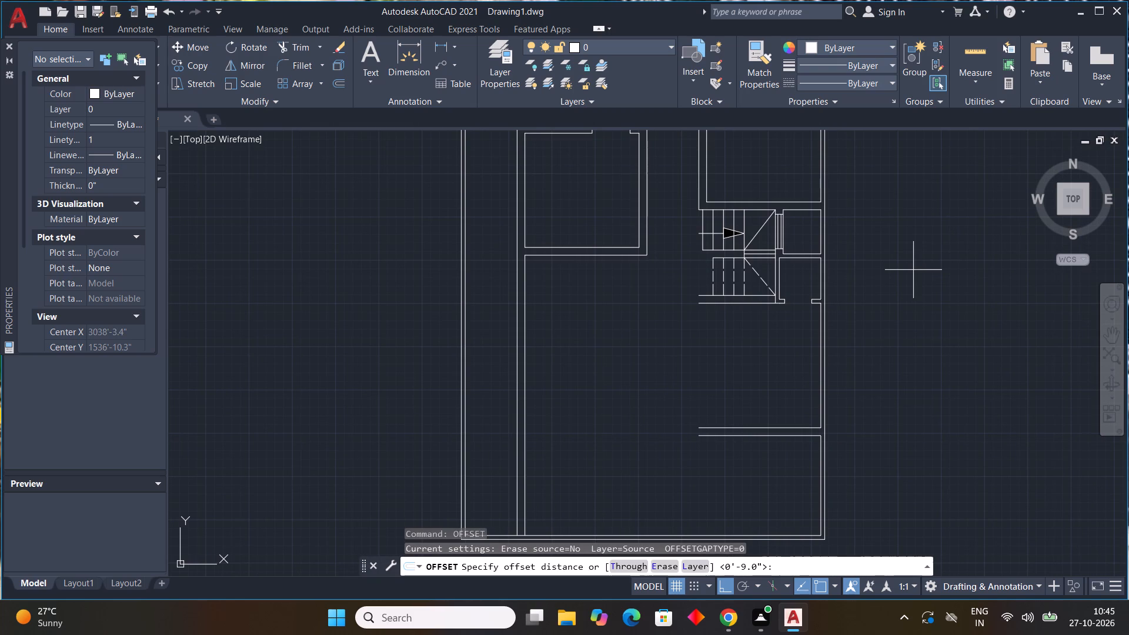
{"action": "type", "text": "14"}
{"action": "type", "text": "'0\""}
{"action": "key", "text": "Return"}
{"action": "left_click_drag", "start_coordinate": [819, 387], "coordinate": [803, 388]}
{"action": "left_click", "coordinate": [594, 394]}
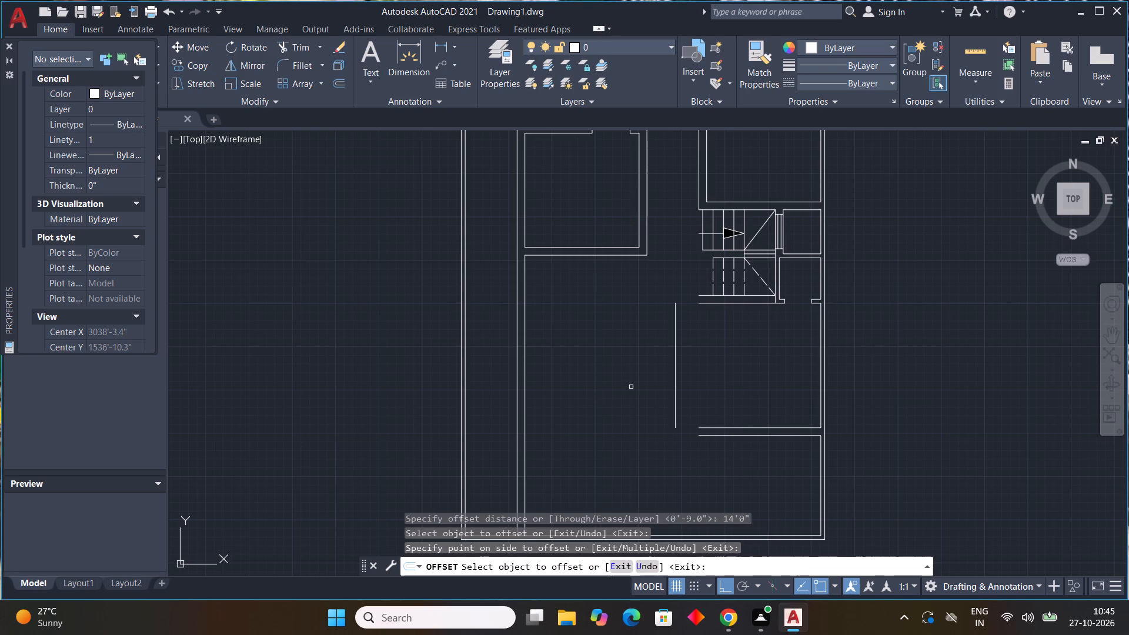
{"action": "key", "text": "Escape"}
{"action": "key", "text": "Escape"}
{"action": "key", "text": "Escape"}
{"action": "key", "text": "Escape"}
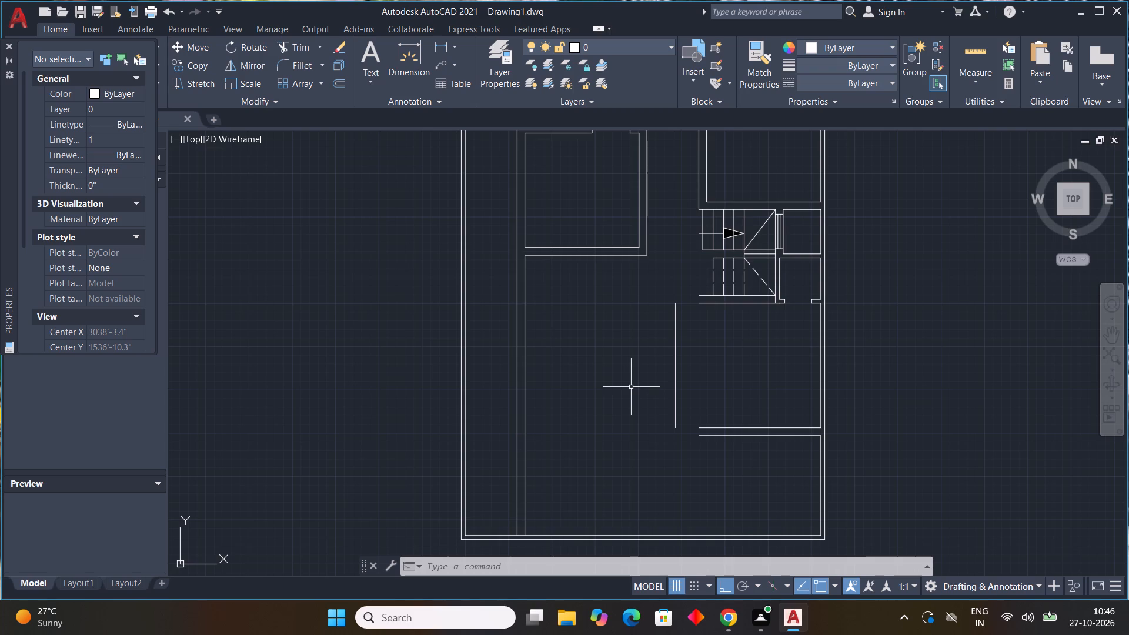
{"action": "key", "text": "Escape"}
{"action": "key", "text": "Escape"}
{"action": "key", "text": "Escape"}
{"action": "key", "text": "Escape"}
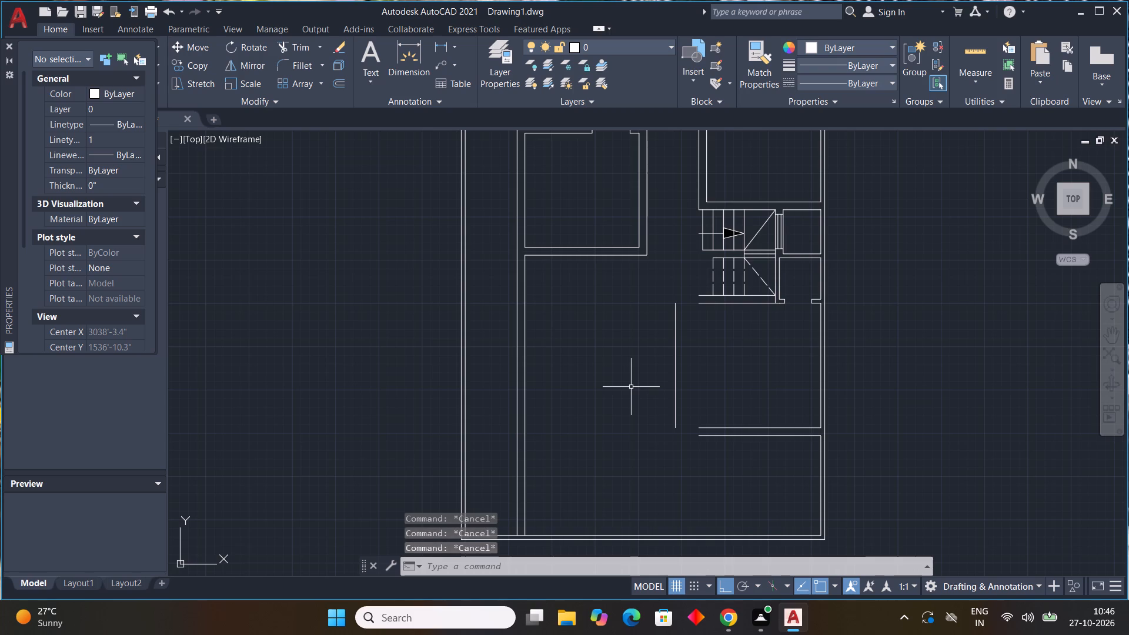
Offset the new vertical line 9" to the left, away from the room, to give its wall thickness.
{"action": "key", "text": "space"}
{"action": "key", "text": "9"}
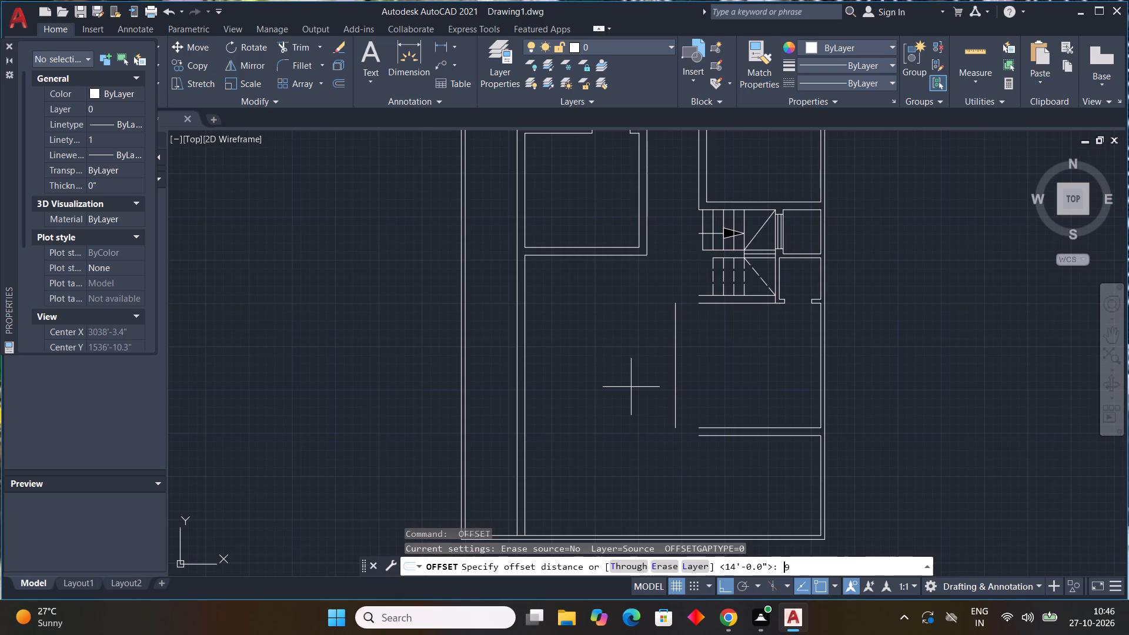
{"action": "key", "text": "shift+quotedbl"}
{"action": "key", "text": "Return"}
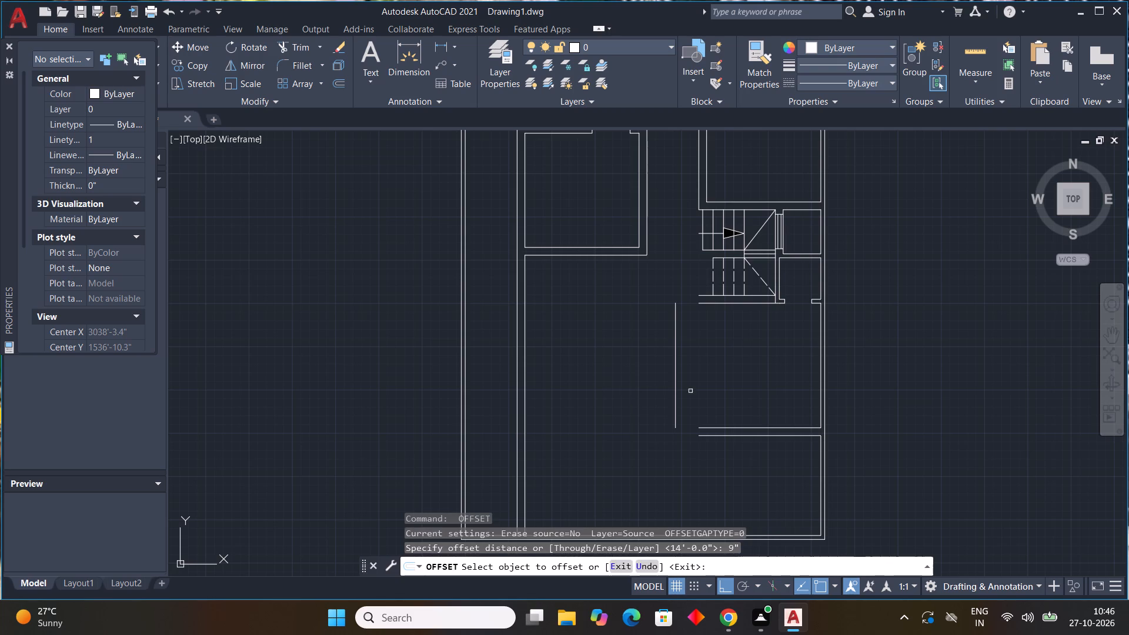
{"action": "left_click_drag", "start_coordinate": [675, 387], "coordinate": [655, 388]}
{"action": "left_click", "coordinate": [622, 389]}
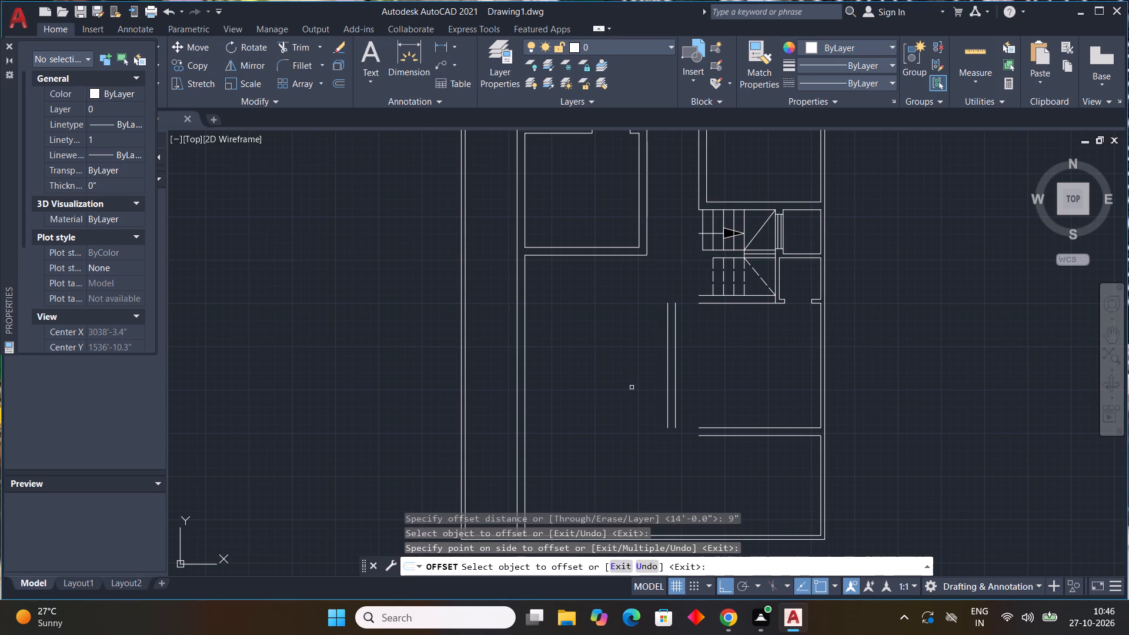
{"action": "key", "text": "Escape"}
{"action": "key", "text": "Escape"}
{"action": "key", "text": "Escape"}
{"action": "key", "text": "Escape"}
Extend the upper line of the room's bottom wall to the vertical wall's inner line.
{"action": "middle_click_drag", "start_coordinate": [761, 369], "coordinate": [714, 331]}
{"action": "middle_click", "coordinate": [714, 331]}
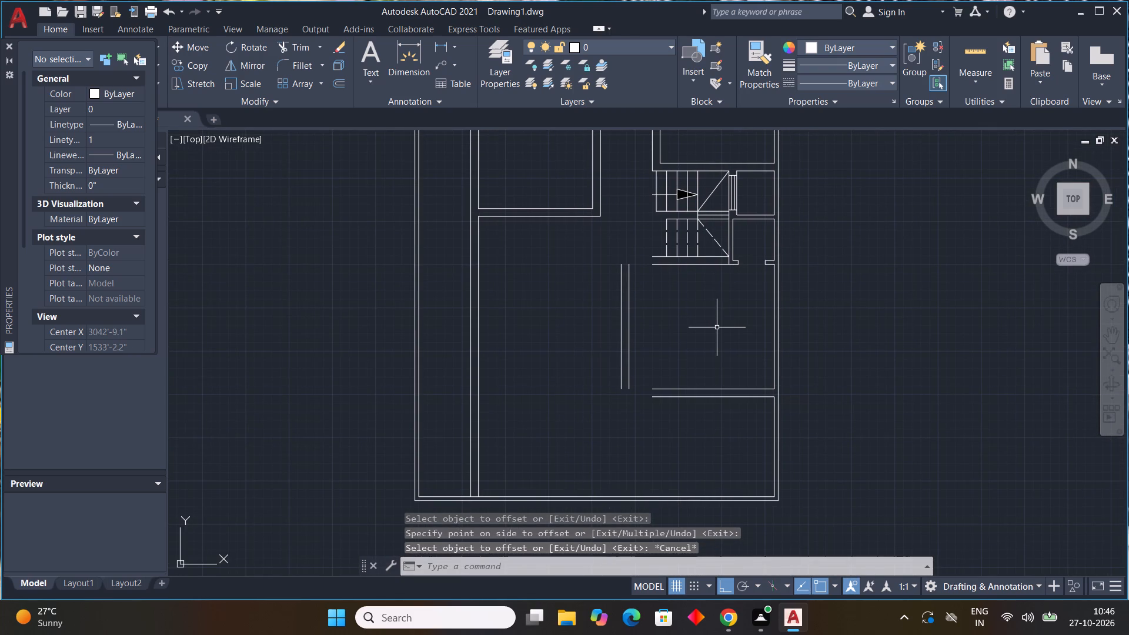
{"action": "key", "text": "e"}
{"action": "key", "text": "x"}
{"action": "key", "text": "space"}
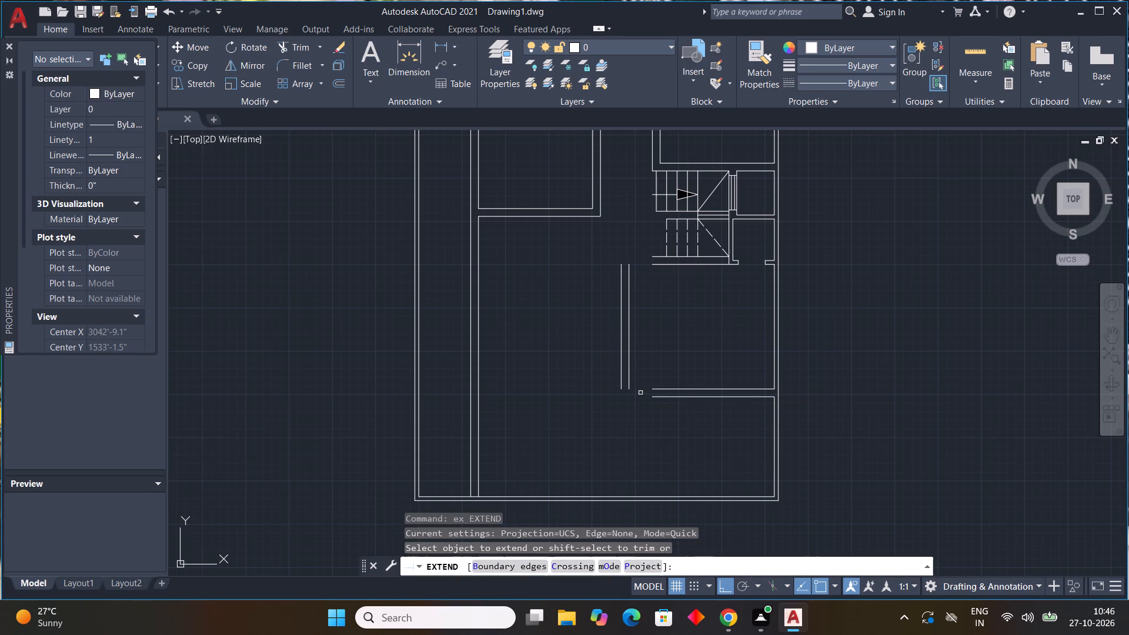
{"action": "left_click", "coordinate": [669, 390]}
{"action": "key", "text": "Escape"}
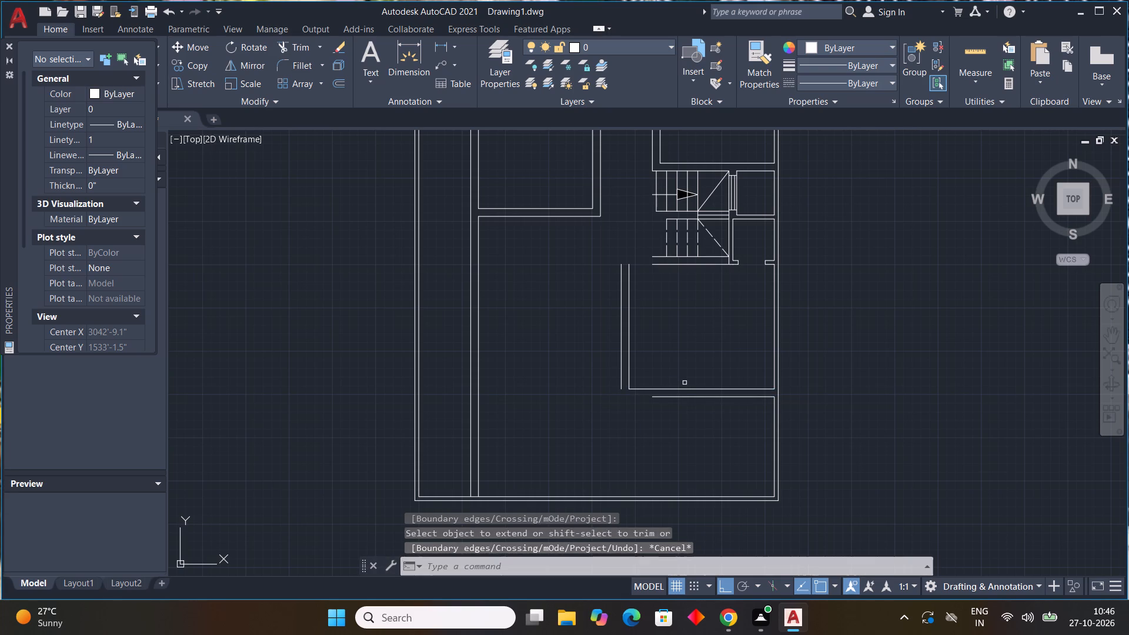
{"action": "key", "text": "Escape"}
{"action": "key", "text": "Escape"}
{"action": "key", "text": "Escape"}
{"action": "key", "text": "Escape"}
{"action": "key", "text": "Escape"}
Close the room's outer corner with lines from the bottom wall's lower line across and up to the vertical wall's outer line.
{"action": "type", "text": "l"}
{"action": "key", "text": "space"}
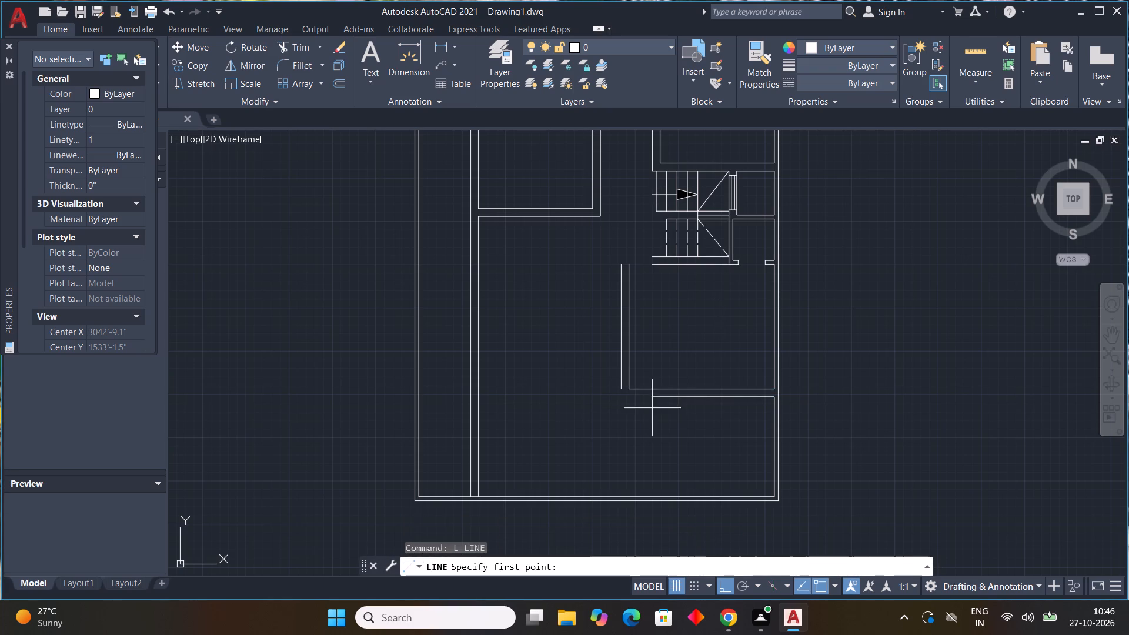
{"action": "left_click", "coordinate": [656, 396]}
{"action": "scroll", "coordinate": [612, 386], "scroll_direction": "up", "scroll_amount": 3}
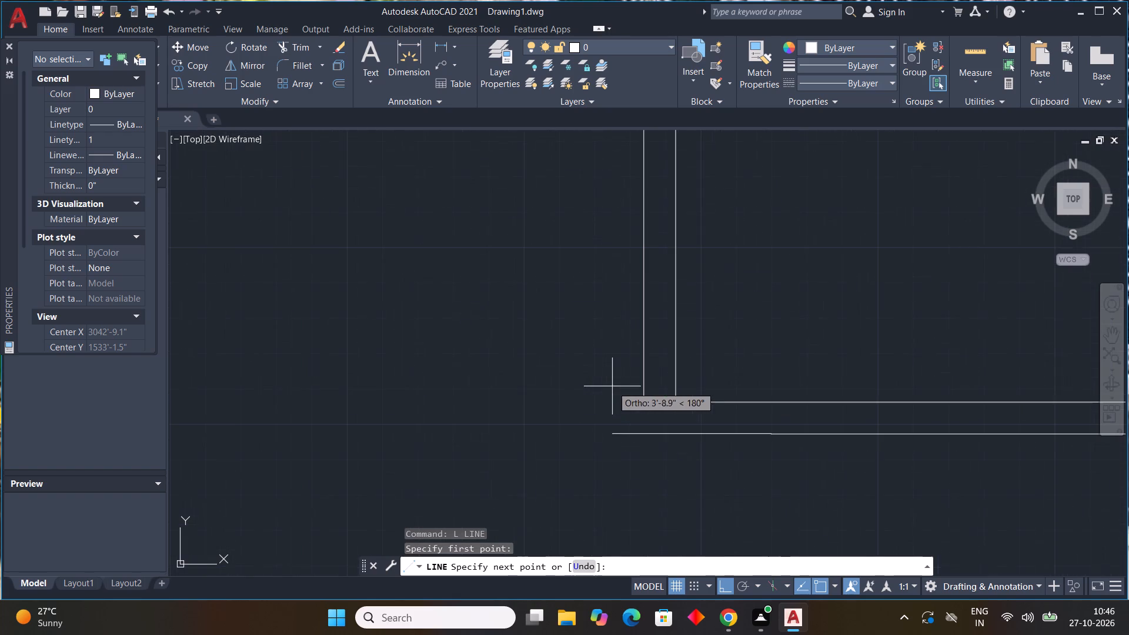
{"action": "left_click", "coordinate": [644, 430]}
{"action": "left_click", "coordinate": [644, 403]}
{"action": "key", "text": "Escape"}
With Ortho off, draw a diagonal line from the open end of the stair wall's lower line to the vertical wall's inner line.
{"action": "scroll", "coordinate": [754, 364], "scroll_direction": "down", "scroll_amount": 2}
{"action": "middle_click_drag", "start_coordinate": [754, 364], "coordinate": [746, 409]}
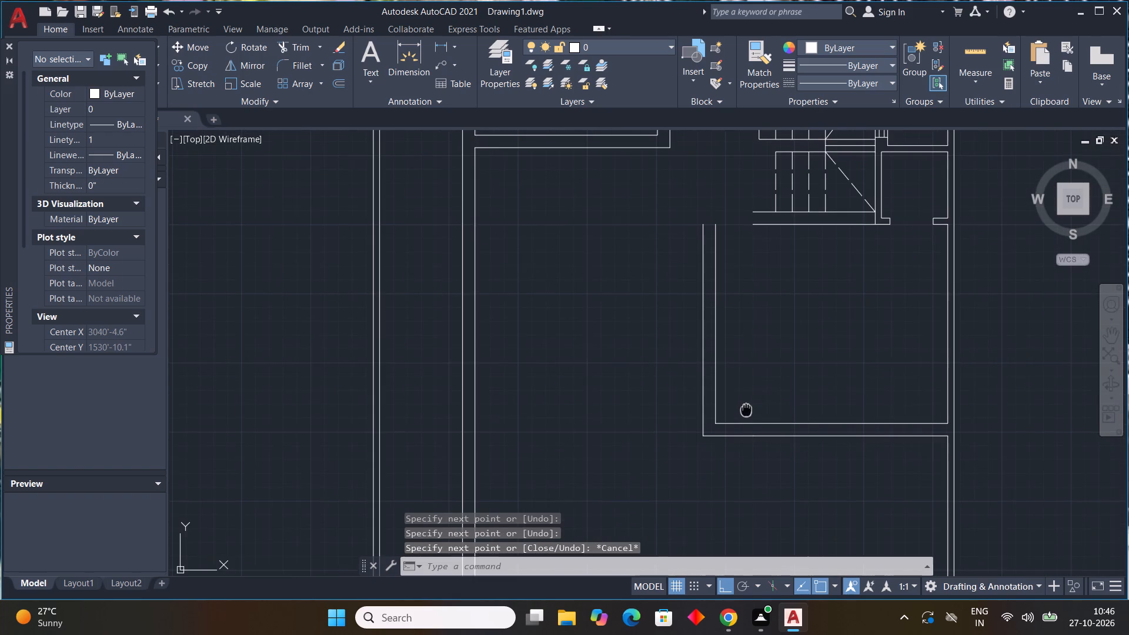
{"action": "middle_click_drag", "start_coordinate": [757, 353], "coordinate": [716, 432]}
{"action": "middle_click_drag", "start_coordinate": [694, 340], "coordinate": [679, 379]}
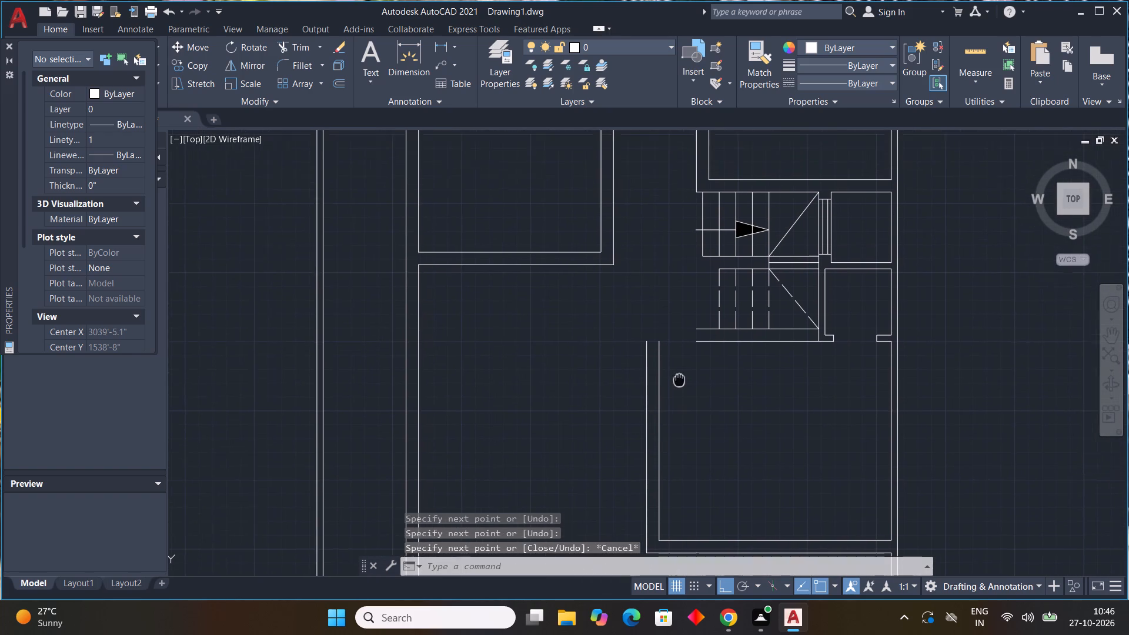
{"action": "middle_click_drag", "start_coordinate": [679, 379], "coordinate": [671, 382]}
{"action": "type", "text": "l"}
{"action": "key", "text": "space"}
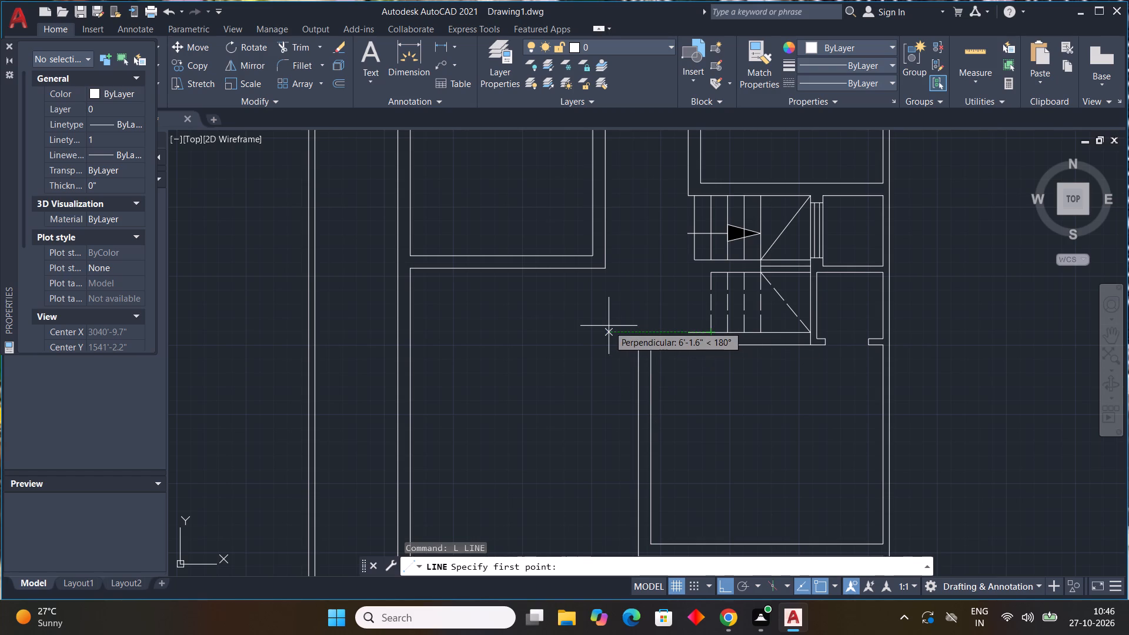
{"action": "scroll", "coordinate": [693, 349], "scroll_direction": "up", "scroll_amount": 2}
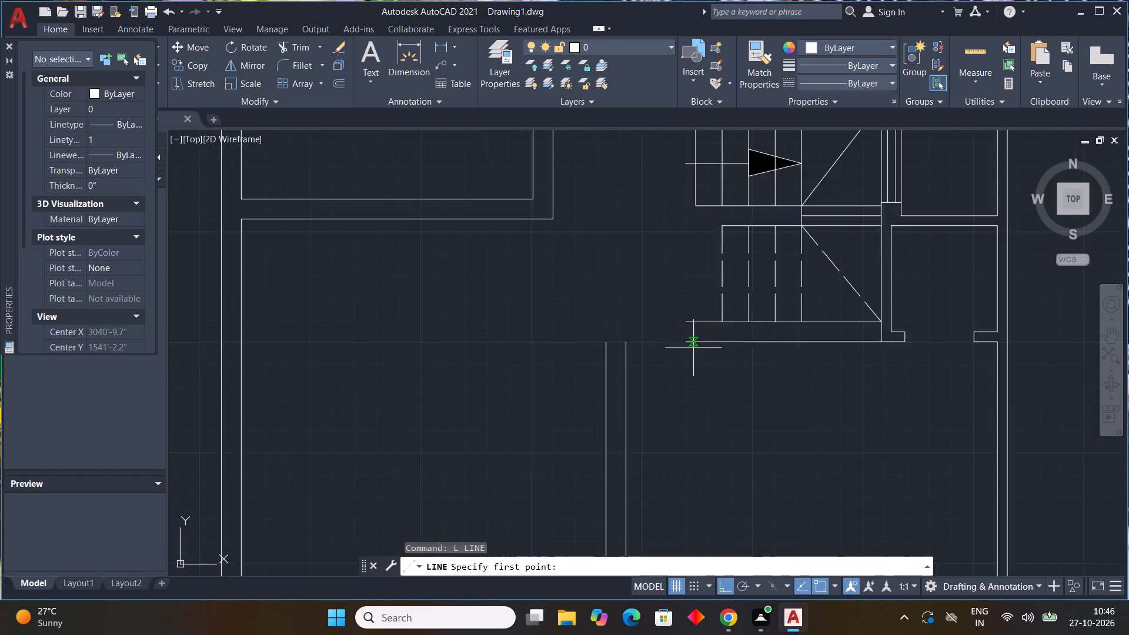
{"action": "middle_click_drag", "start_coordinate": [703, 333], "coordinate": [696, 365]}
{"action": "middle_click", "coordinate": [696, 365]}
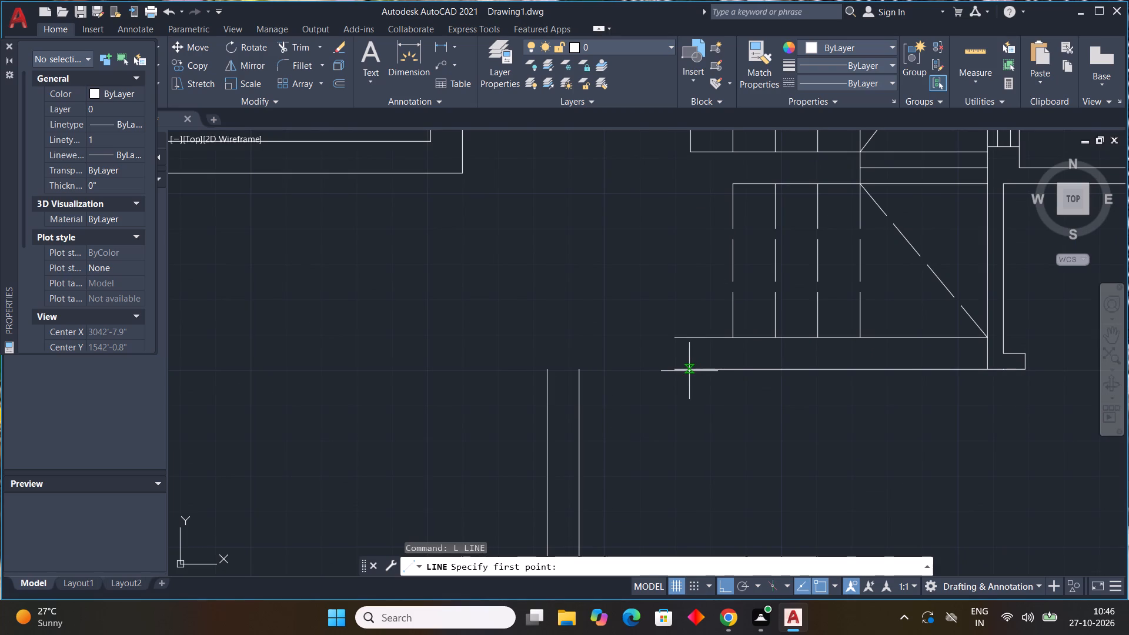
{"action": "scroll", "coordinate": [587, 423], "scroll_direction": "down", "scroll_amount": 2}
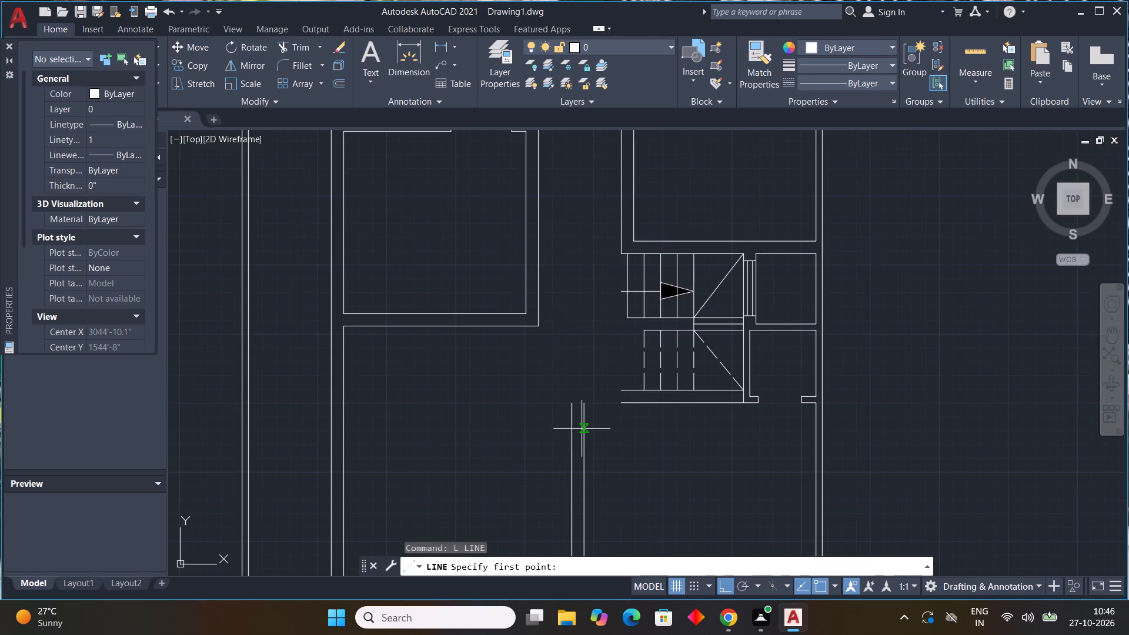
{"action": "left_click", "coordinate": [620, 403]}
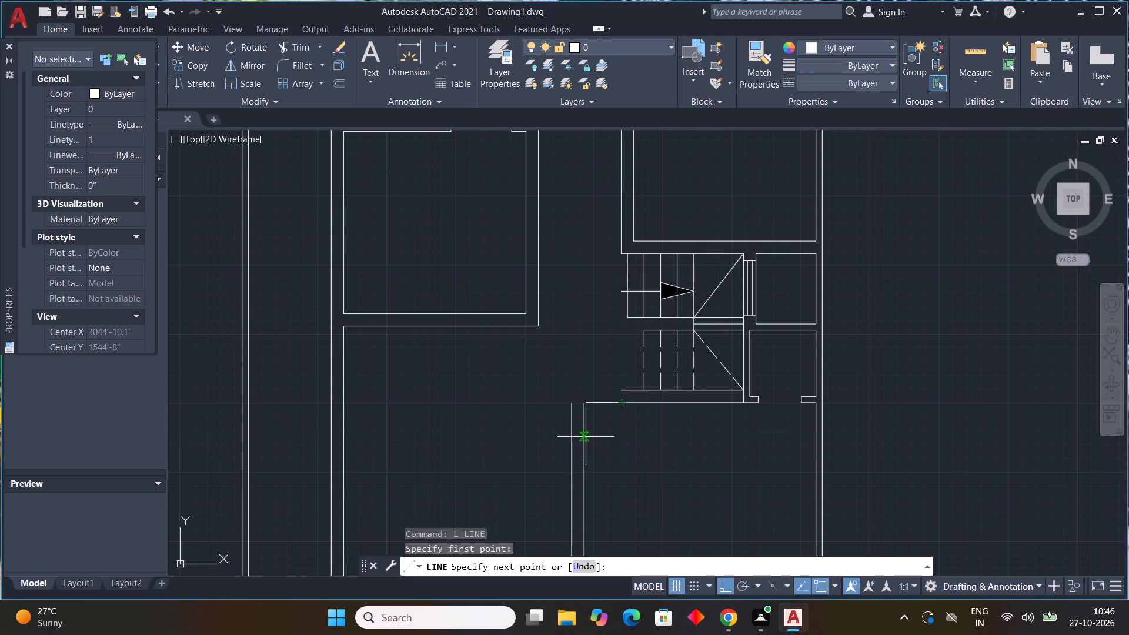
{"action": "key", "text": "F8"}
{"action": "scroll", "coordinate": [583, 436], "scroll_direction": "up", "scroll_amount": 1}
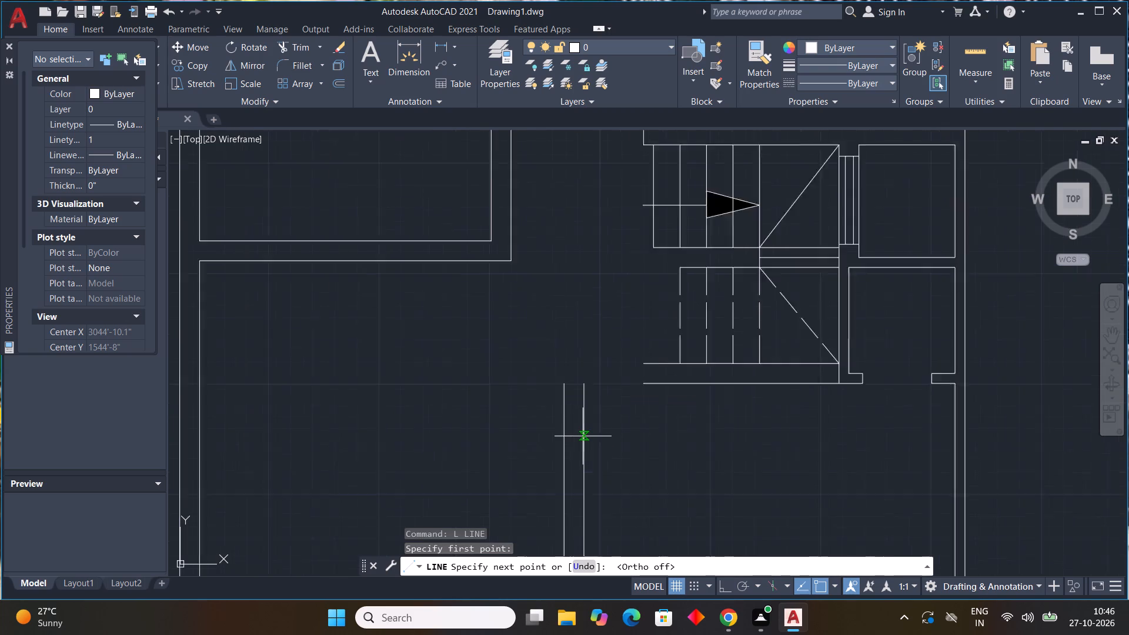
{"action": "scroll", "coordinate": [583, 436], "scroll_direction": "up", "scroll_amount": 1}
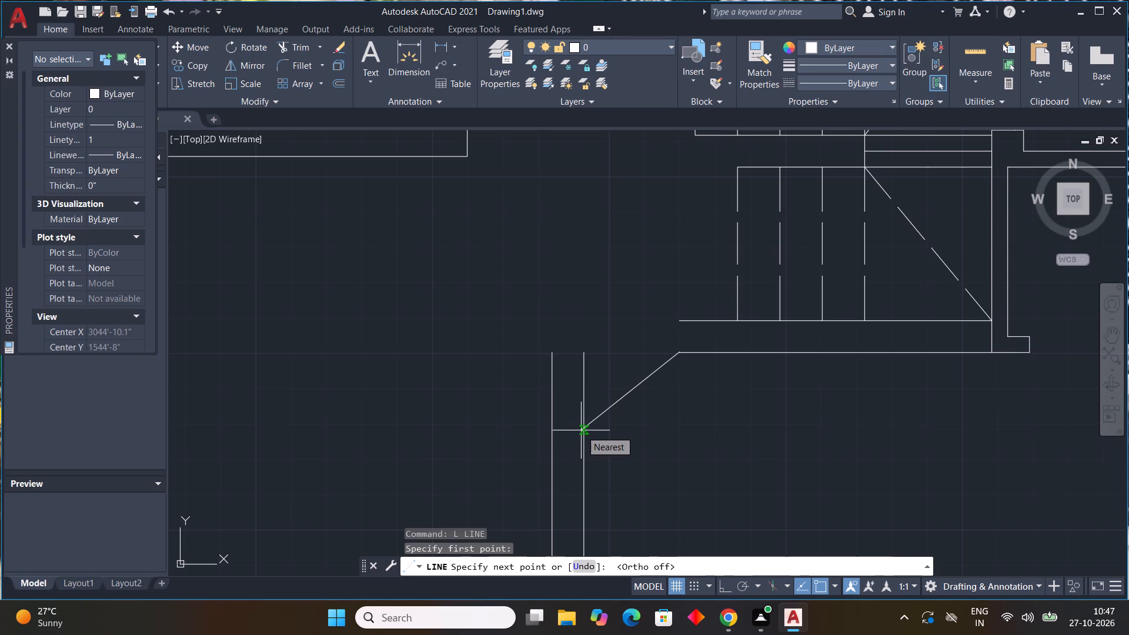
{"action": "left_click", "coordinate": [581, 430]}
{"action": "key", "text": "Escape"}
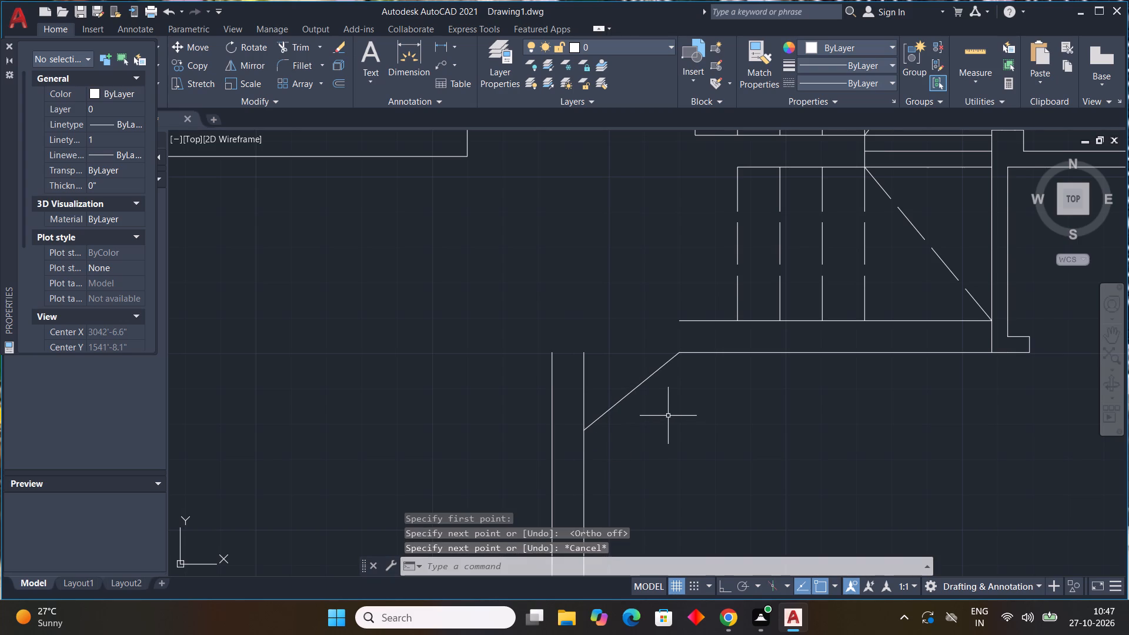
Draw a second diagonal line from the open end of the stair wall's upper line to the vertical wall's inner line.
{"action": "type", "text": "l"}
{"action": "key", "text": "space"}
{"action": "left_click", "coordinate": [679, 321]}
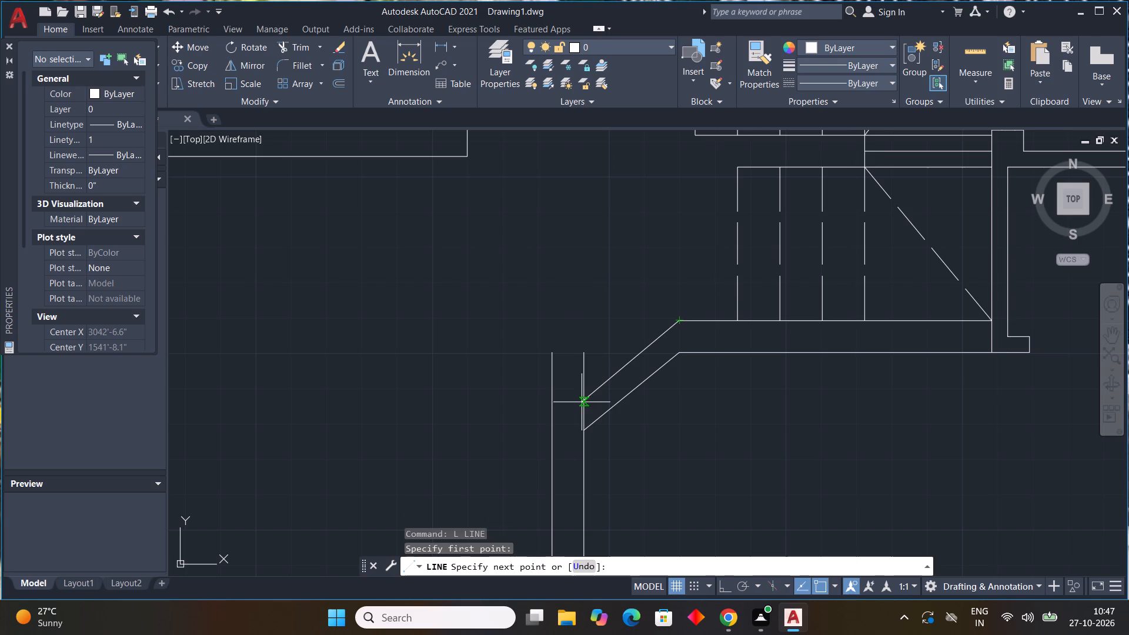
{"action": "left_click", "coordinate": [582, 402]}
{"action": "key", "text": "Escape"}
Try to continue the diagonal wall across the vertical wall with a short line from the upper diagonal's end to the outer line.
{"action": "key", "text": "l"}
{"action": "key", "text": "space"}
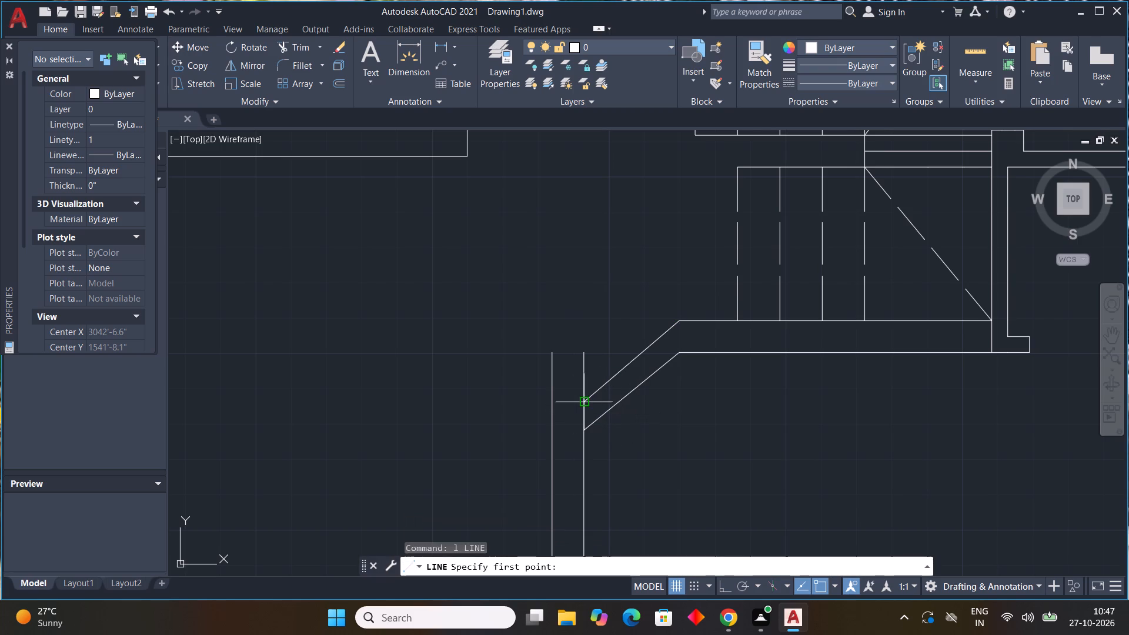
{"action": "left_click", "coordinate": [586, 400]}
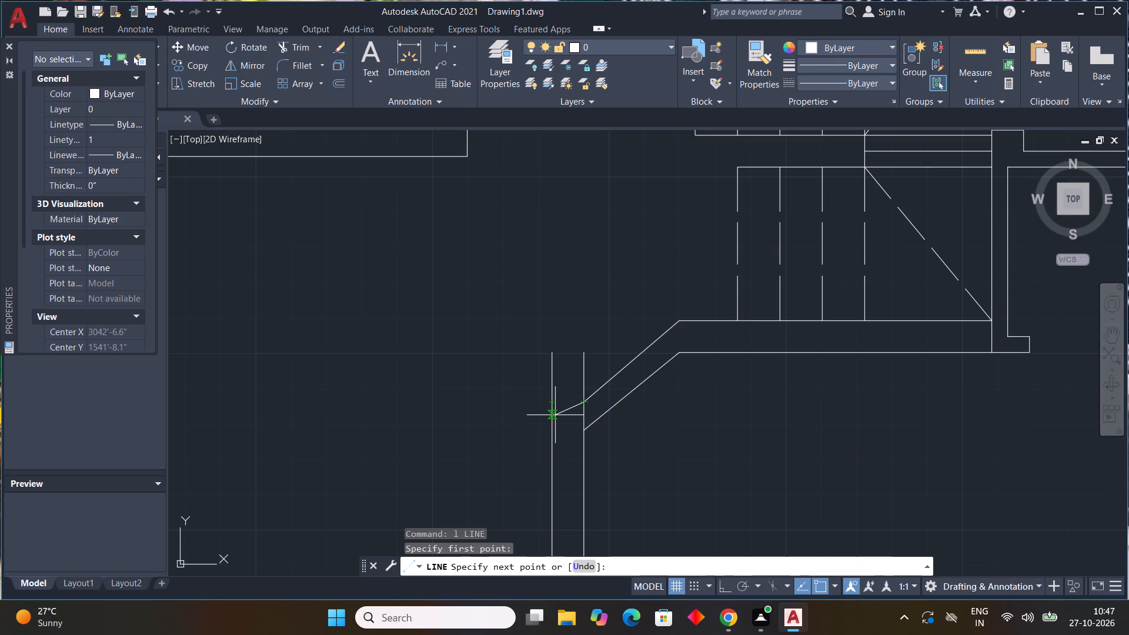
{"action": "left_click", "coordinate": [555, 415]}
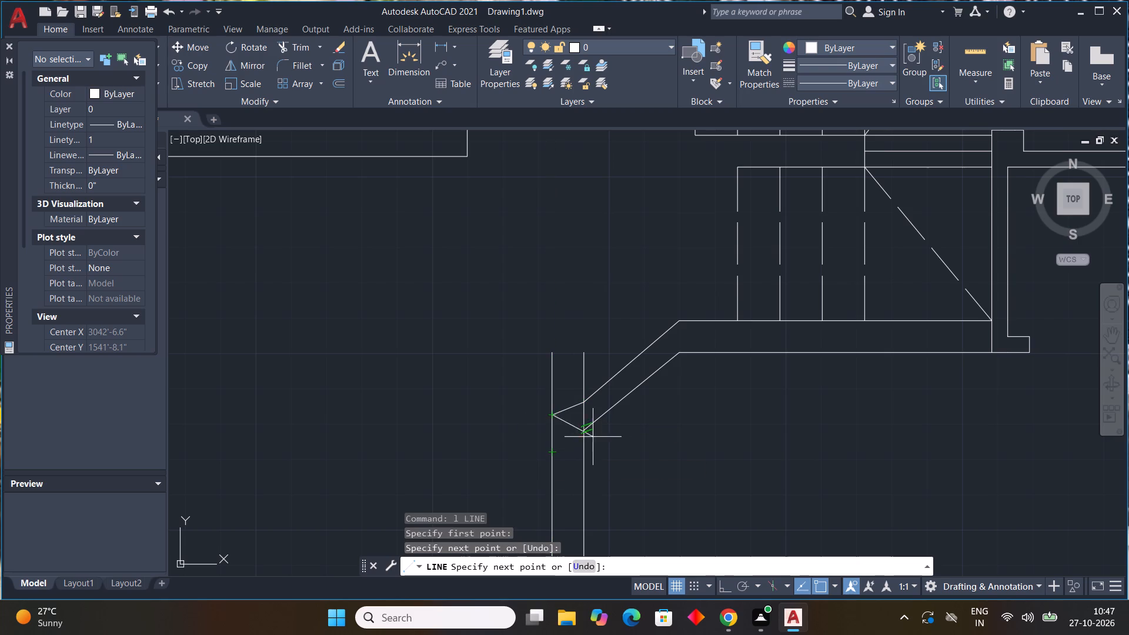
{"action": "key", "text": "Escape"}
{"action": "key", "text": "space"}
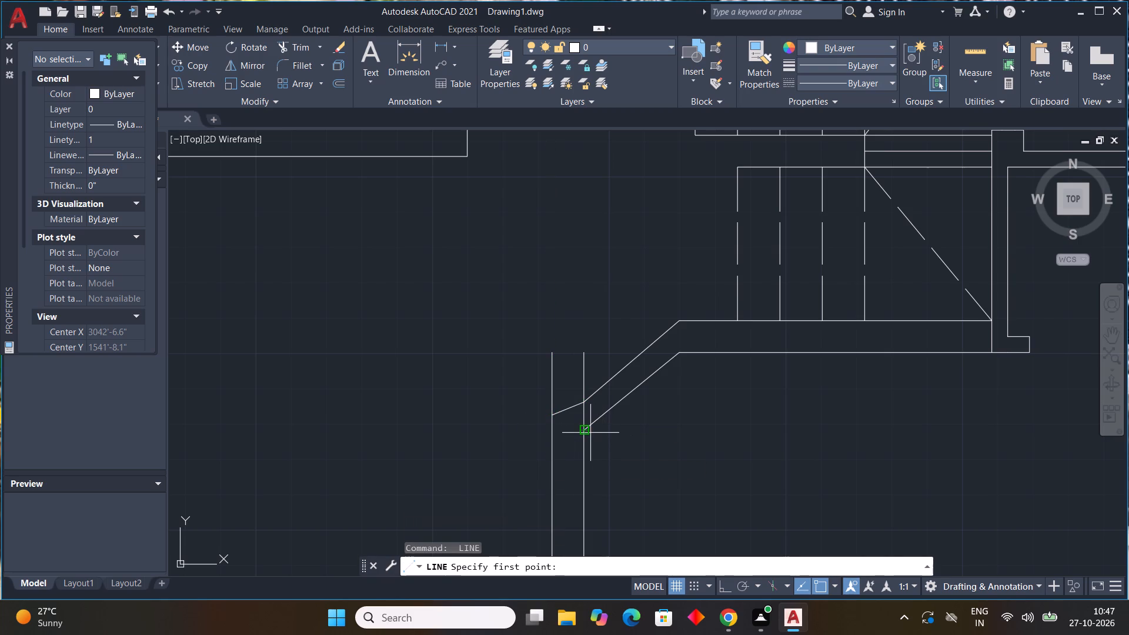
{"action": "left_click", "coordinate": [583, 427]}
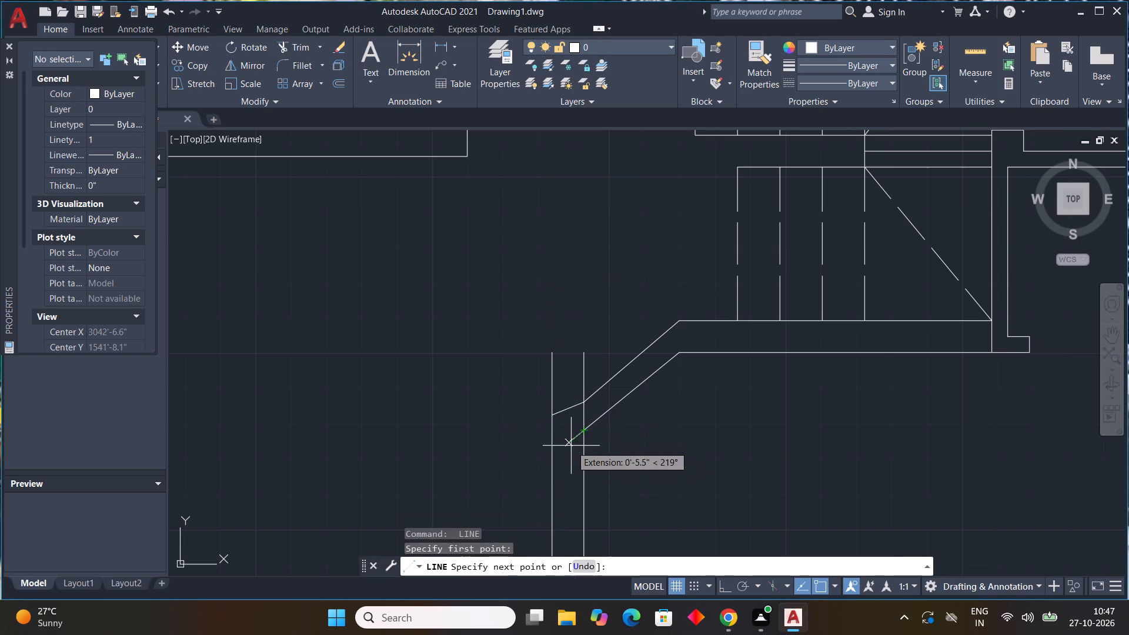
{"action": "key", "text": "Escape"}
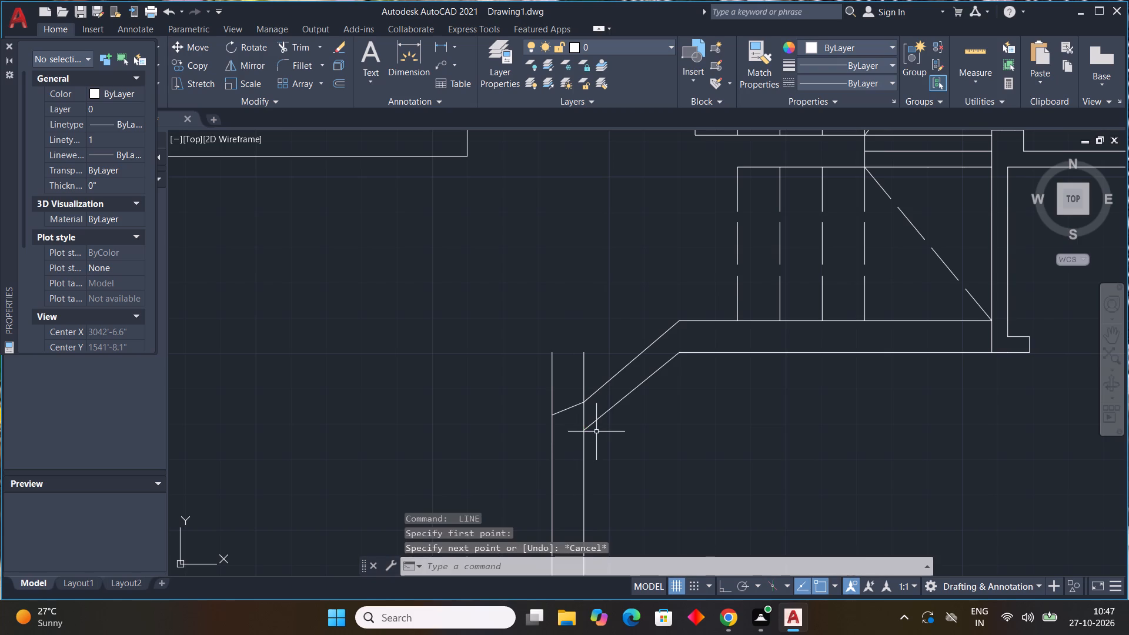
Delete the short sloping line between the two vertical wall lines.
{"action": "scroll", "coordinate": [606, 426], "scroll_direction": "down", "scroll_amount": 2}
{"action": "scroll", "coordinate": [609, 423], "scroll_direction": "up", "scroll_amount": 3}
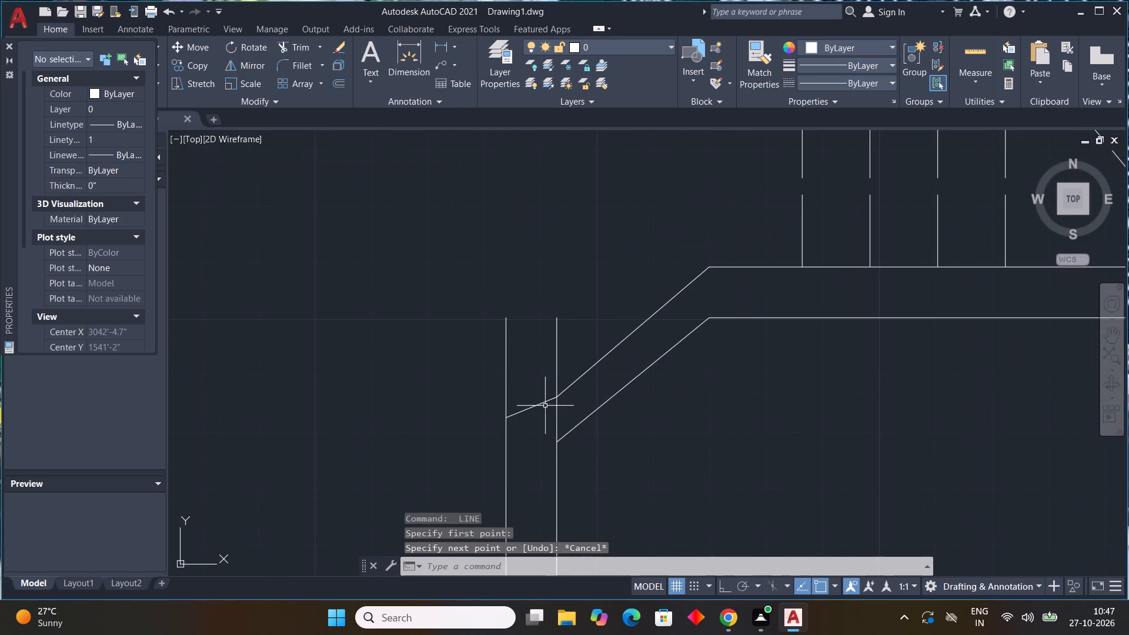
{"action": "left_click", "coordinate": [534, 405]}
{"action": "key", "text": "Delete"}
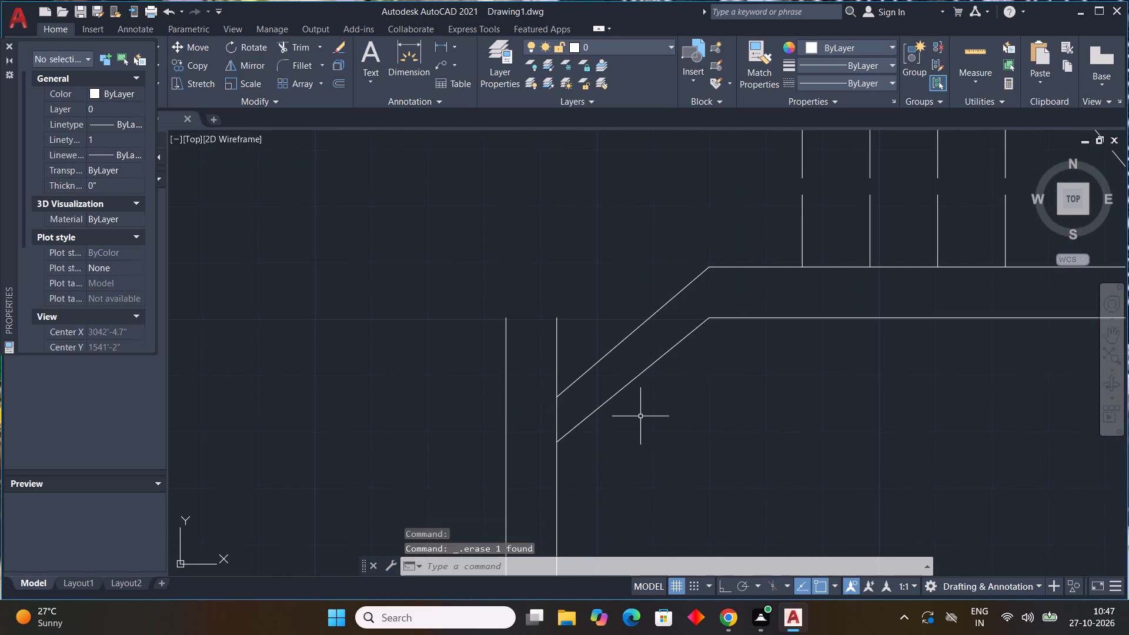
Draw two short lines across the diagonal wall, one near the vertical wall and one near the stair wall, marking an opening.
{"action": "type", "text": "l"}
{"action": "key", "text": "space"}
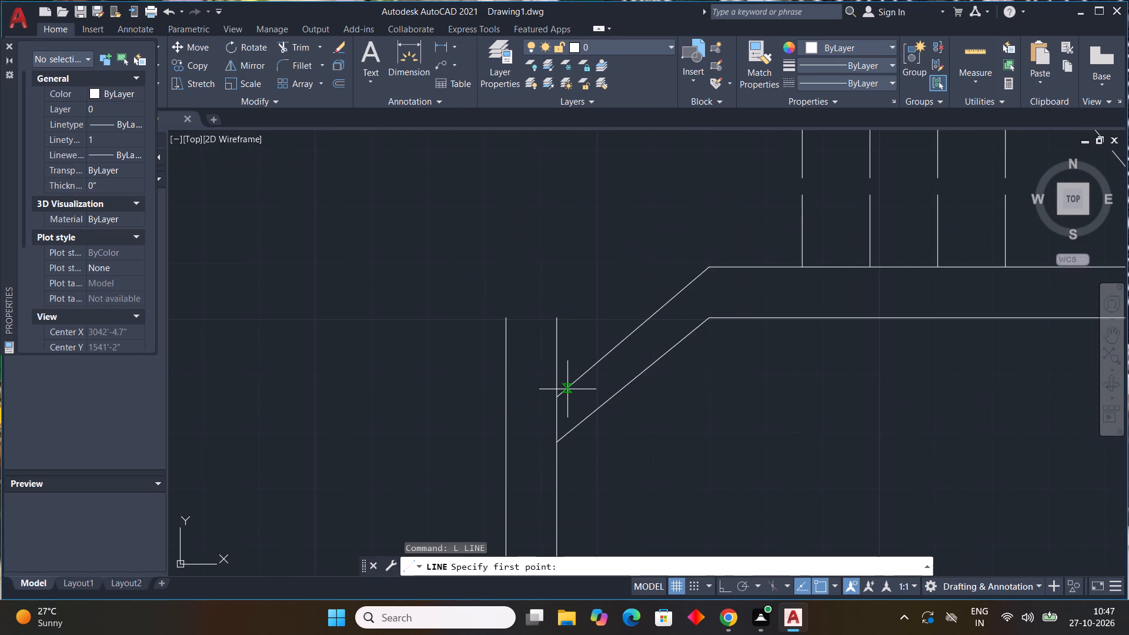
{"action": "left_click", "coordinate": [567, 389]}
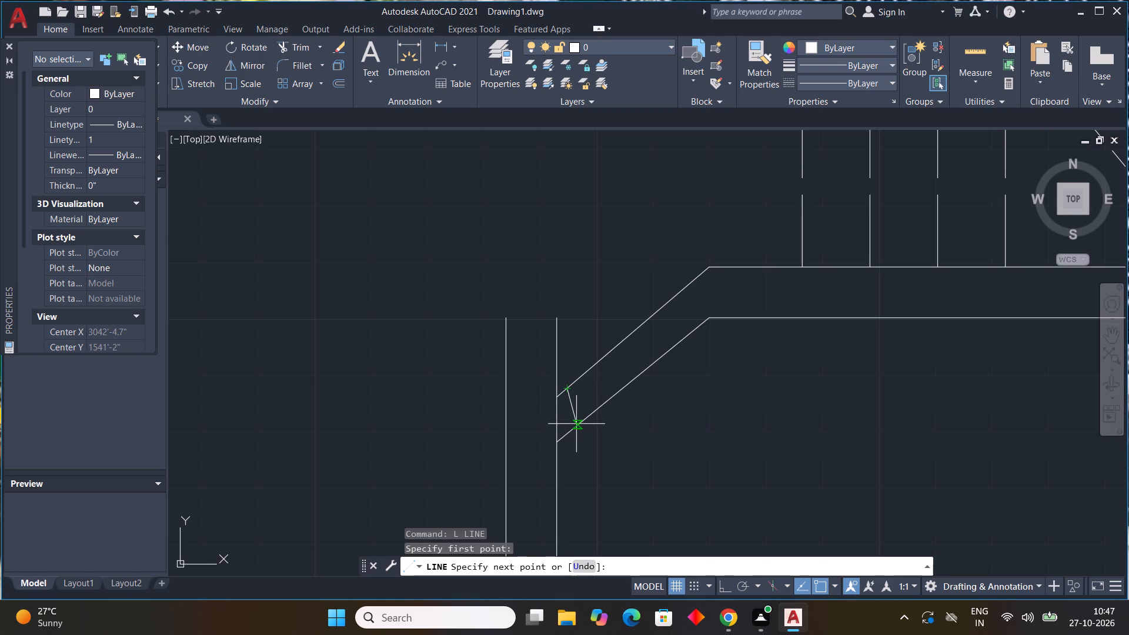
{"action": "left_click", "coordinate": [579, 426]}
{"action": "key", "text": "Escape"}
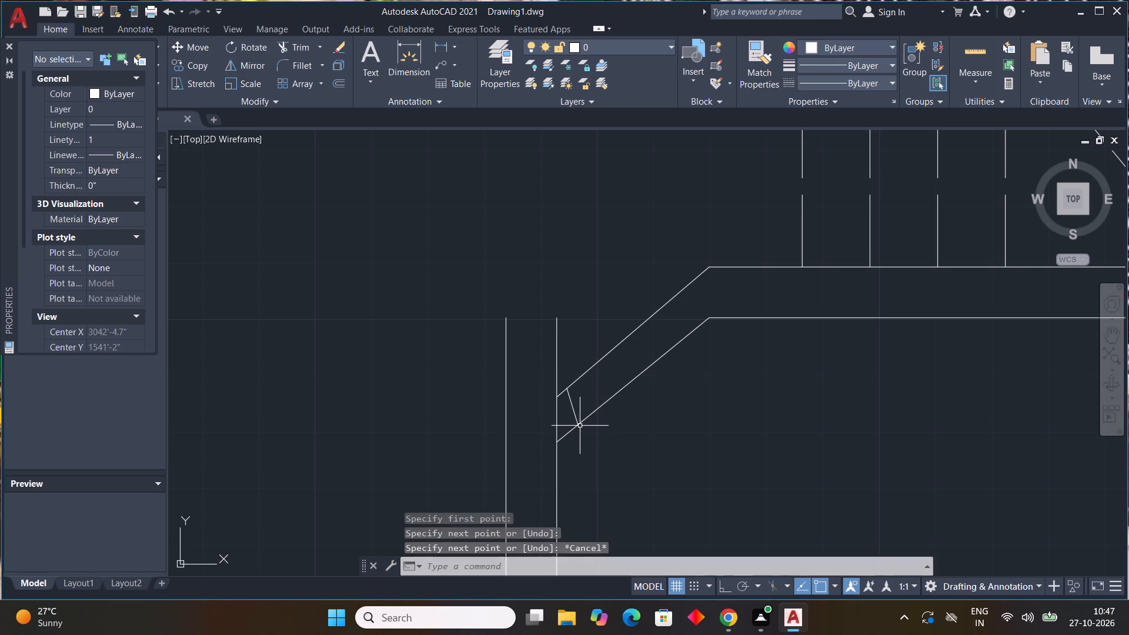
{"action": "key", "text": "space"}
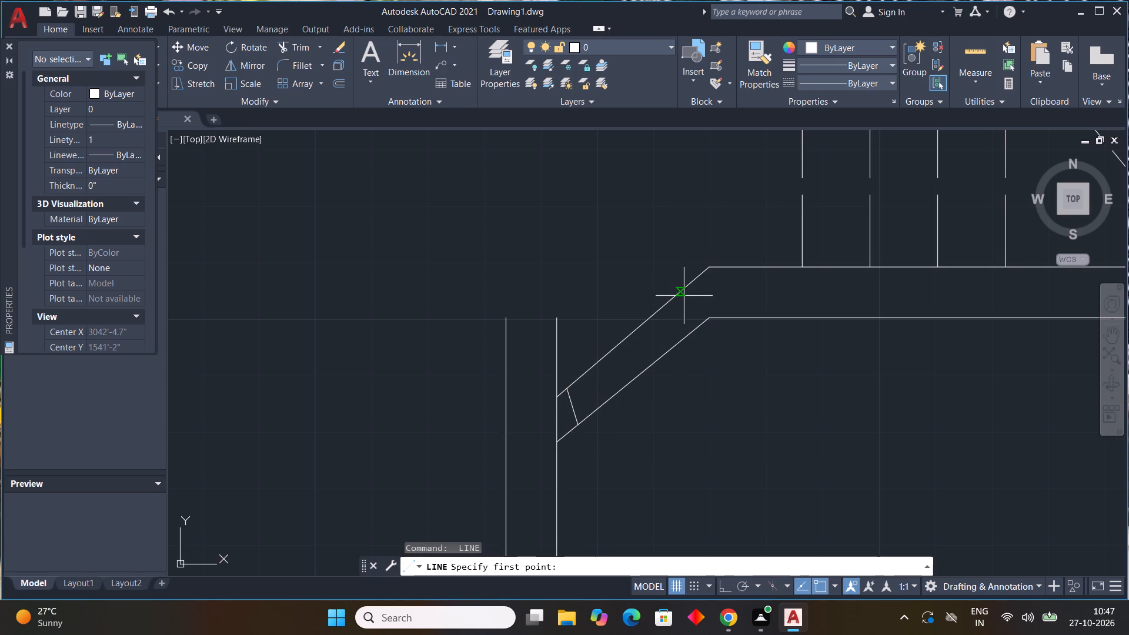
{"action": "left_click", "coordinate": [672, 295]}
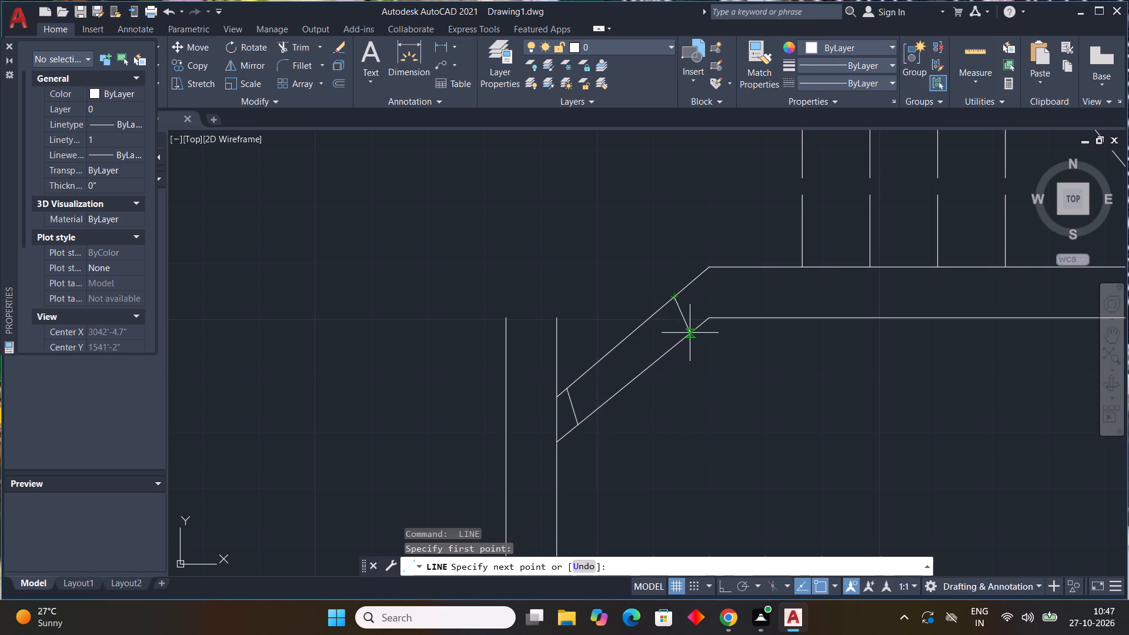
{"action": "left_click", "coordinate": [691, 334]}
{"action": "key", "text": "Escape"}
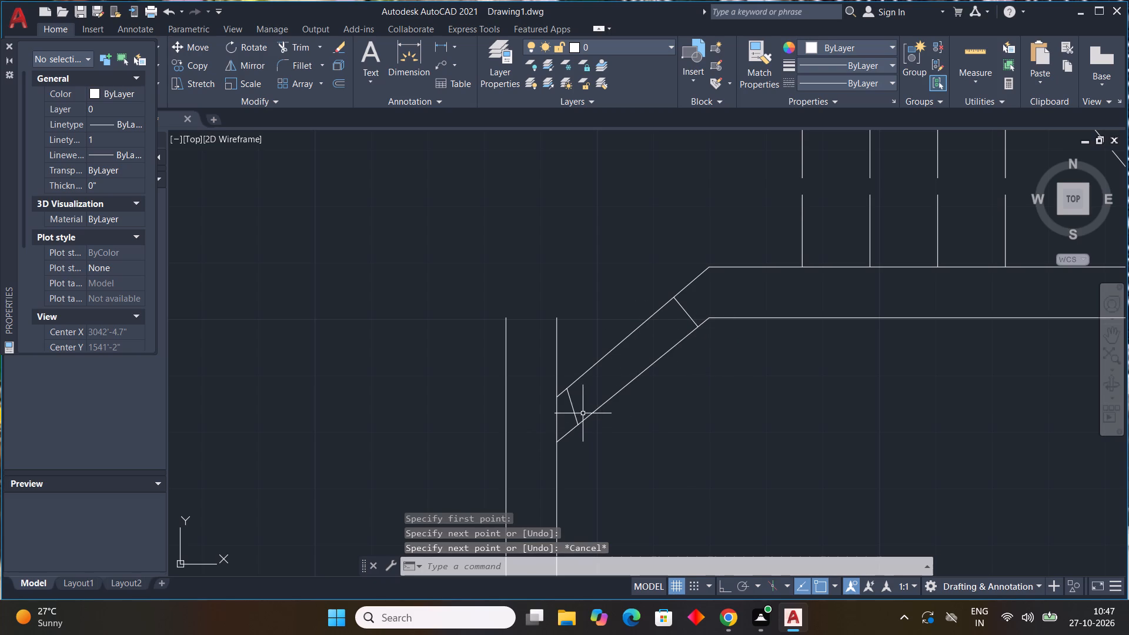
Draw a short sloping line from the upper diagonal's end on the vertical wall's inner line to its outer line.
{"action": "key", "text": "l"}
{"action": "key", "text": "space"}
{"action": "left_click", "coordinate": [554, 397]}
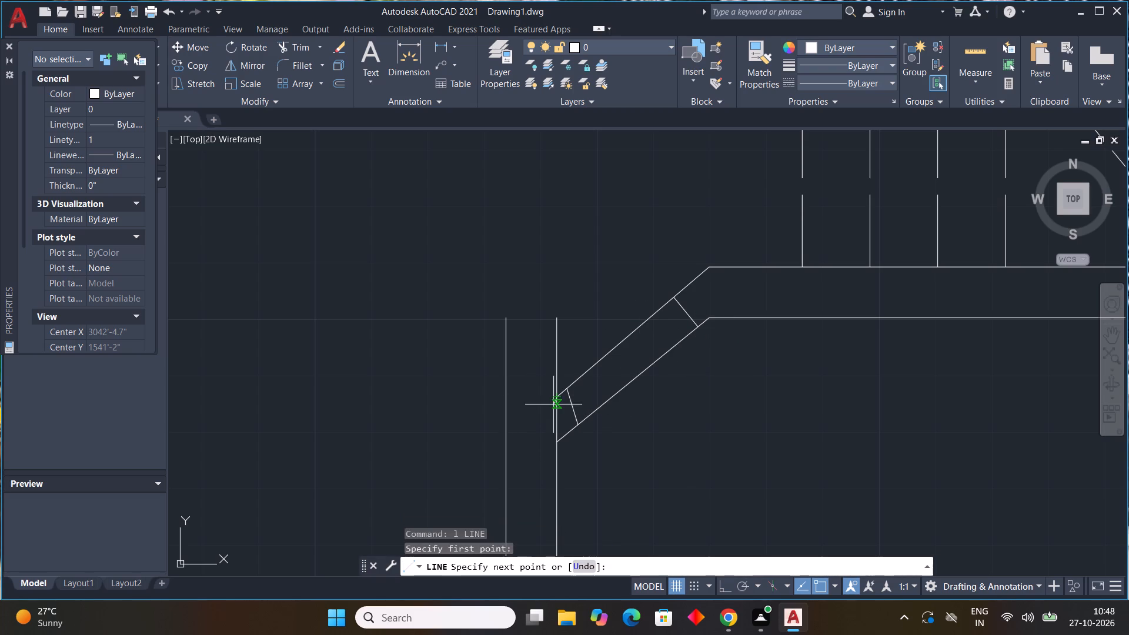
{"action": "left_click", "coordinate": [505, 433]}
{"action": "key", "text": "Escape"}
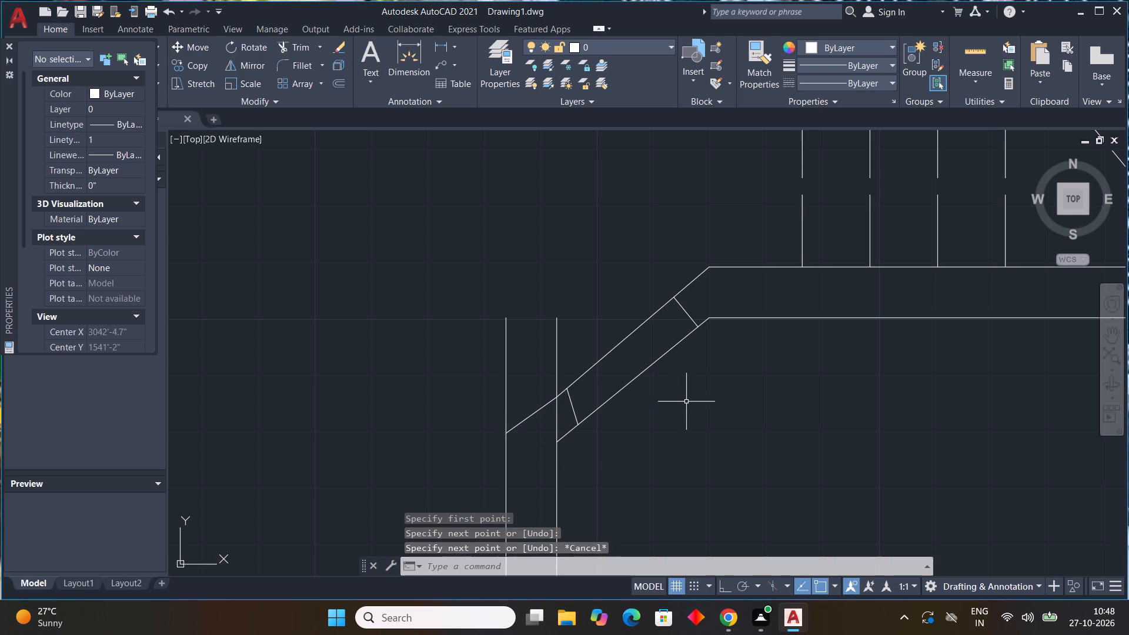
Trim the vertical wall's lines above the sloping end, the diagonal wall between its two cross lines, and the inner line inside the corner.
{"action": "key", "text": "t"}
{"action": "key", "text": "r"}
{"action": "key", "text": "space"}
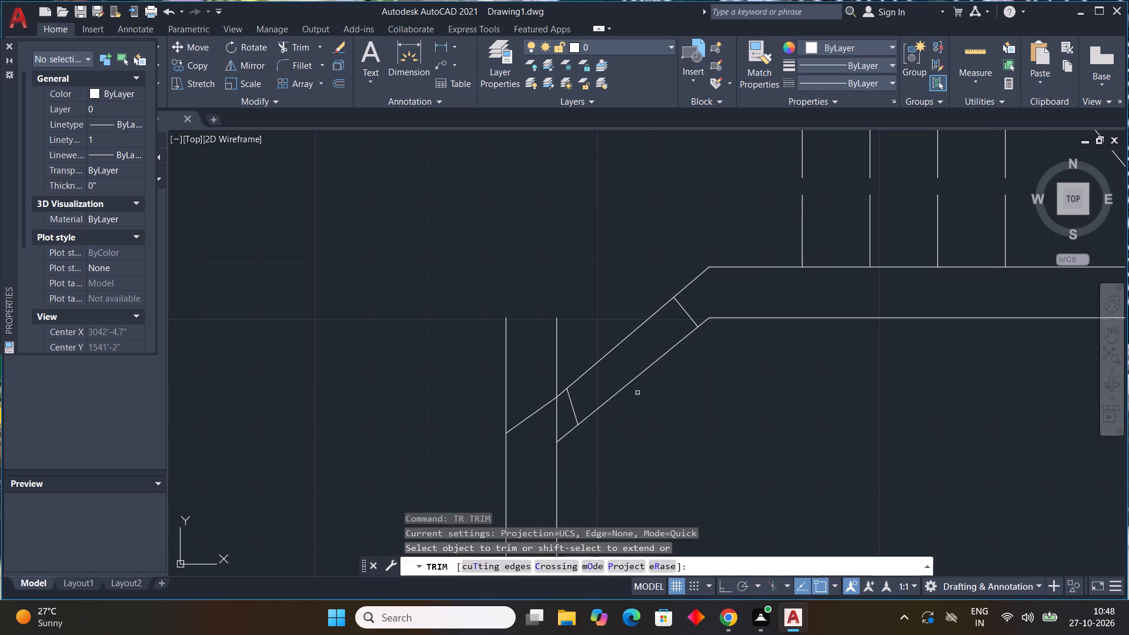
{"action": "left_click_drag", "start_coordinate": [572, 343], "coordinate": [491, 371]}
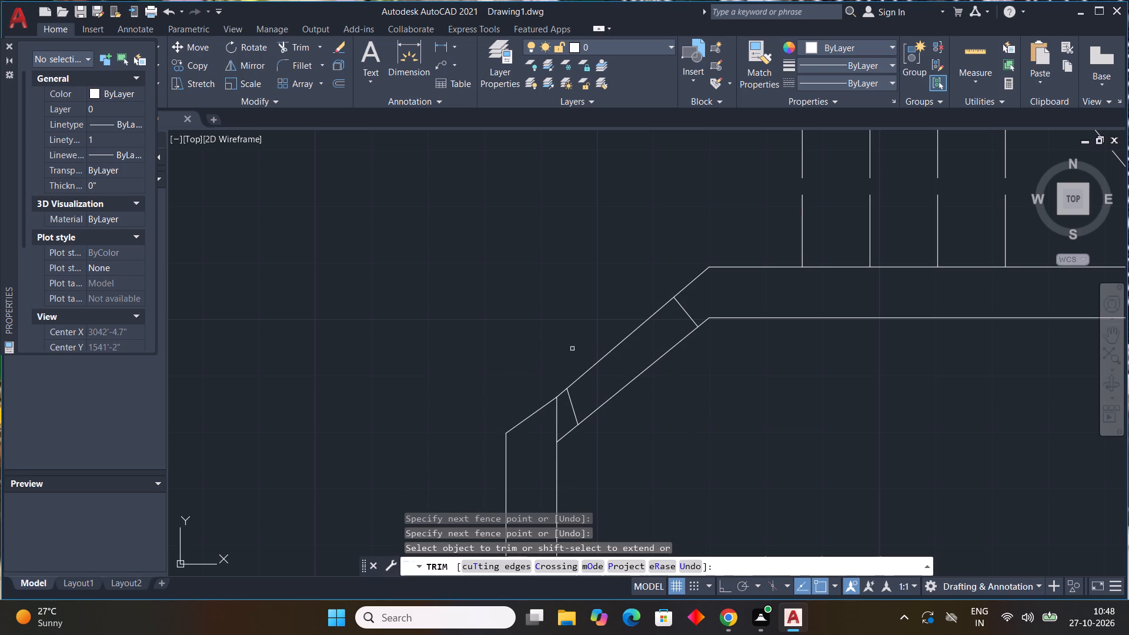
{"action": "left_click_drag", "start_coordinate": [577, 347], "coordinate": [618, 411]}
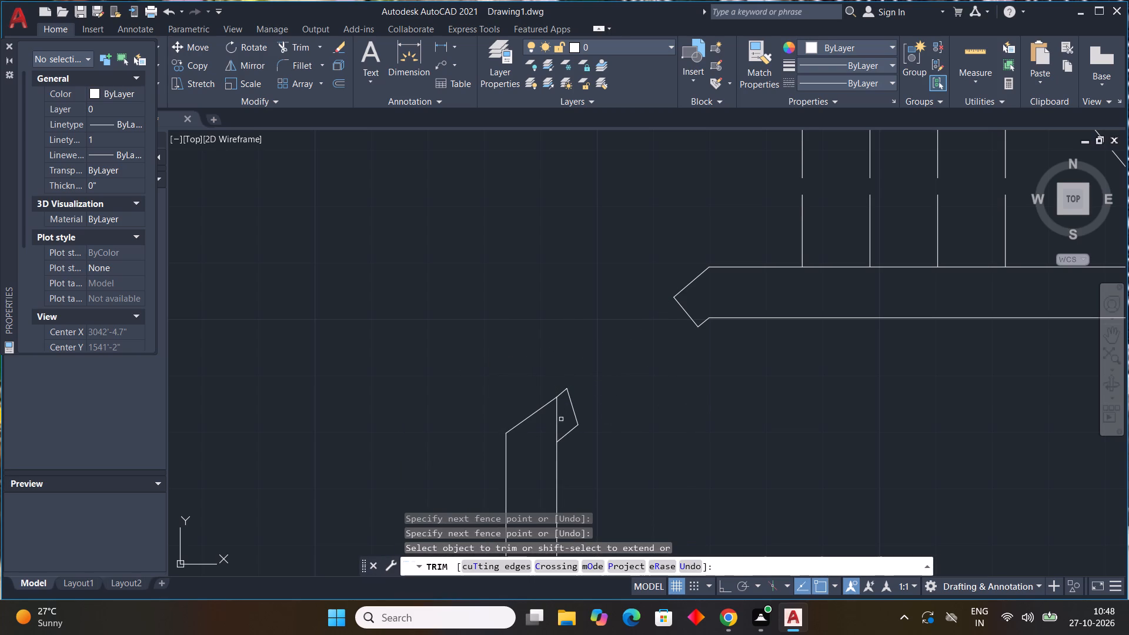
{"action": "left_click", "coordinate": [555, 421]}
{"action": "scroll", "coordinate": [577, 416], "scroll_direction": "down", "scroll_amount": 3}
{"action": "middle_click_drag", "start_coordinate": [634, 429], "coordinate": [654, 375]}
{"action": "key", "text": "Escape"}
{"action": "key", "text": "Escape"}
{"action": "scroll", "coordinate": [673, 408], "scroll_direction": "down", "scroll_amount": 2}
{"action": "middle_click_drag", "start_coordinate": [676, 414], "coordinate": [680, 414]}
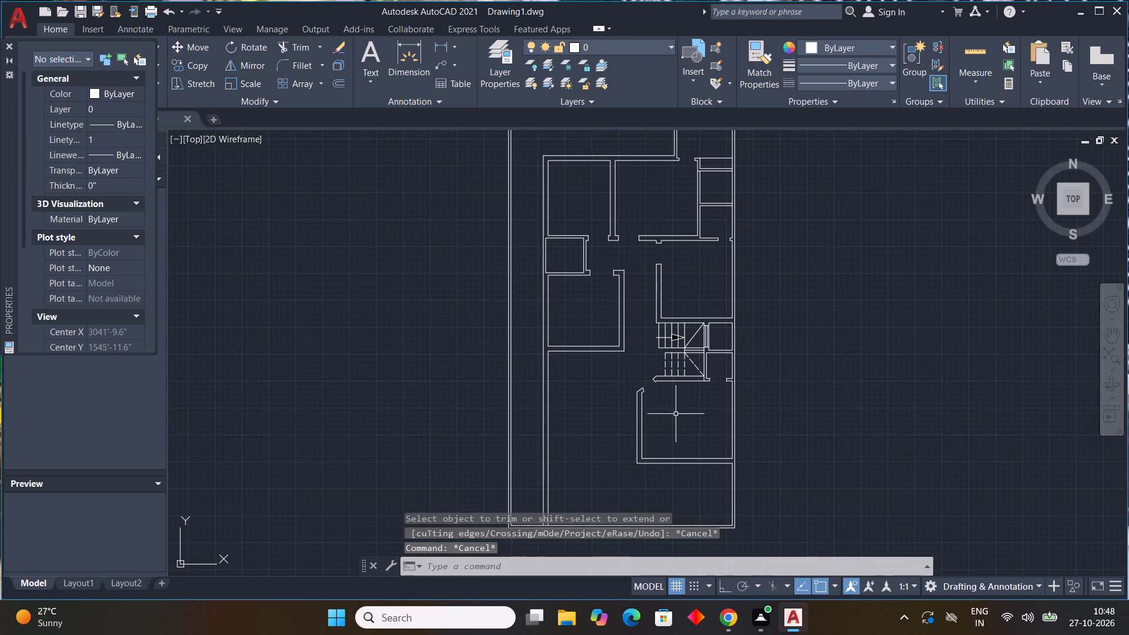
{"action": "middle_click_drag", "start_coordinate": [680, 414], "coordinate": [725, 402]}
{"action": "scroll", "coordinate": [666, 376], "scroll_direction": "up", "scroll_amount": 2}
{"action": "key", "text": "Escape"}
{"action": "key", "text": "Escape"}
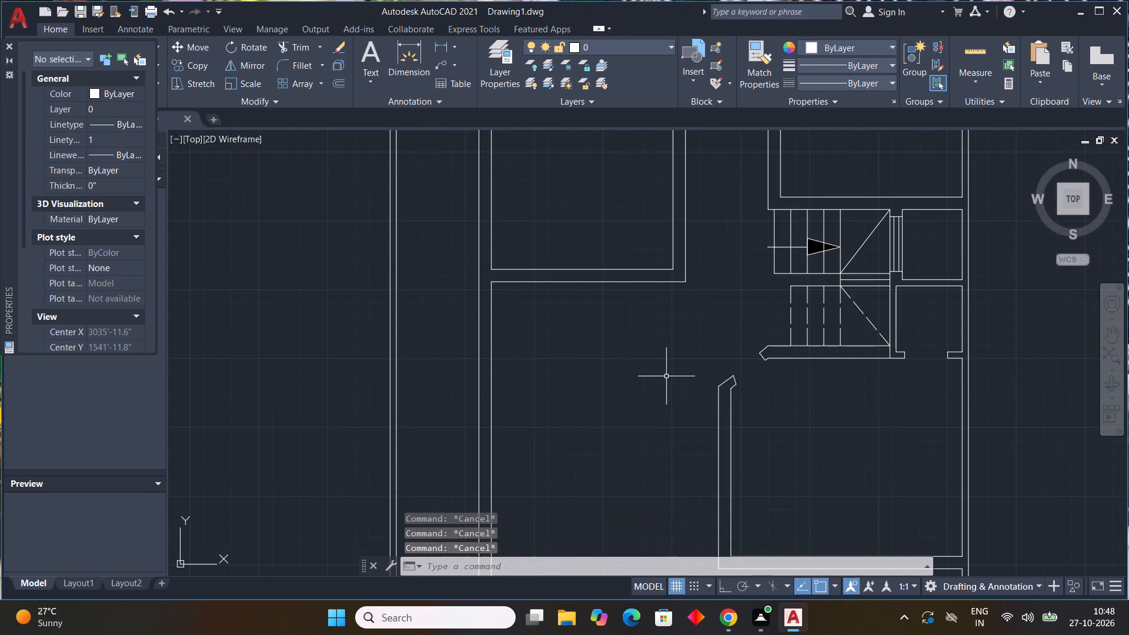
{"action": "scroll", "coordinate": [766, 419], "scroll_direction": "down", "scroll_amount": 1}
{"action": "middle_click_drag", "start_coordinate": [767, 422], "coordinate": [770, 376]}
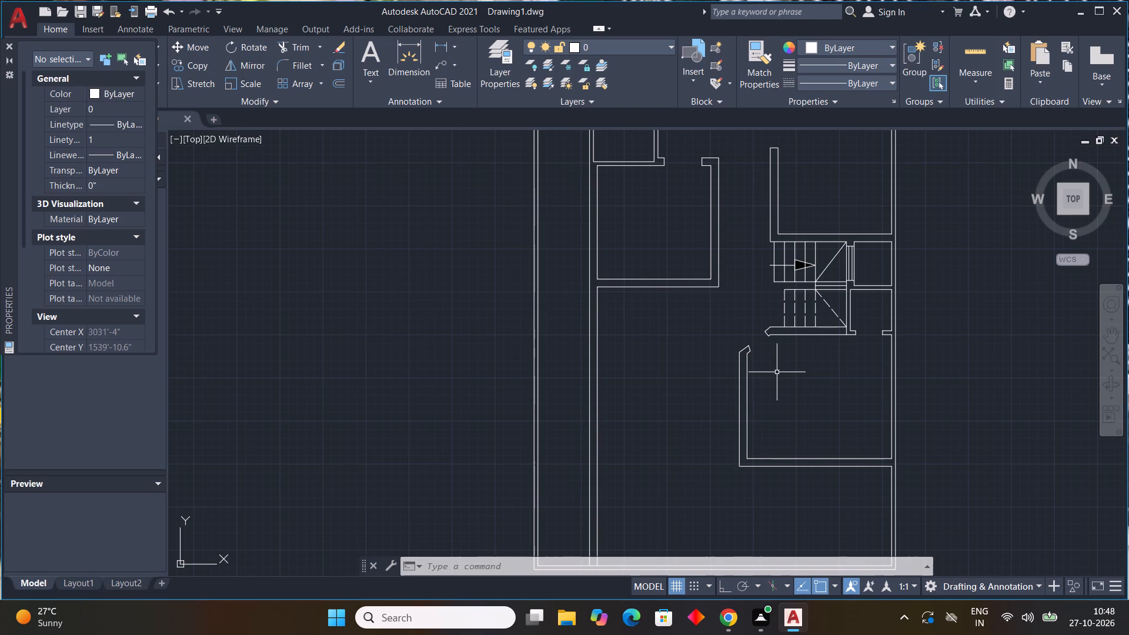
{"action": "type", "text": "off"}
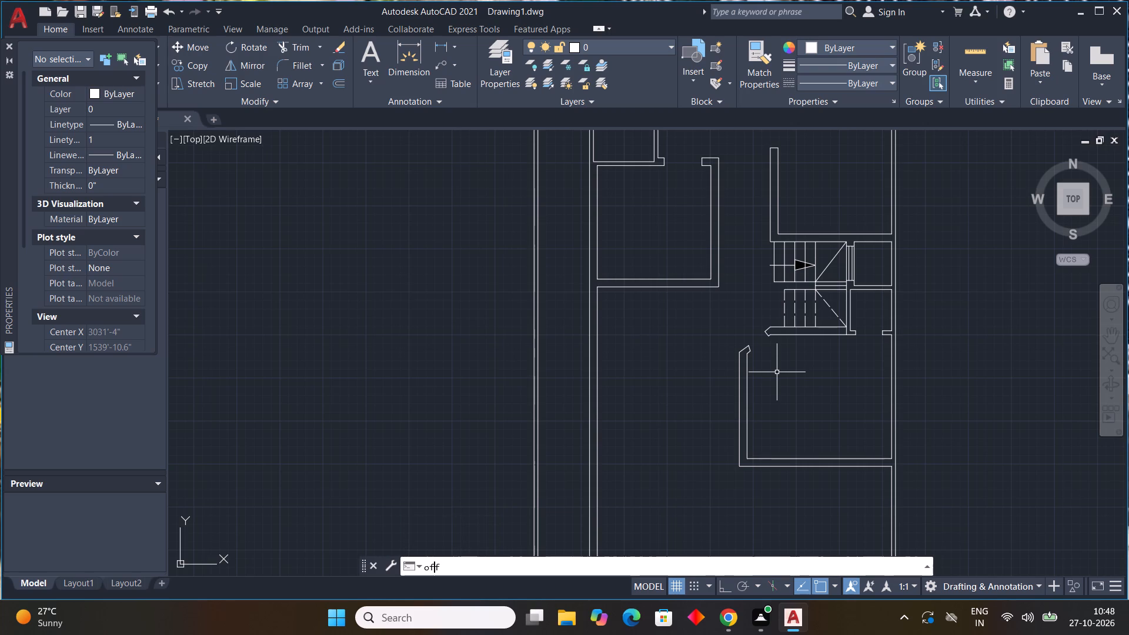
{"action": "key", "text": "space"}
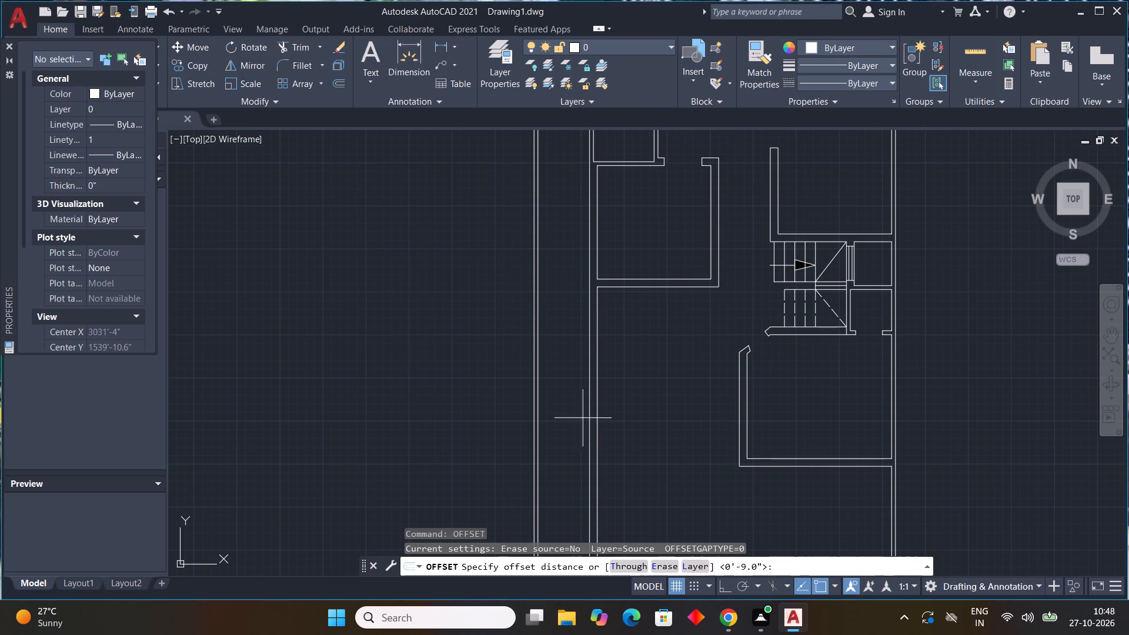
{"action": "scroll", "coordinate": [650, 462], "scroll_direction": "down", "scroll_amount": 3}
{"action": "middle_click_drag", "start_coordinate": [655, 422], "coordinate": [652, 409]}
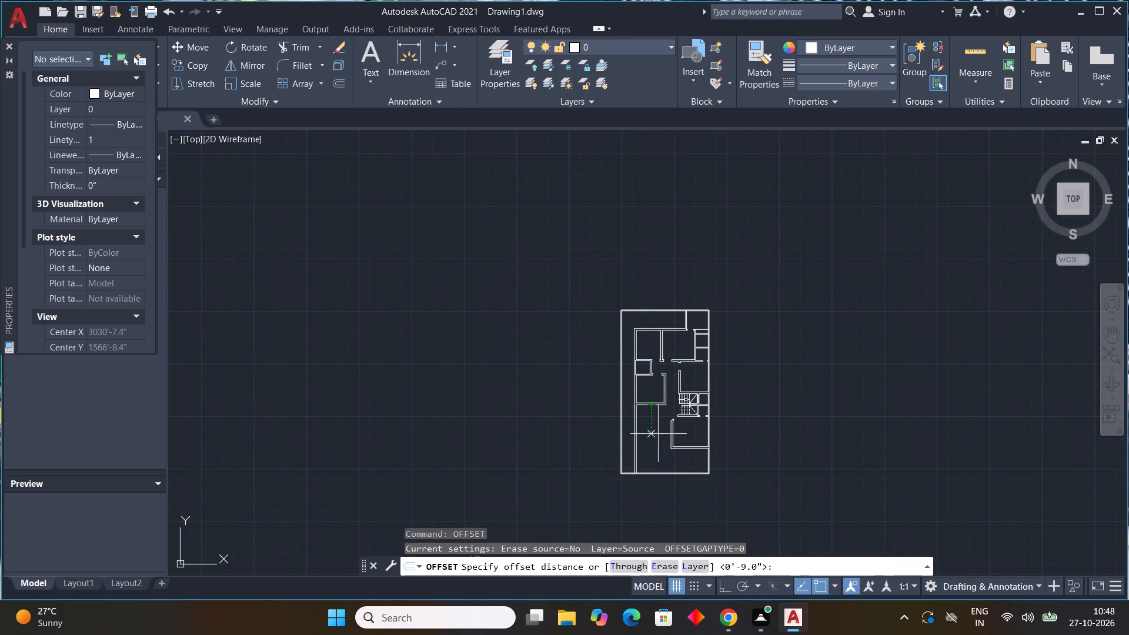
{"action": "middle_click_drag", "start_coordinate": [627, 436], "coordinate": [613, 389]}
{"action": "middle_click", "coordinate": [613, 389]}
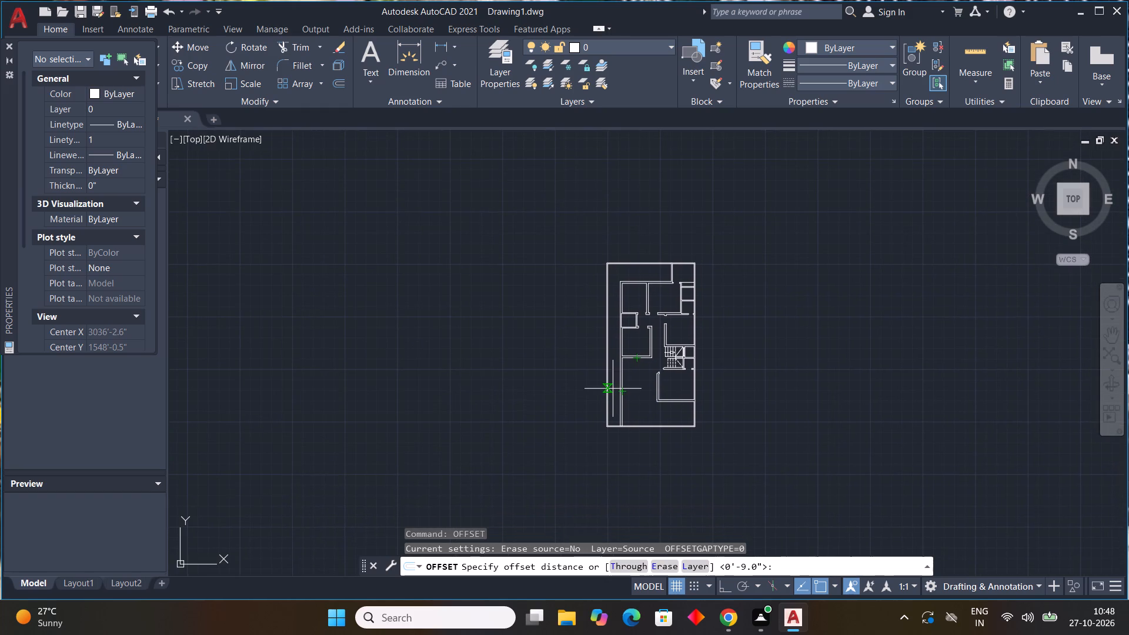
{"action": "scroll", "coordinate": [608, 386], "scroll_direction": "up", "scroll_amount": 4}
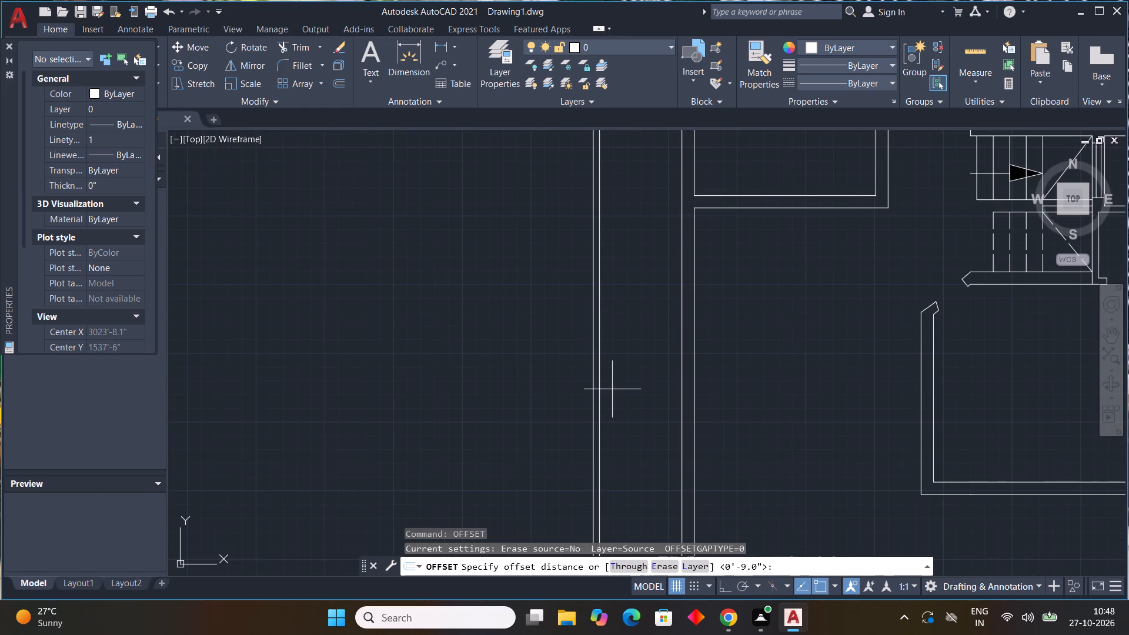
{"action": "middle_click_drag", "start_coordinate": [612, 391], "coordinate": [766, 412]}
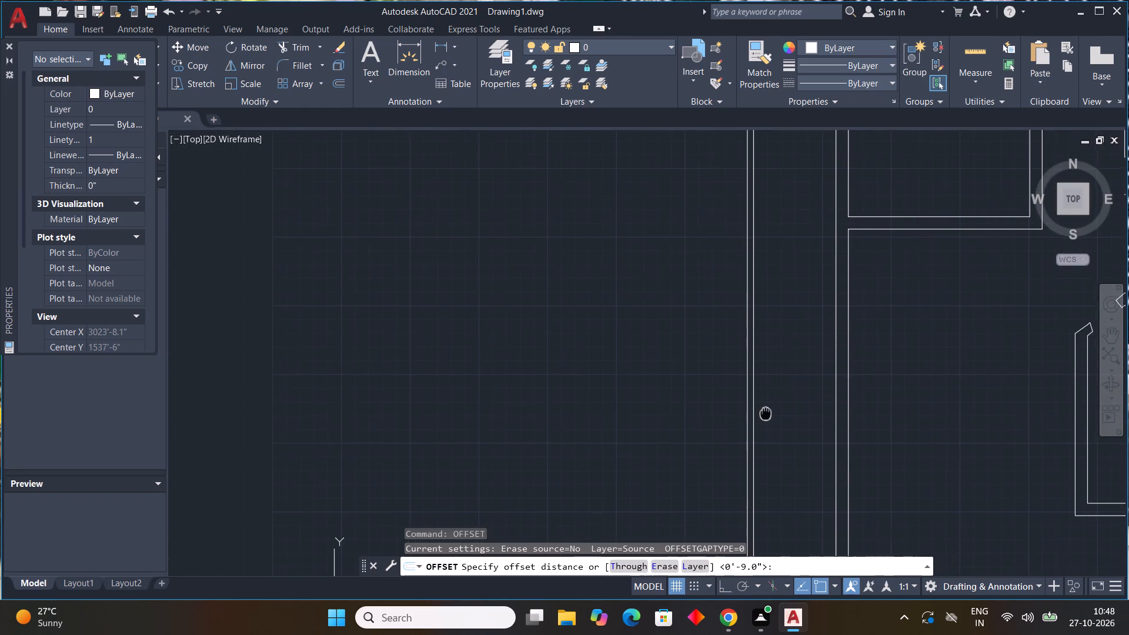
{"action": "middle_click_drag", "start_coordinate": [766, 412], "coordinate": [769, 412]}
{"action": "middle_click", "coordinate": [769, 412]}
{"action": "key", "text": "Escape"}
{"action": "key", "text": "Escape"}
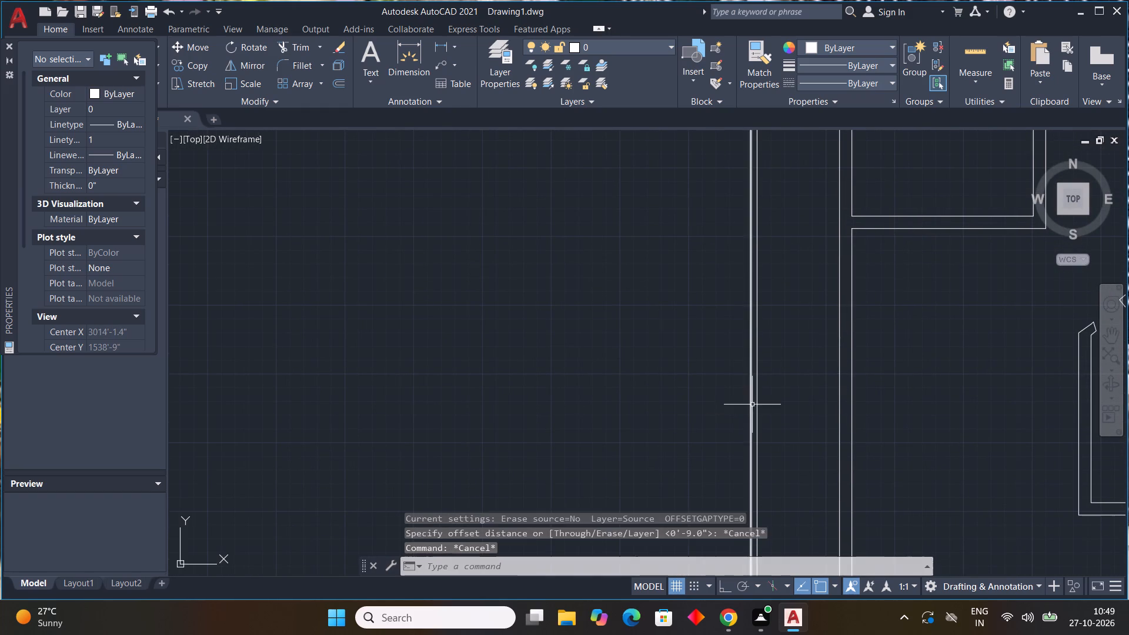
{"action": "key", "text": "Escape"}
Offset the outer bottom line of the room left of the staircase 12'0" downward.
{"action": "middle_click_drag", "start_coordinate": [839, 388], "coordinate": [647, 427]}
{"action": "scroll", "coordinate": [647, 427], "scroll_direction": "down", "scroll_amount": 1}
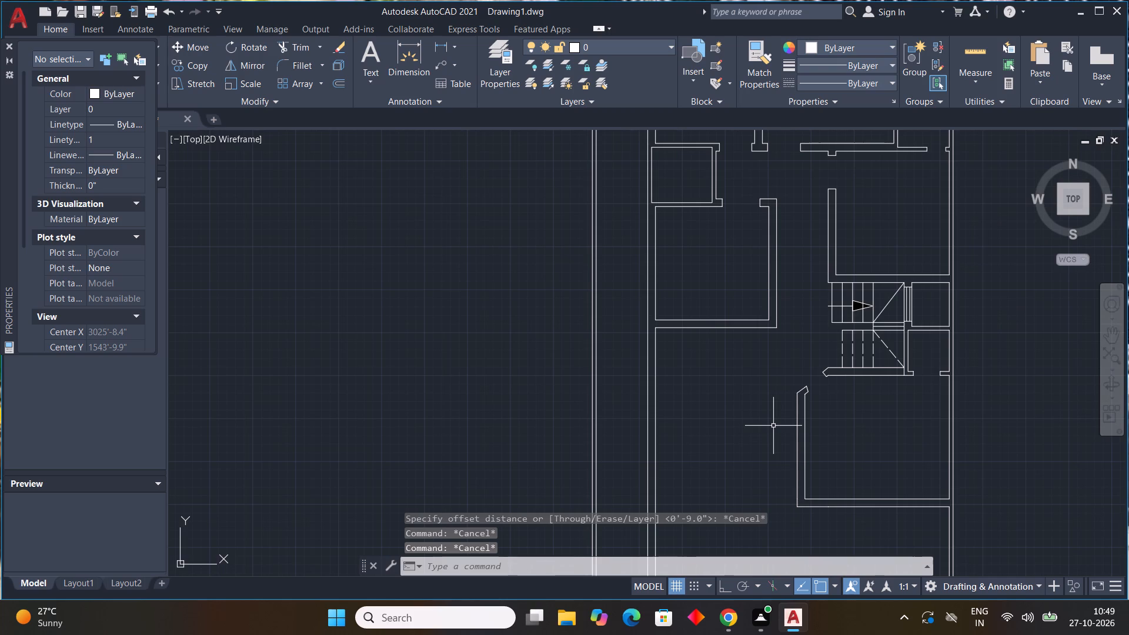
{"action": "type", "text": "off"}
{"action": "key", "text": "space"}
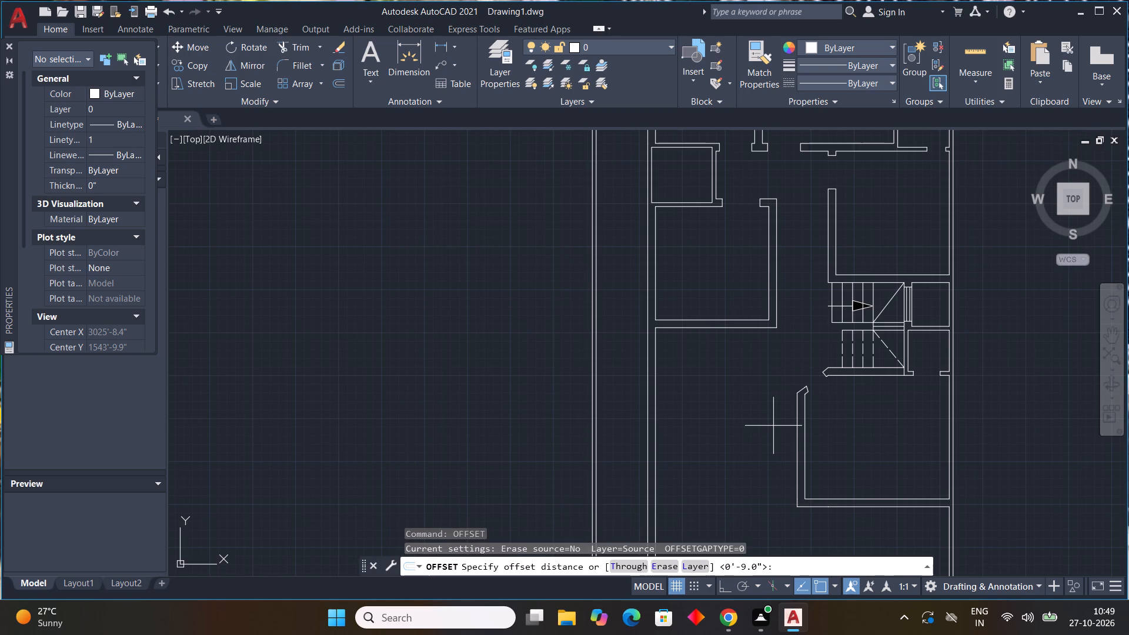
{"action": "type", "text": "12'0\""}
{"action": "key", "text": "Return"}
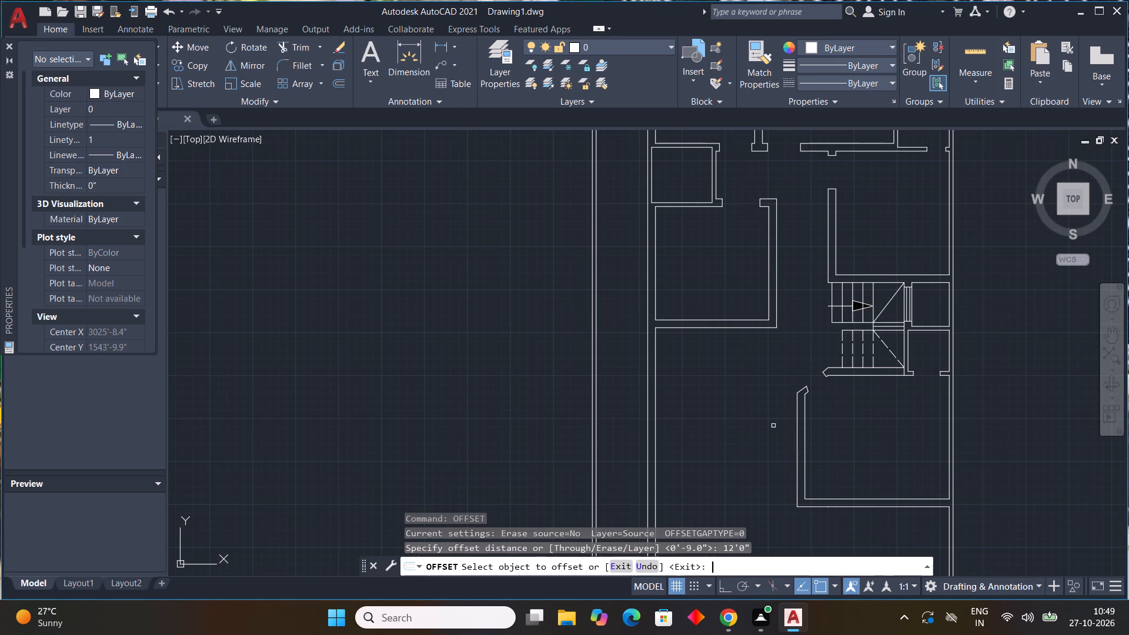
{"action": "left_click", "coordinate": [702, 328]}
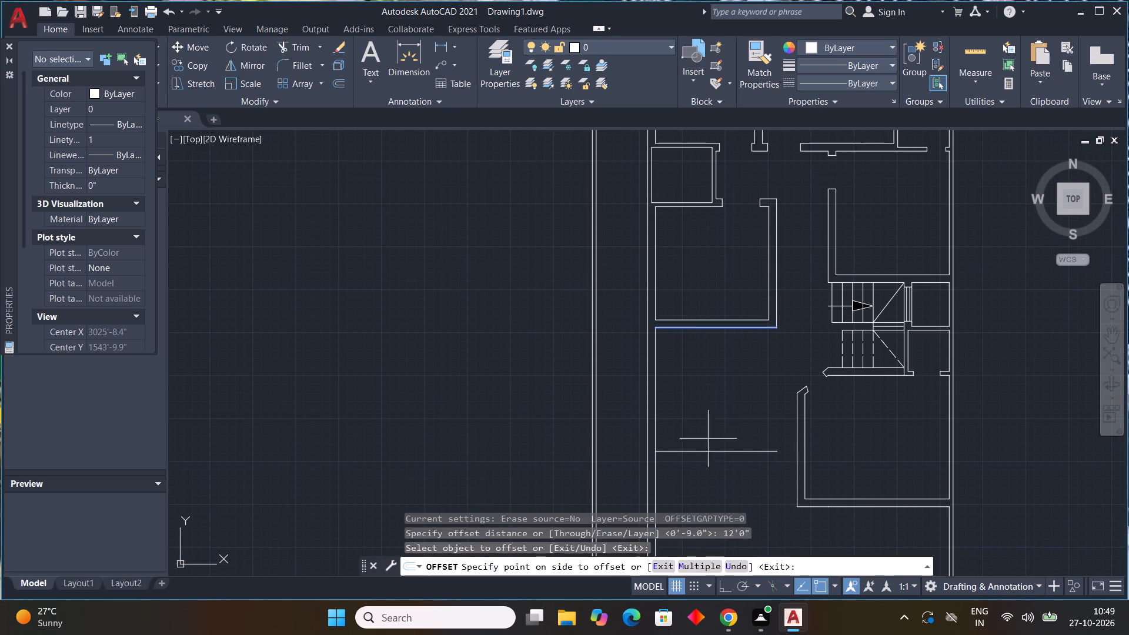
{"action": "left_click", "coordinate": [709, 440]}
{"action": "key", "text": "Escape"}
Offset the new horizontal line 9" downward to form the wall thickness.
{"action": "key", "text": "space"}
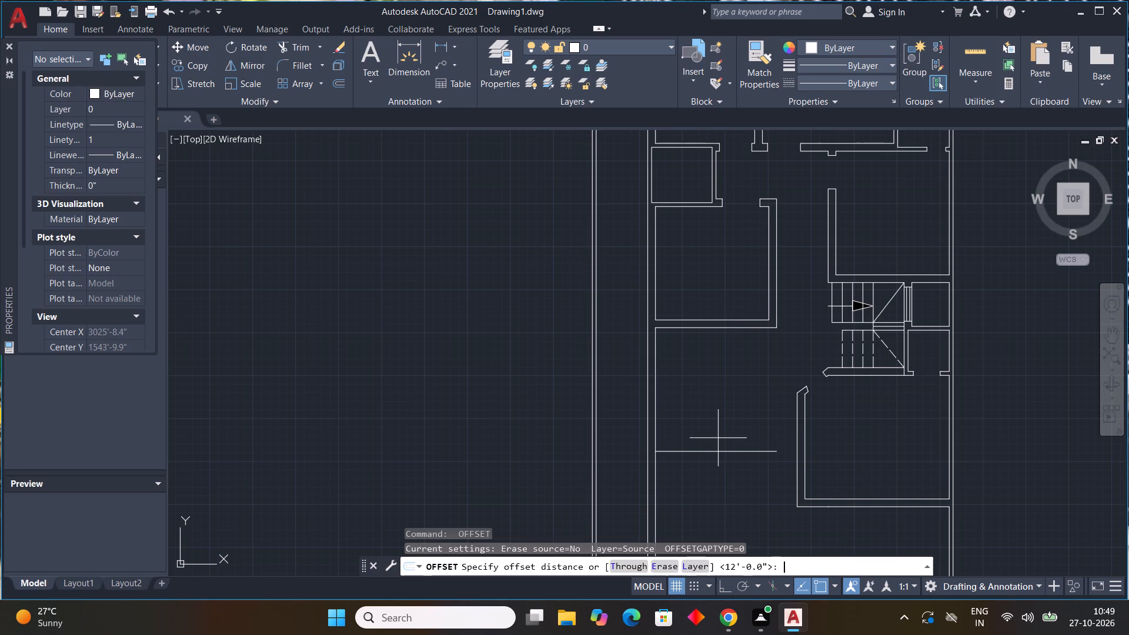
{"action": "type", "text": "9\""}
{"action": "key", "text": "Return"}
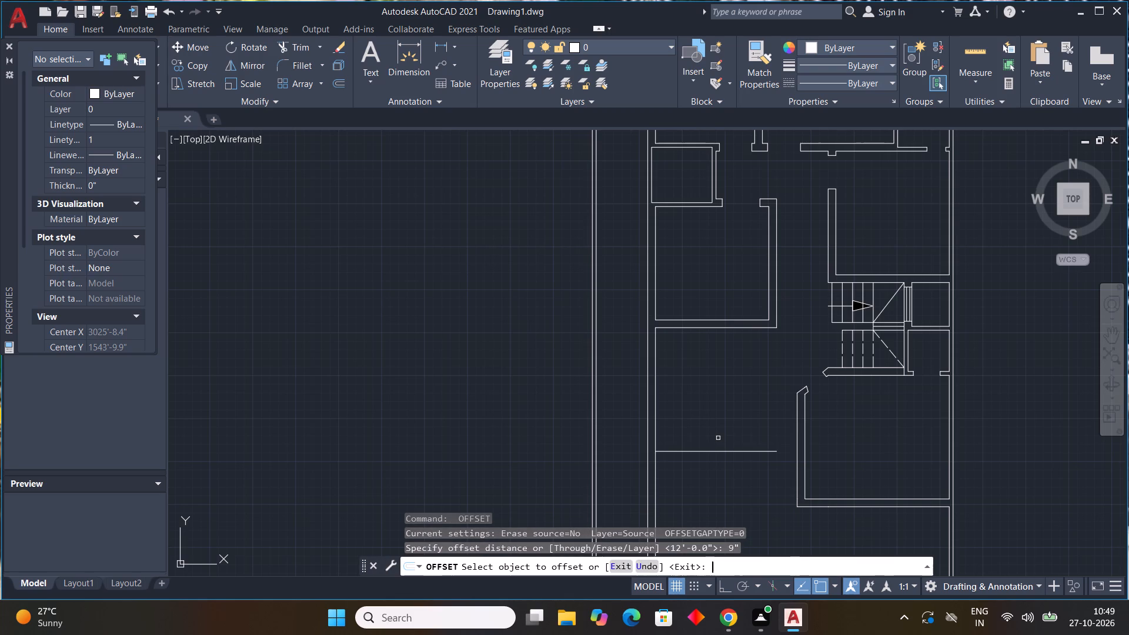
{"action": "left_click_drag", "start_coordinate": [684, 453], "coordinate": [692, 490]}
{"action": "left_click", "coordinate": [692, 501]}
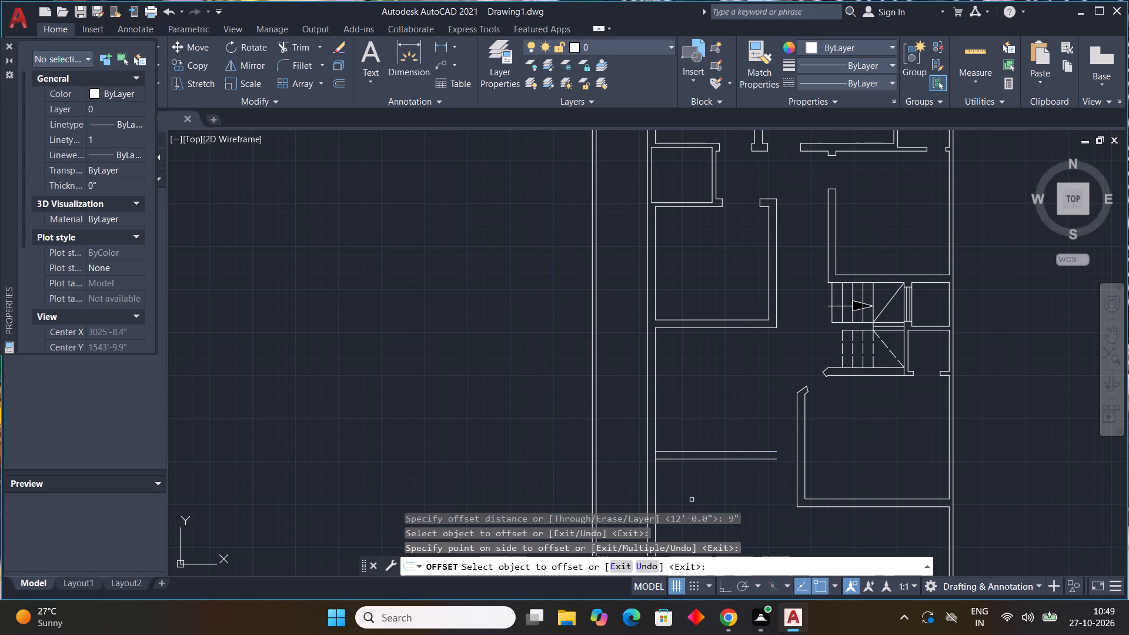
{"action": "key", "text": "Escape"}
{"action": "key", "text": "Escape"}
{"action": "key", "text": "Escape"}
{"action": "key", "text": "Escape"}
{"action": "key", "text": "Escape"}
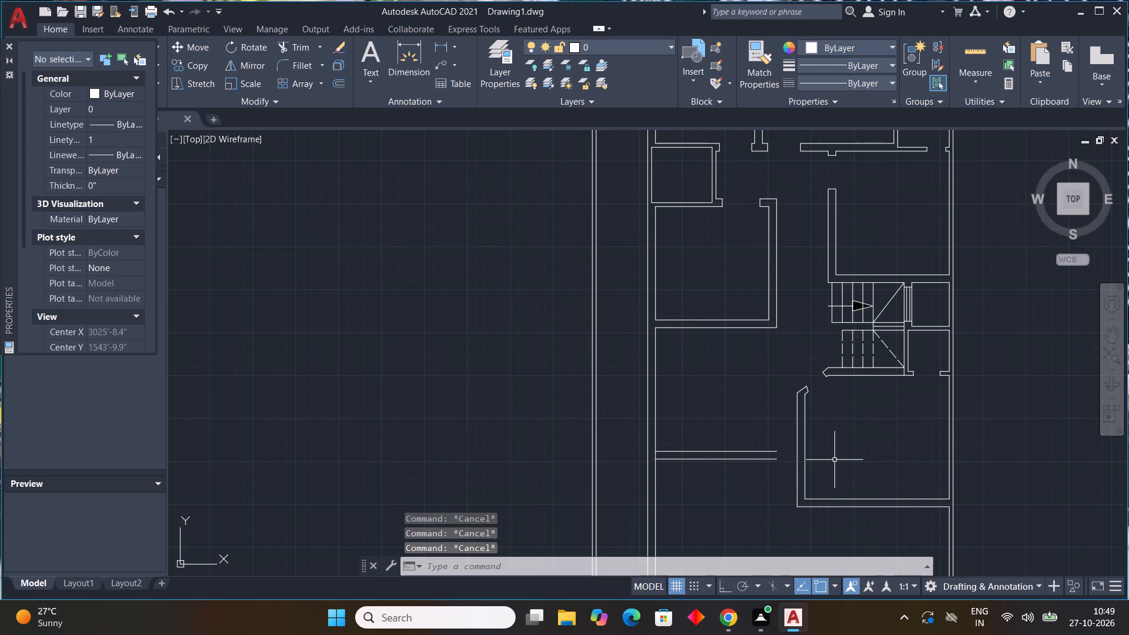
Extend both lines of the new horizontal wall to the outer line of the vertical wall beside the lower room.
{"action": "type", "text": "ex"}
{"action": "key", "text": "space"}
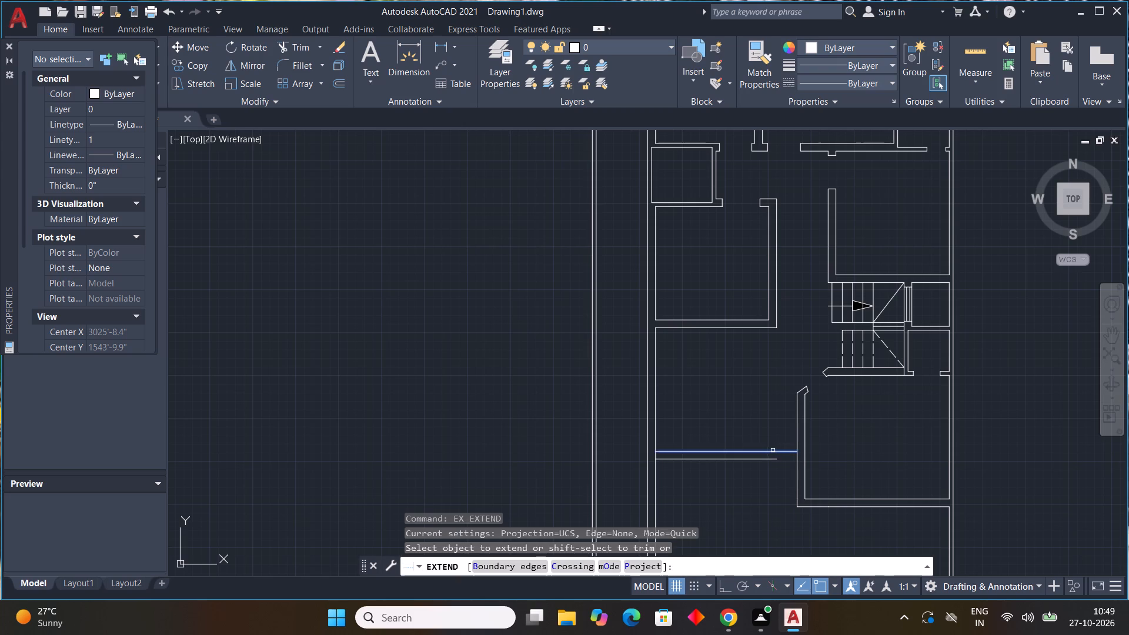
{"action": "left_click", "coordinate": [773, 450]}
{"action": "left_click", "coordinate": [769, 459]}
{"action": "key", "text": "Escape"}
{"action": "key", "text": "Escape"}
{"action": "key", "text": "Escape"}
{"action": "key", "text": "Escape"}
{"action": "key", "text": "Escape"}
{"action": "key", "text": "Escape"}
{"action": "key", "text": "Escape"}
{"action": "key", "text": "Escape"}
{"action": "key", "text": "Escape"}
{"action": "key", "text": "Escape"}
{"action": "key", "text": "Escape"}
{"action": "key", "text": "Escape"}
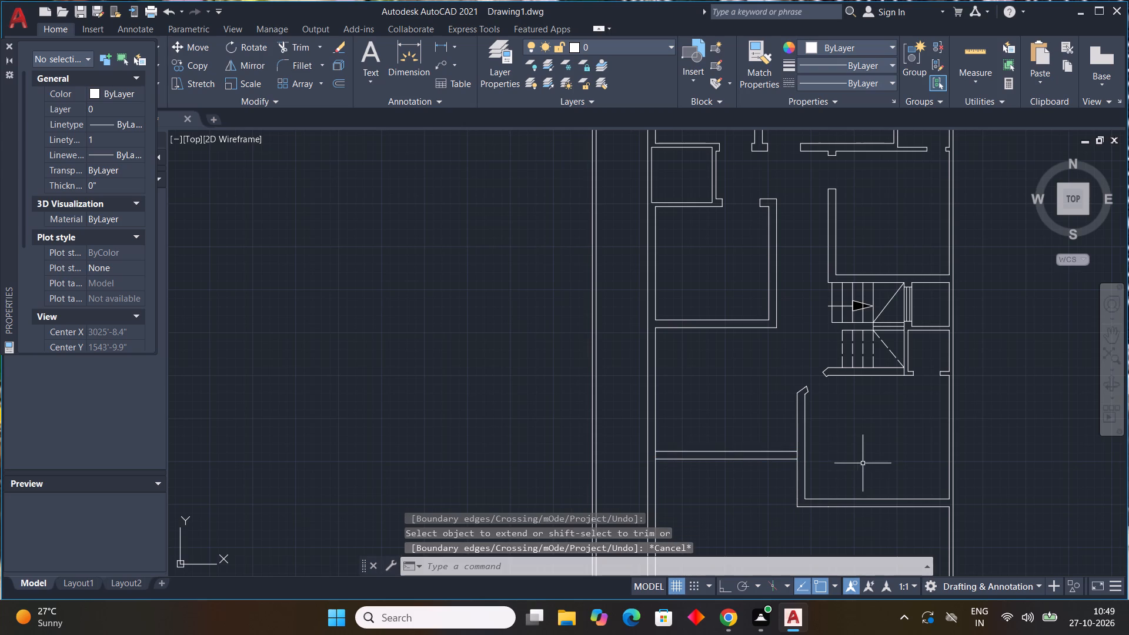
Draw two short vertical lines across the new horizontal wall near the vertical wall, marking the sides of an opening.
{"action": "key", "text": "l"}
{"action": "key", "text": "space"}
{"action": "scroll", "coordinate": [776, 459], "scroll_direction": "up", "scroll_amount": 1}
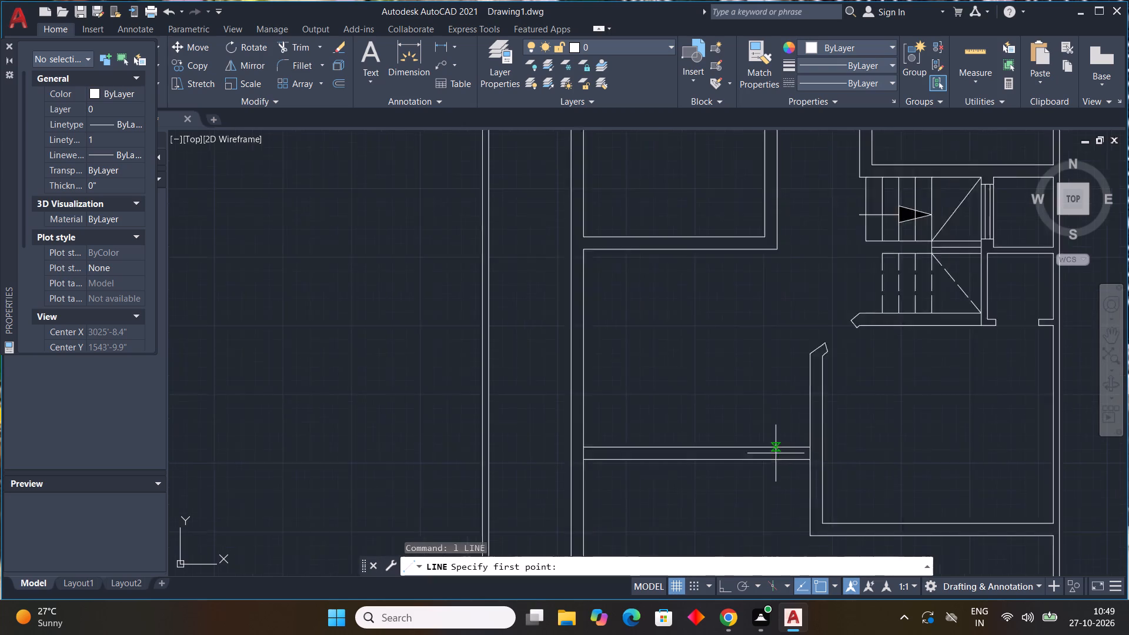
{"action": "scroll", "coordinate": [776, 453], "scroll_direction": "up", "scroll_amount": 1}
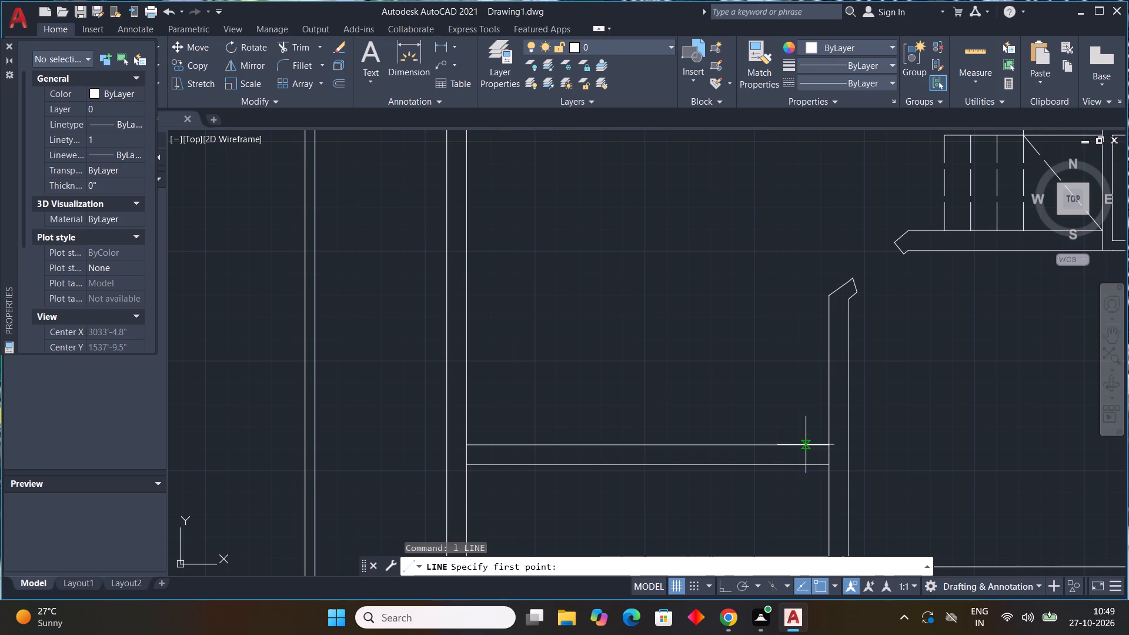
{"action": "left_click", "coordinate": [806, 446]}
{"action": "left_click", "coordinate": [806, 469]}
{"action": "key", "text": "Escape"}
{"action": "key", "text": "space"}
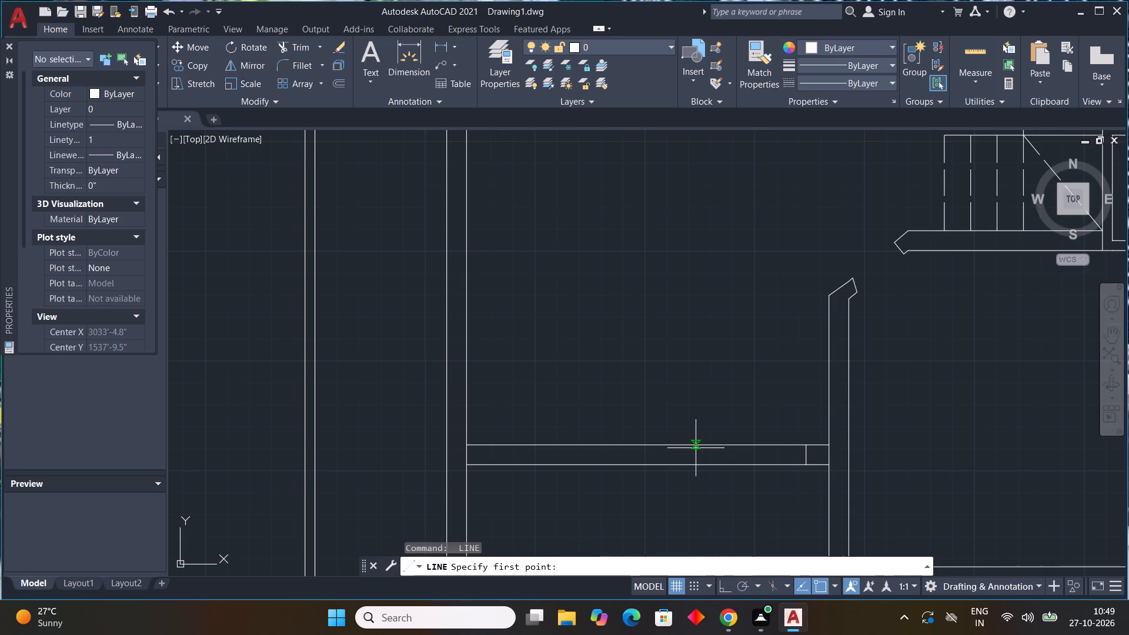
{"action": "left_click", "coordinate": [696, 445]}
{"action": "left_click", "coordinate": [694, 466]}
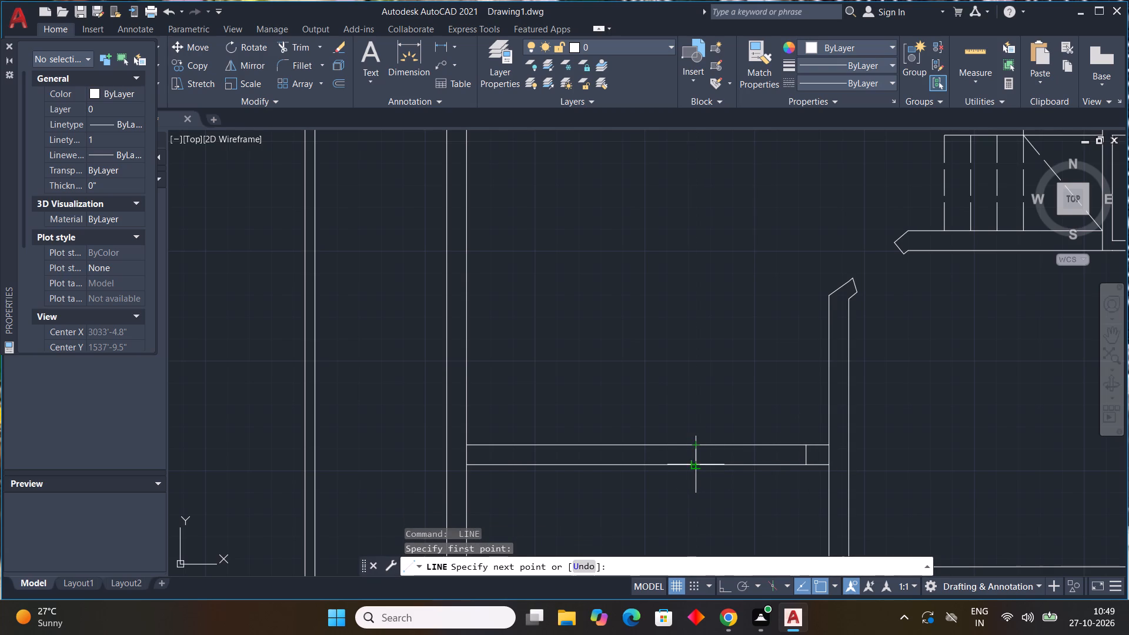
Trim the two lines of the new horizontal wall between the short vertical marks to open the gap.
{"action": "key", "text": "Escape"}
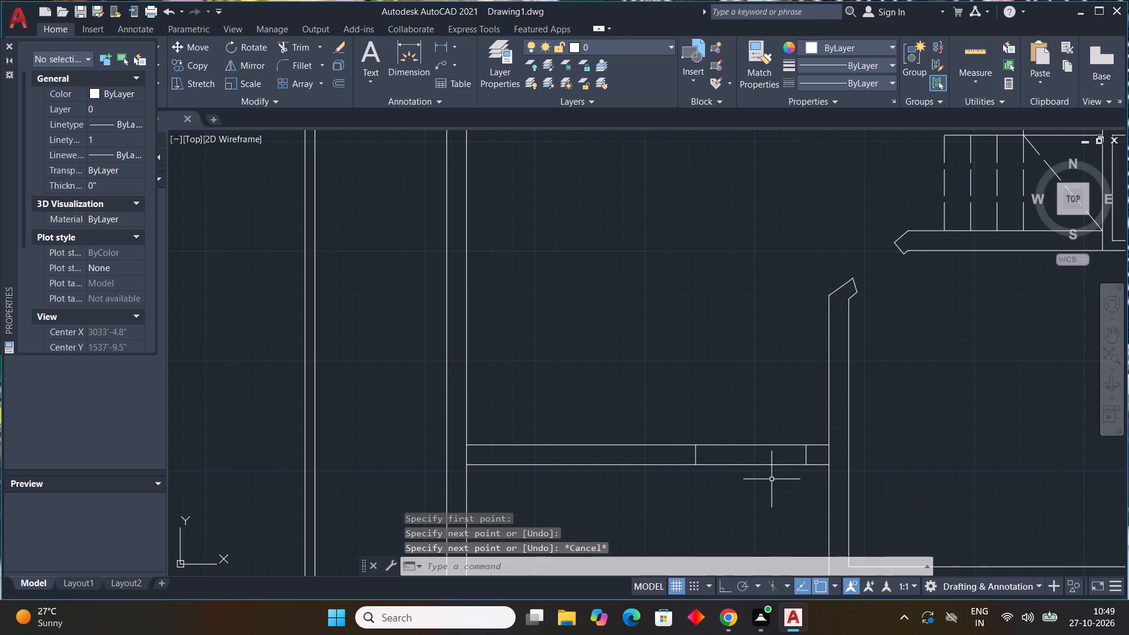
{"action": "scroll", "coordinate": [763, 482], "scroll_direction": "down", "scroll_amount": 3}
{"action": "middle_click_drag", "start_coordinate": [750, 504], "coordinate": [716, 446]}
{"action": "type", "text": "tr"}
{"action": "key", "text": "space"}
{"action": "left_click_drag", "start_coordinate": [727, 406], "coordinate": [728, 444]}
{"action": "scroll", "coordinate": [747, 423], "scroll_direction": "up", "scroll_amount": 2}
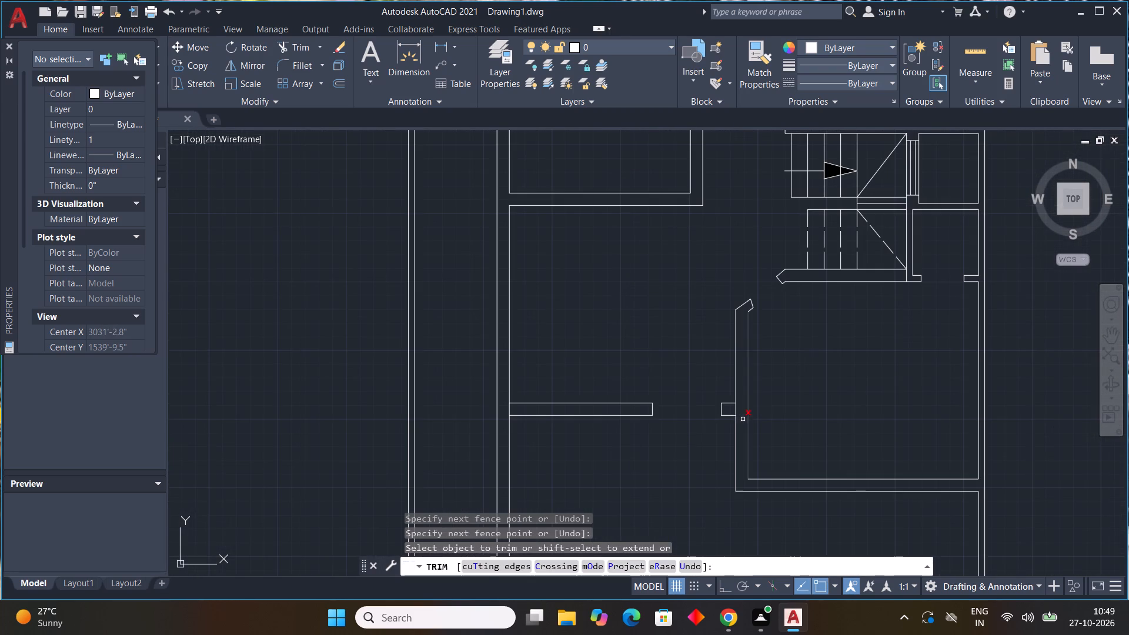
Trim the vertical wall lines crossing both ends of the new horizontal wall so the wall junctions are open.
{"action": "left_click", "coordinate": [736, 410]}
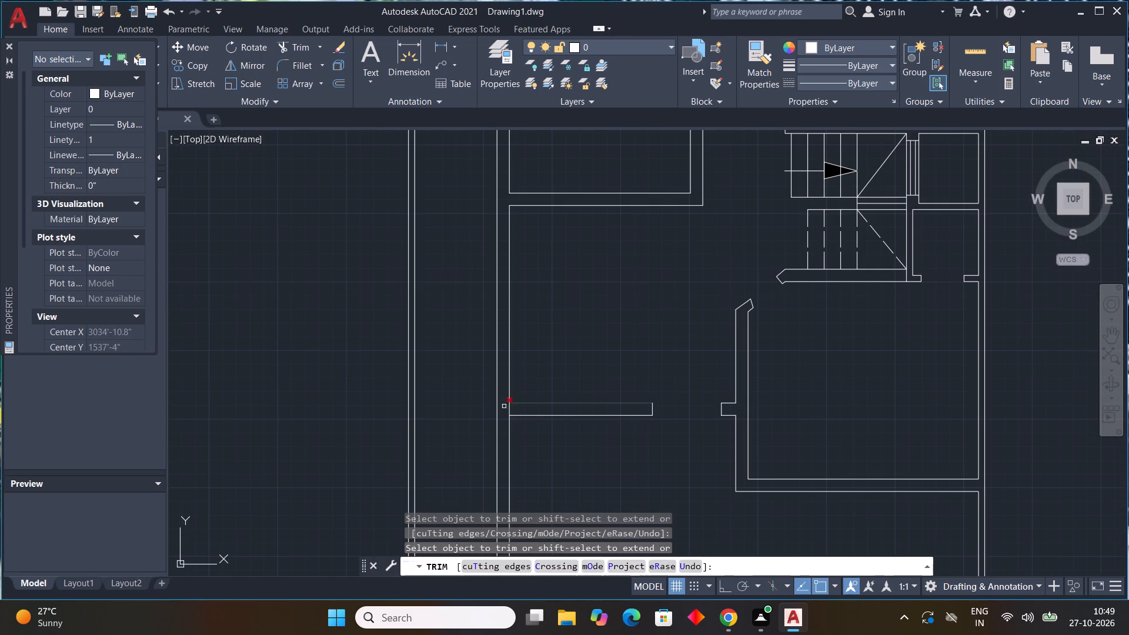
{"action": "left_click", "coordinate": [508, 409]}
{"action": "scroll", "coordinate": [626, 505], "scroll_direction": "down", "scroll_amount": 3}
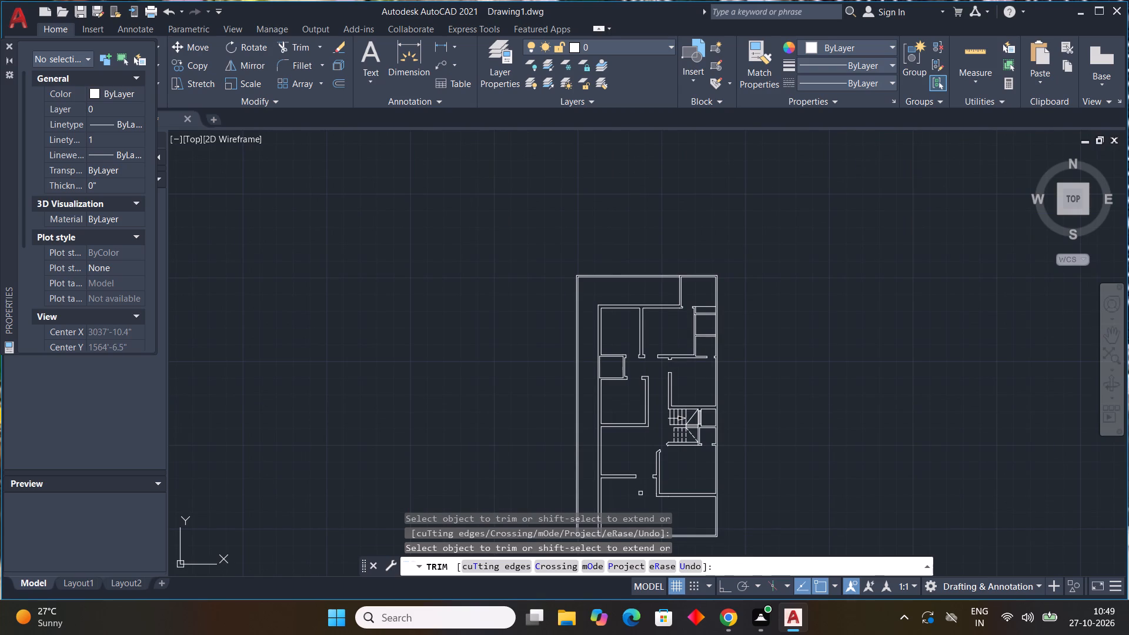
{"action": "middle_click_drag", "start_coordinate": [640, 493], "coordinate": [637, 400]}
{"action": "middle_click", "coordinate": [633, 390]}
{"action": "key", "text": "Escape"}
{"action": "key", "text": "Escape"}
{"action": "key", "text": "Escape"}
{"action": "key", "text": "Escape"}
{"action": "key", "text": "Escape"}
{"action": "key", "text": "Escape"}
{"action": "key", "text": "Escape"}
{"action": "key", "text": "Escape"}
{"action": "key", "text": "Escape"}
{"action": "key", "text": "Escape"}
{"action": "key", "text": "Escape"}
{"action": "key", "text": "Escape"}
{"action": "key", "text": "Escape"}
{"action": "key", "text": "Escape"}
{"action": "key", "text": "Escape"}
{"action": "key", "text": "Escape"}
{"action": "key", "text": "Escape"}
{"action": "key", "text": "Escape"}
{"action": "key", "text": "Escape"}
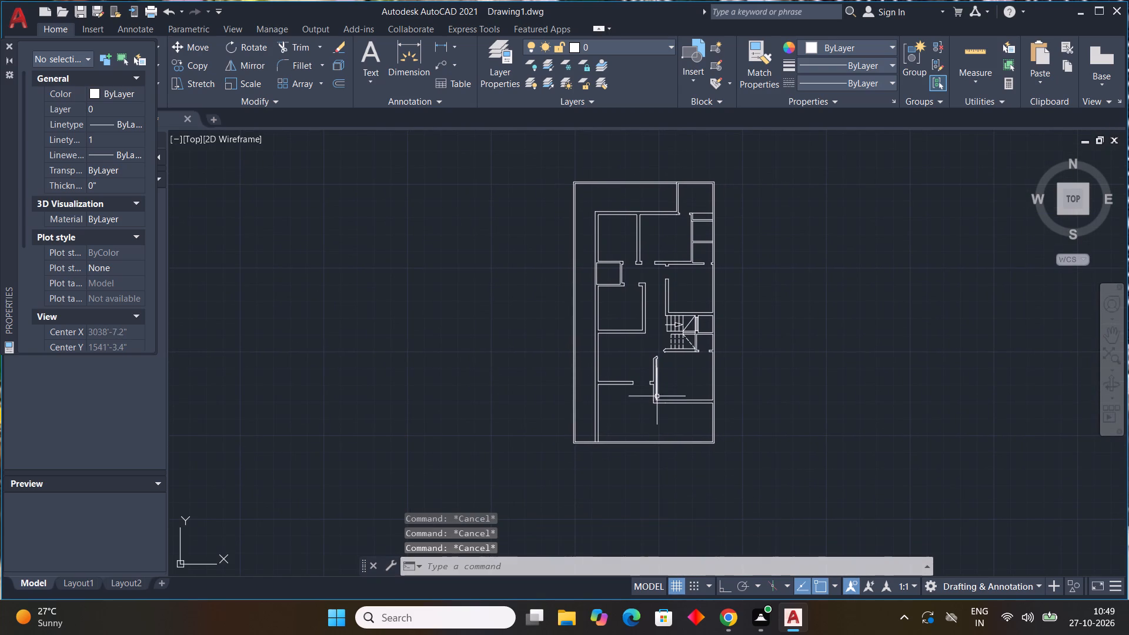
{"action": "middle_click_drag", "start_coordinate": [679, 426], "coordinate": [719, 437]}
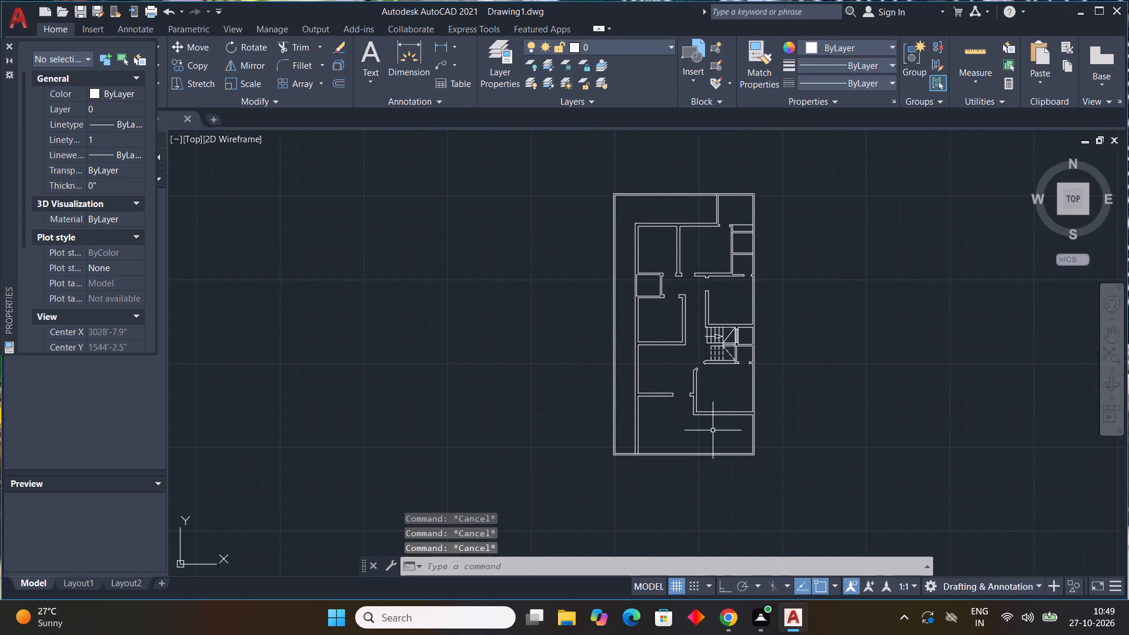
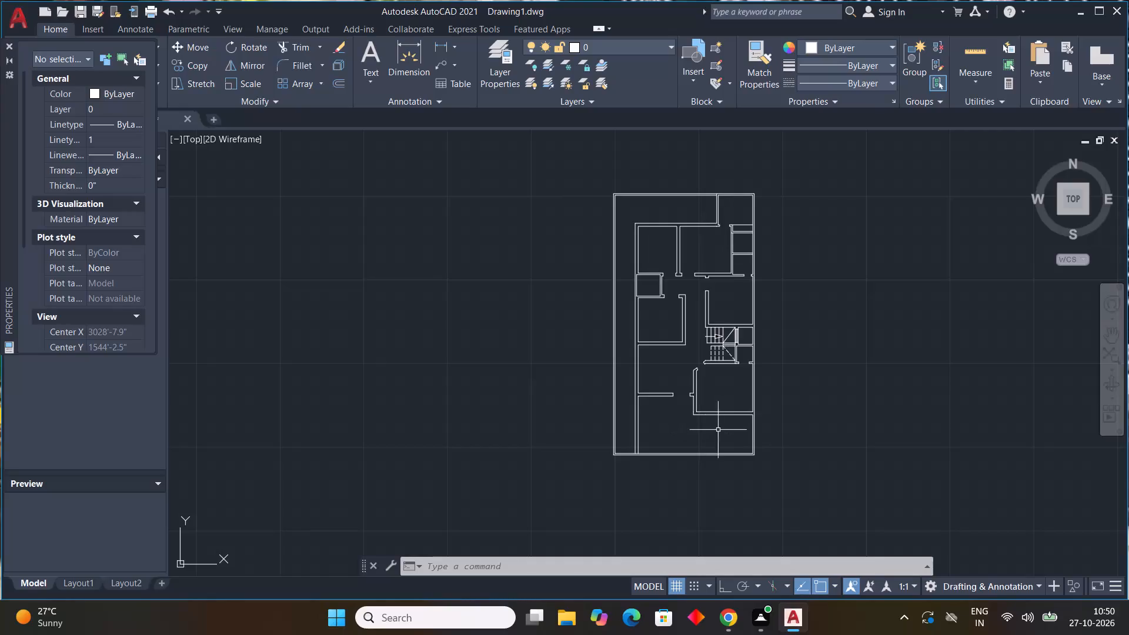
Examine the walls and openings around the staircase and the lower rooms of the plan.
{"action": "scroll", "coordinate": [765, 396], "scroll_direction": "up", "scroll_amount": 1}
{"action": "middle_click_drag", "start_coordinate": [765, 395], "coordinate": [706, 397]}
{"action": "scroll", "coordinate": [574, 364], "scroll_direction": "up", "scroll_amount": 2}
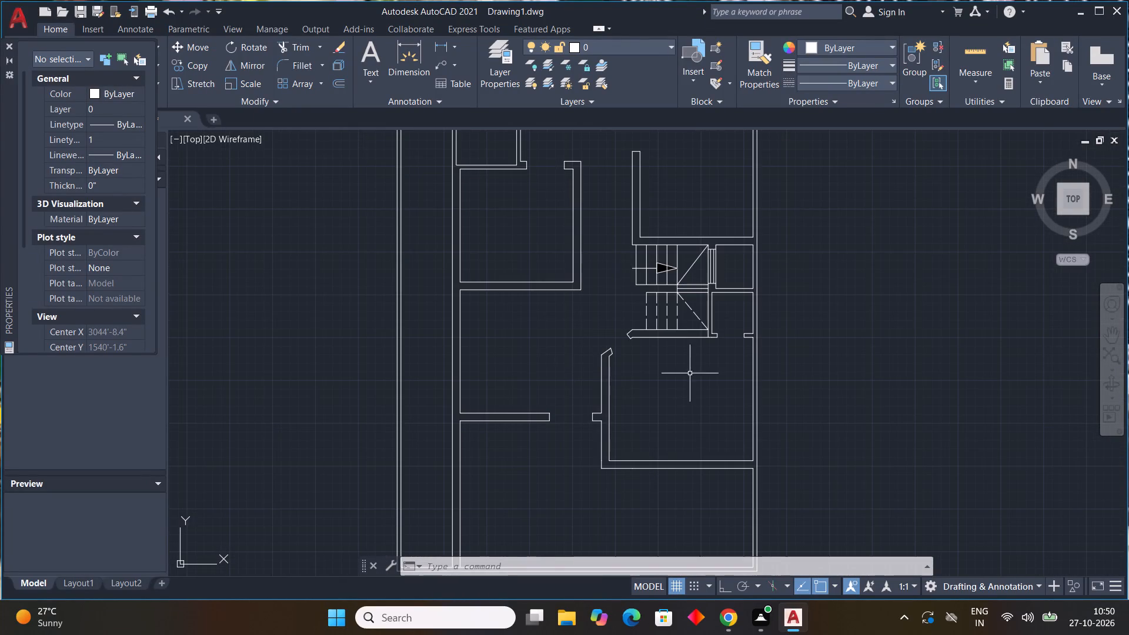
{"action": "scroll", "coordinate": [623, 353], "scroll_direction": "up", "scroll_amount": 5}
{"action": "scroll", "coordinate": [606, 350], "scroll_direction": "down", "scroll_amount": 3}
{"action": "middle_click_drag", "start_coordinate": [606, 352], "coordinate": [656, 369]}
{"action": "scroll", "coordinate": [663, 366], "scroll_direction": "down", "scroll_amount": 2}
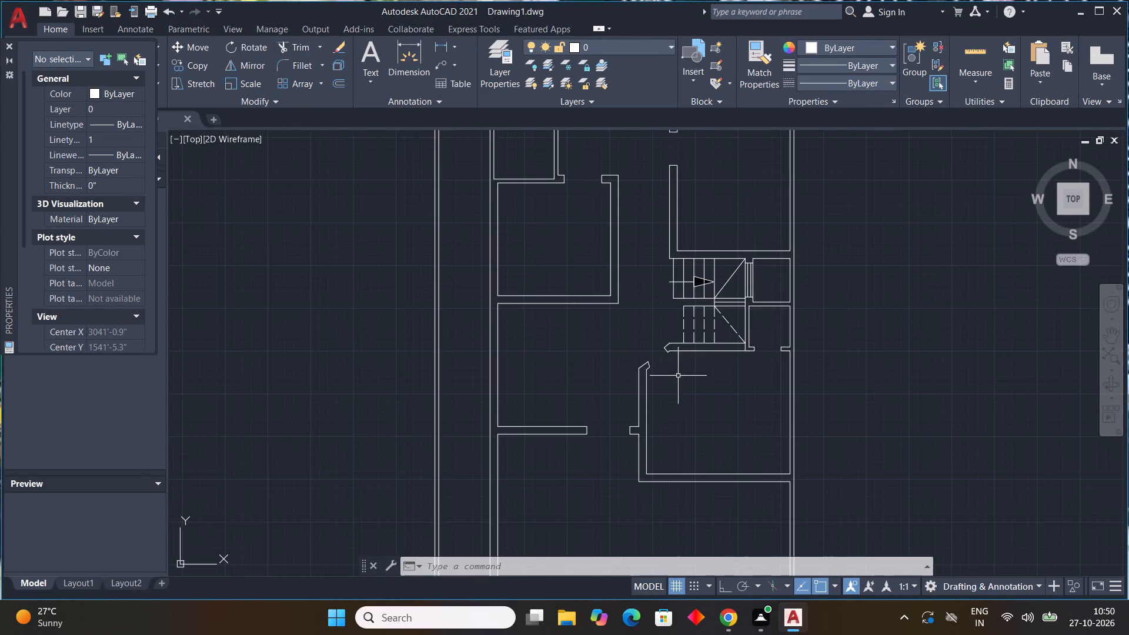
{"action": "middle_click_drag", "start_coordinate": [684, 392], "coordinate": [789, 400]}
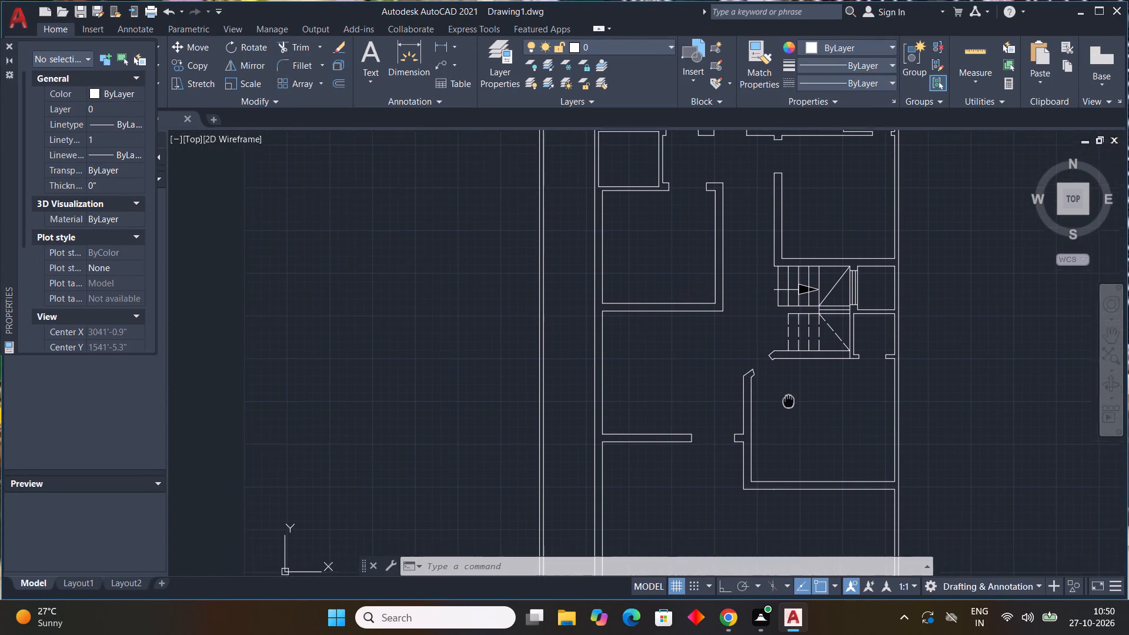
{"action": "middle_click_drag", "start_coordinate": [789, 400], "coordinate": [797, 369]}
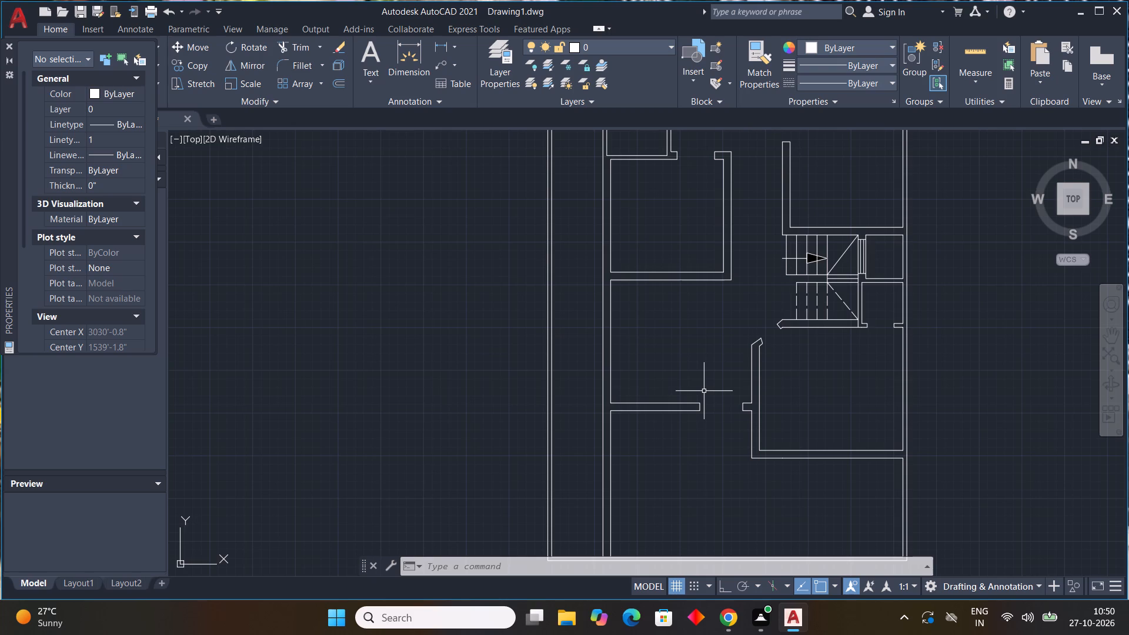
{"action": "middle_click_drag", "start_coordinate": [720, 463], "coordinate": [697, 367]}
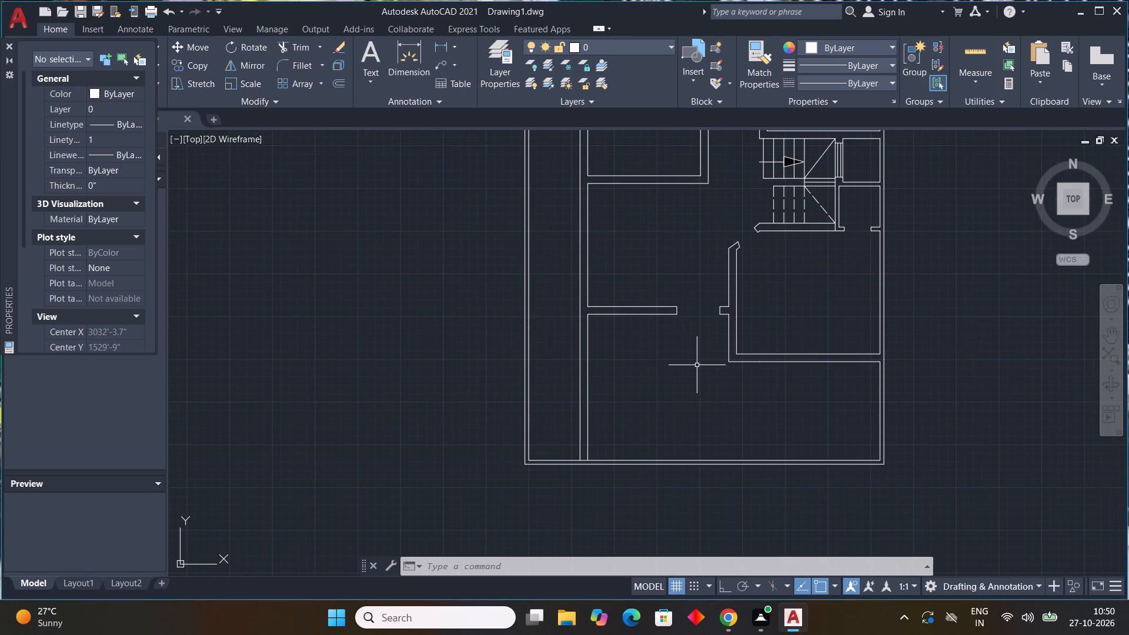
Stretch the left end of the horizontal wall's lower line to the outer line of the long vertical wall.
{"action": "middle_click_drag", "start_coordinate": [612, 323], "coordinate": [638, 384]}
{"action": "left_click", "coordinate": [623, 375]}
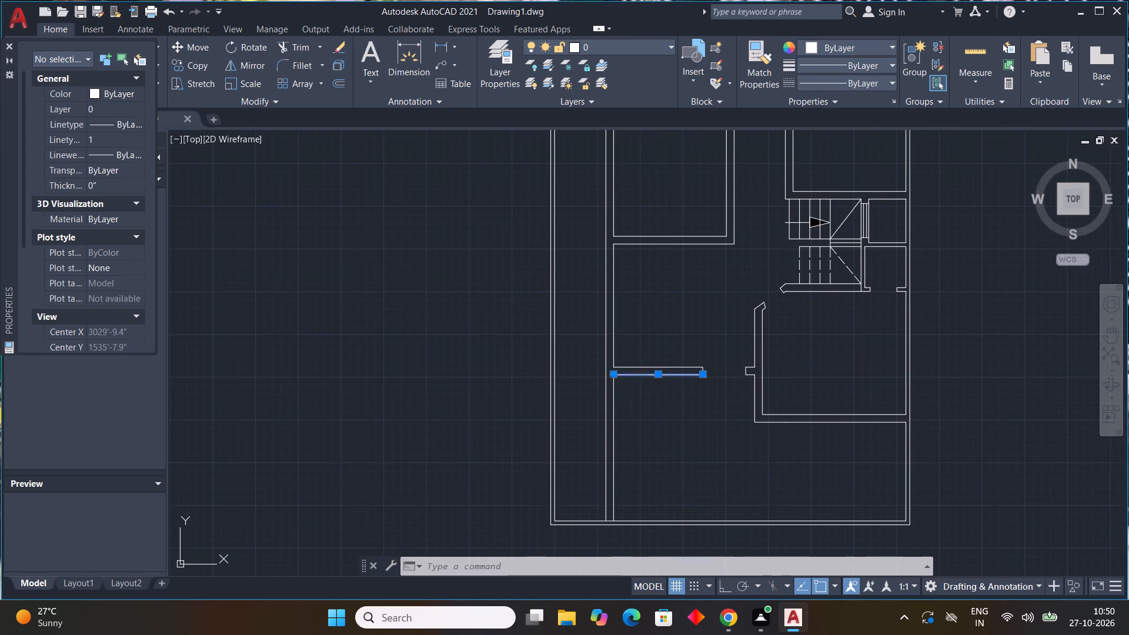
{"action": "scroll", "coordinate": [610, 375], "scroll_direction": "up", "scroll_amount": 2}
{"action": "left_click", "coordinate": [615, 375]}
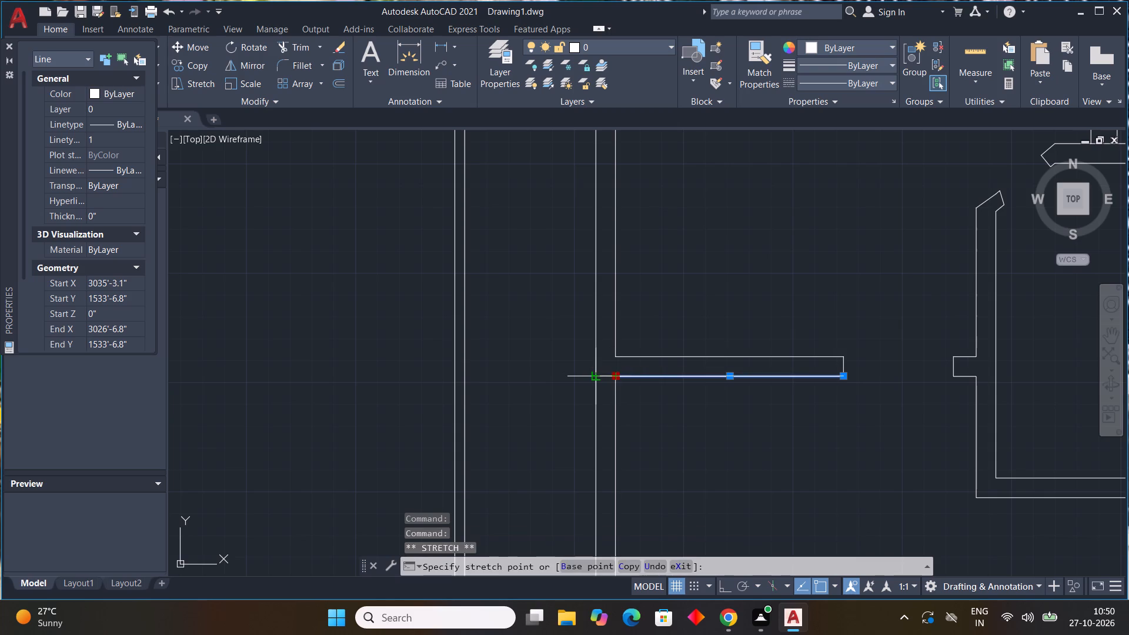
{"action": "left_click", "coordinate": [593, 378]}
{"action": "key", "text": "Escape"}
Stretch the right end of the lower room's outer bottom wall line to the outer line of the right boundary wall.
{"action": "scroll", "coordinate": [798, 420], "scroll_direction": "down", "scroll_amount": 2}
{"action": "middle_click_drag", "start_coordinate": [839, 457], "coordinate": [752, 380]}
{"action": "middle_click", "coordinate": [752, 380]}
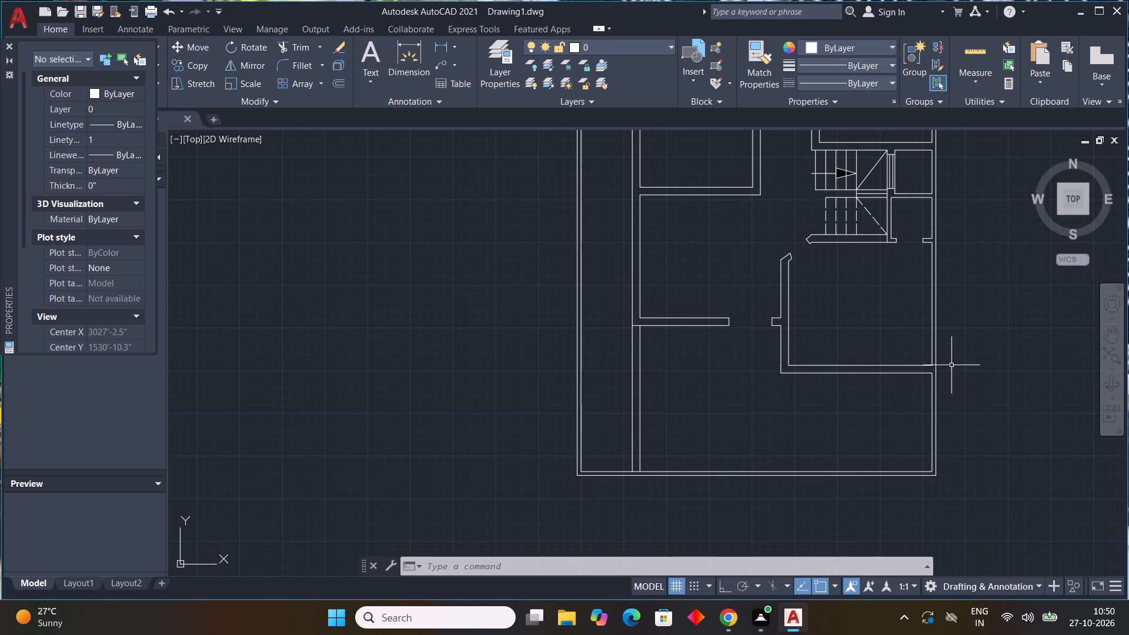
{"action": "scroll", "coordinate": [930, 373], "scroll_direction": "up", "scroll_amount": 3}
{"action": "left_click", "coordinate": [930, 373]}
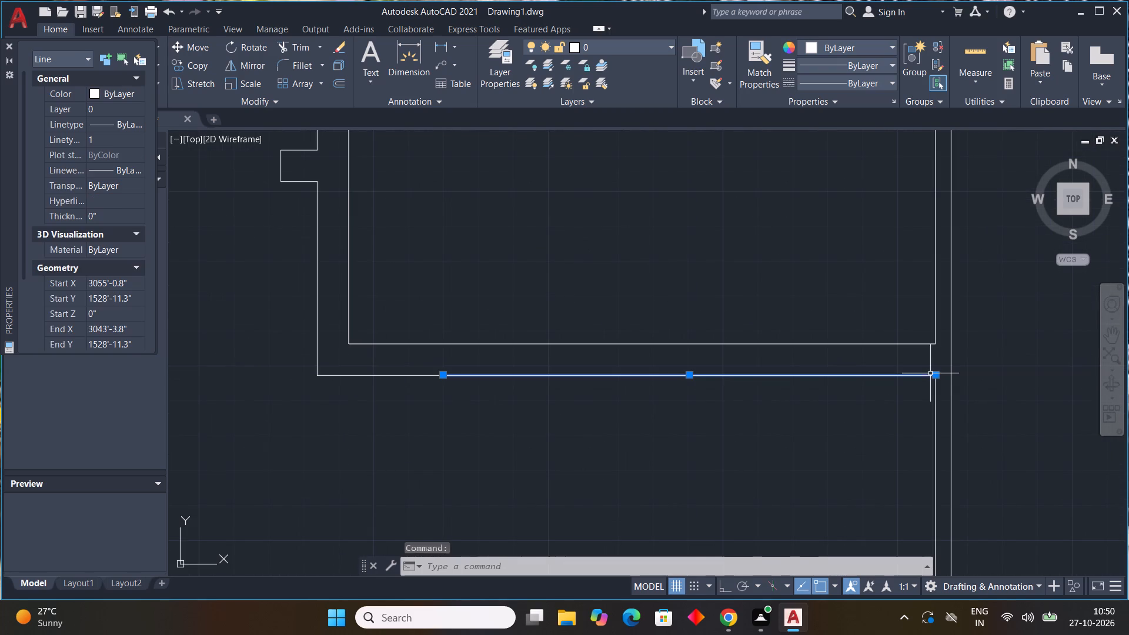
{"action": "left_click", "coordinate": [935, 373]}
{"action": "left_click", "coordinate": [952, 377]}
{"action": "scroll", "coordinate": [968, 379], "scroll_direction": "down", "scroll_amount": 3}
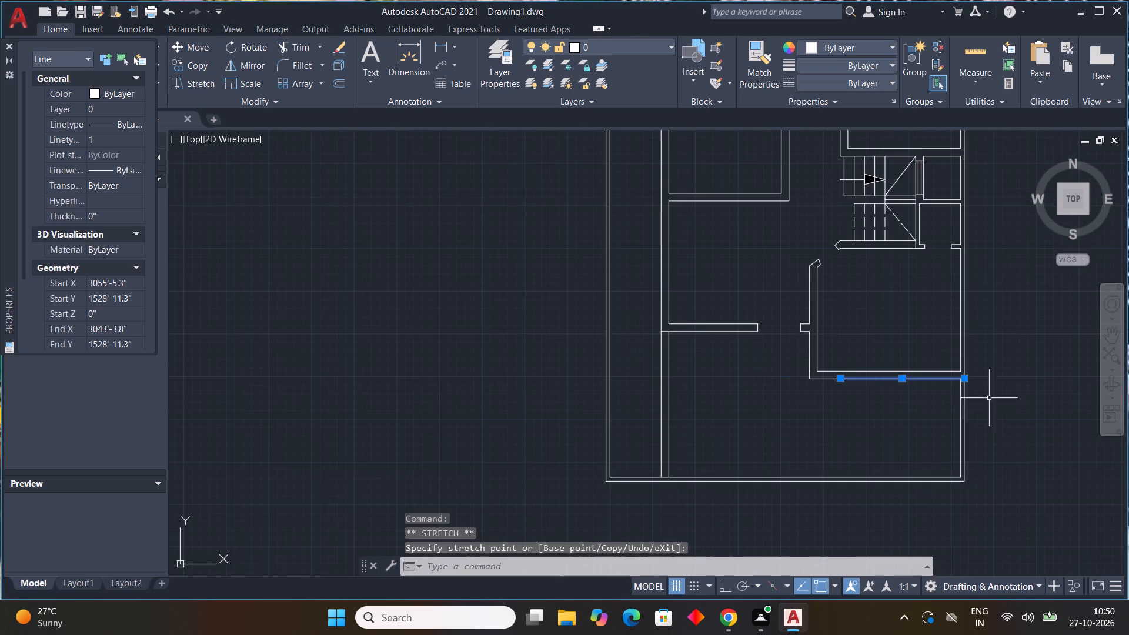
{"action": "middle_click_drag", "start_coordinate": [992, 426], "coordinate": [966, 389]}
{"action": "middle_click", "coordinate": [966, 389]}
{"action": "key", "text": "Escape"}
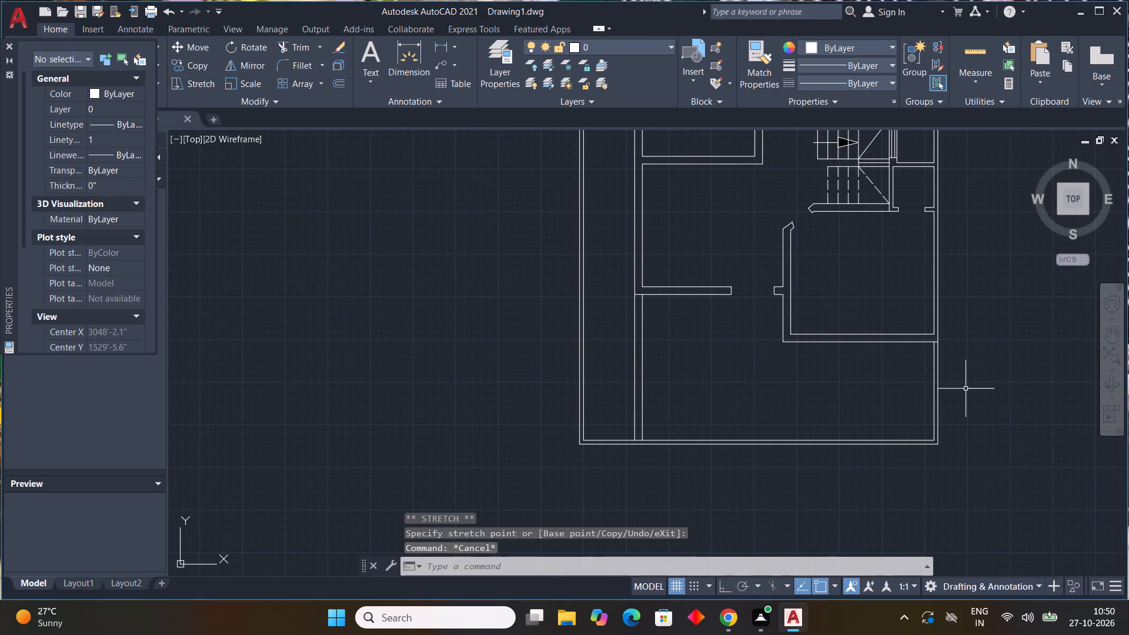
{"action": "key", "text": "Escape"}
{"action": "key", "text": "Escape"}
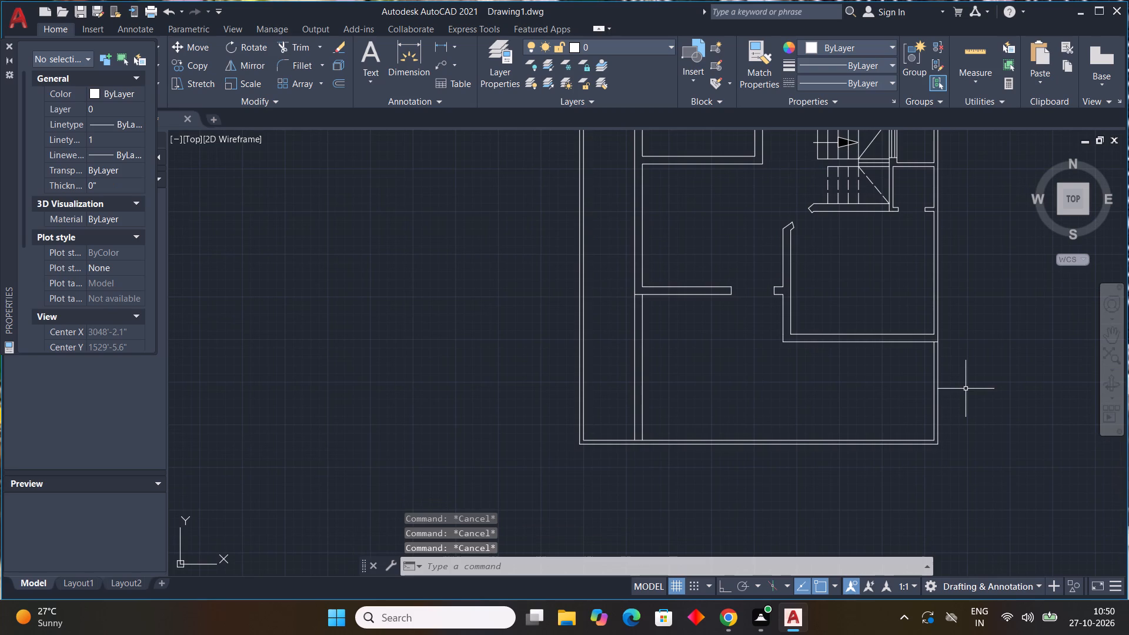
Draw two short lines continuing both lines of the long vertical wall across the bottom boundary wall.
{"action": "type", "text": "l"}
{"action": "key", "text": "space"}
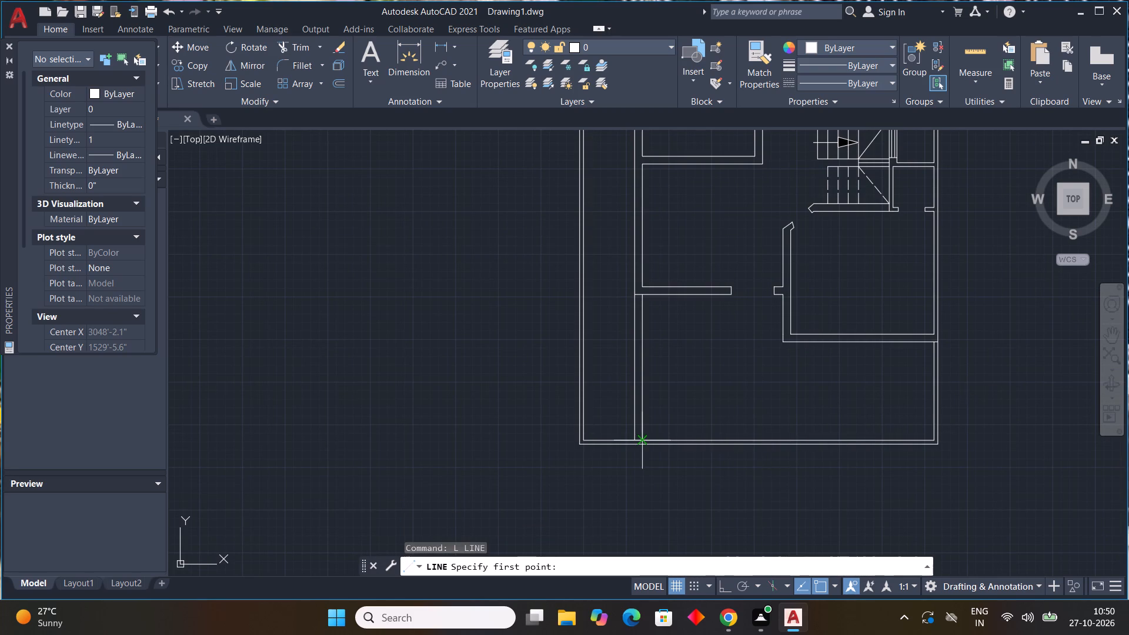
{"action": "scroll", "coordinate": [639, 444], "scroll_direction": "up", "scroll_amount": 2}
{"action": "left_click", "coordinate": [623, 433]}
{"action": "left_click", "coordinate": [623, 444]}
{"action": "key", "text": "Escape"}
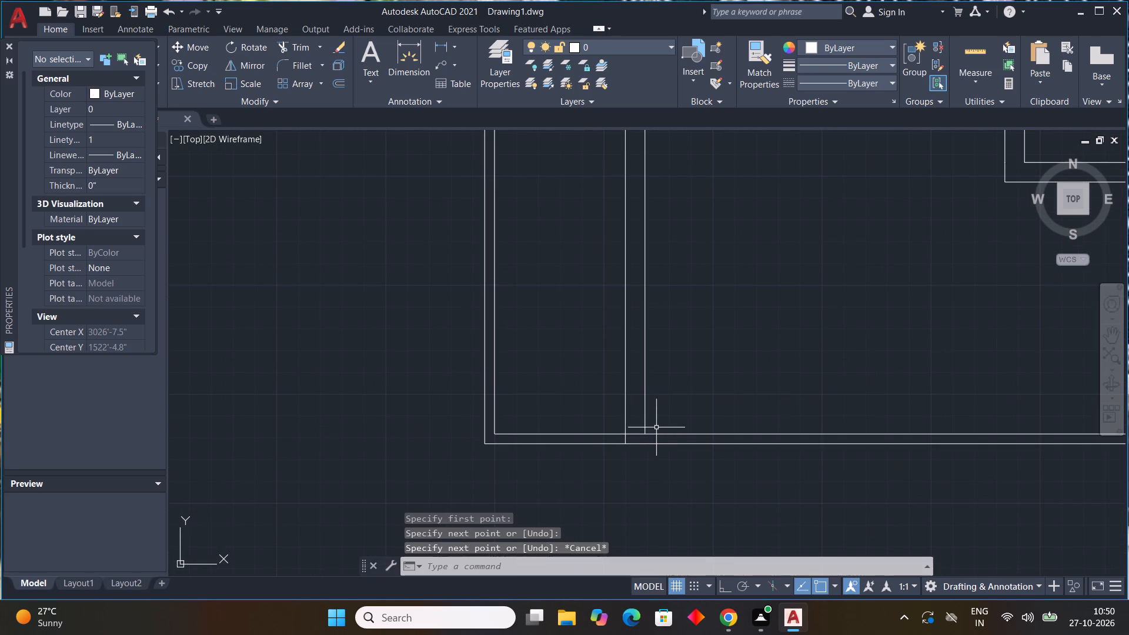
{"action": "key", "text": "space"}
{"action": "left_click", "coordinate": [644, 432]}
{"action": "left_click", "coordinate": [648, 442]}
{"action": "key", "text": "Escape"}
Draw a short vertical line across the bottom boundary wall, near the middle of its length.
{"action": "scroll", "coordinate": [729, 445], "scroll_direction": "down", "scroll_amount": 1}
{"action": "middle_click_drag", "start_coordinate": [729, 445], "coordinate": [411, 439]}
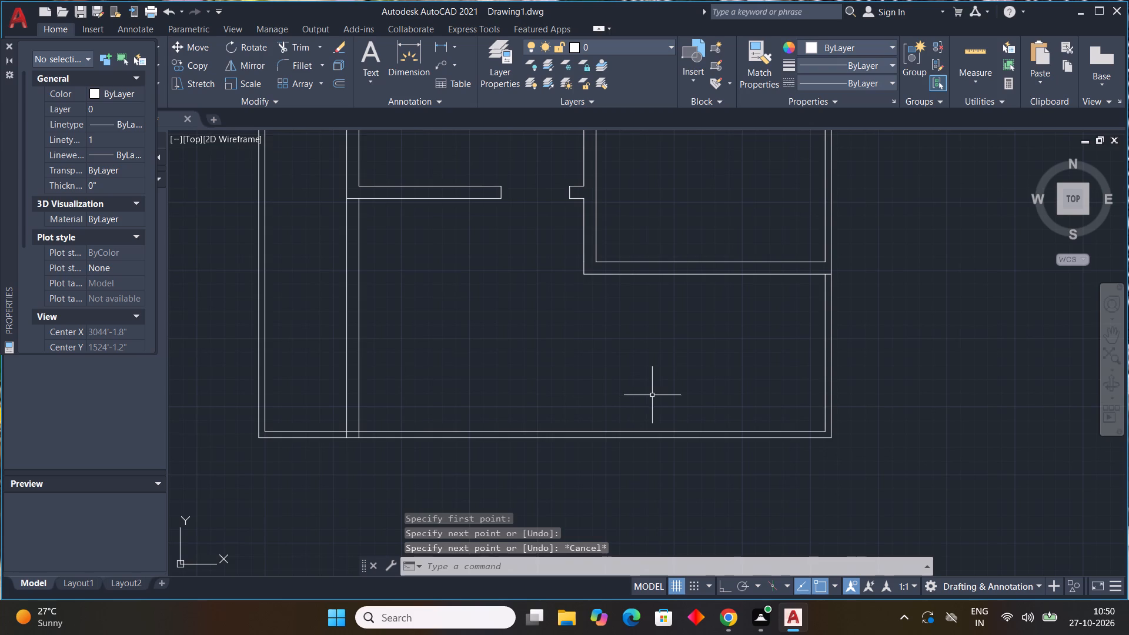
{"action": "type", "text": "l"}
{"action": "key", "text": "space"}
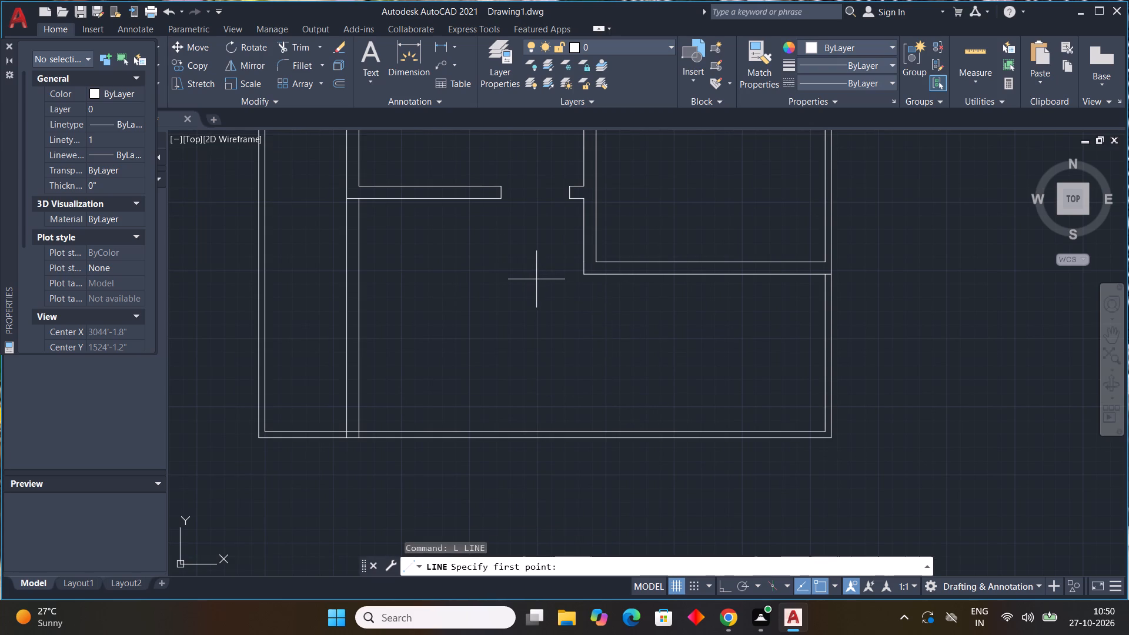
{"action": "left_click", "coordinate": [542, 431]}
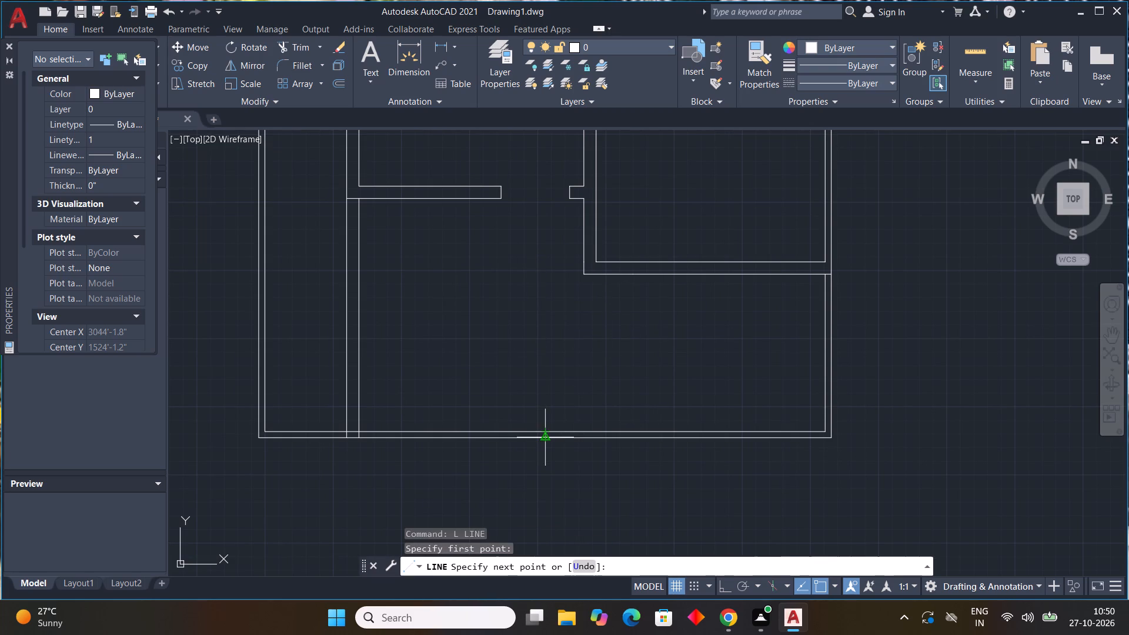
{"action": "left_click", "coordinate": [542, 440]}
{"action": "key", "text": "Escape"}
Trim the bottom boundary wall's inner line between the long vertical wall and the short vertical mark.
{"action": "scroll", "coordinate": [670, 429], "scroll_direction": "down", "scroll_amount": 2}
{"action": "middle_click_drag", "start_coordinate": [676, 429], "coordinate": [747, 403]}
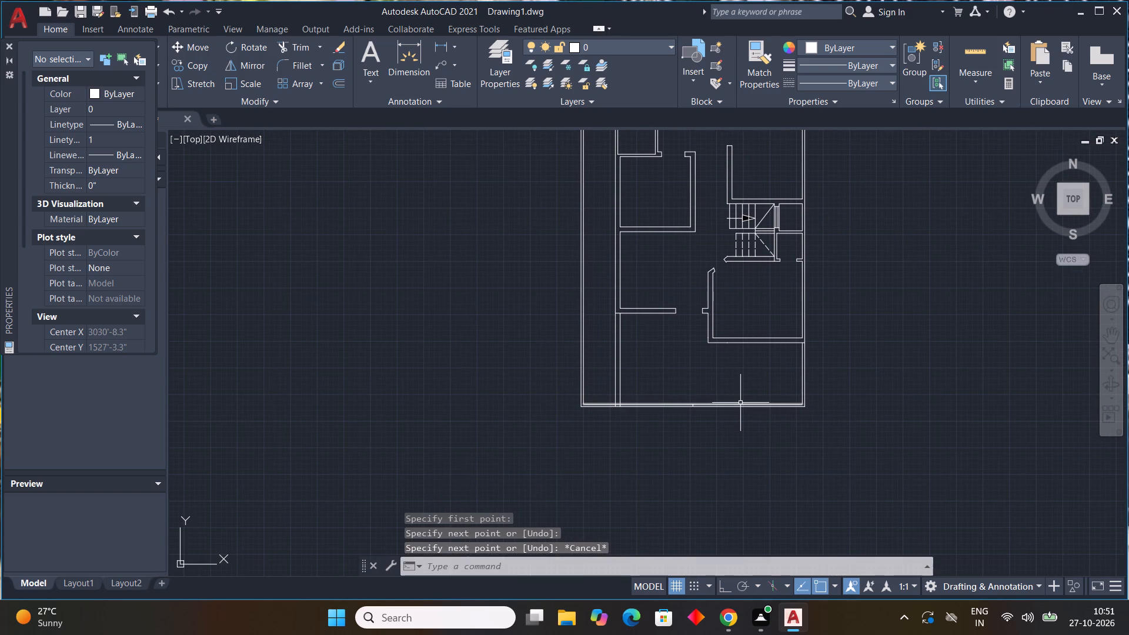
{"action": "type", "text": "tr"}
{"action": "key", "text": "space"}
{"action": "scroll", "coordinate": [649, 404], "scroll_direction": "up", "scroll_amount": 2}
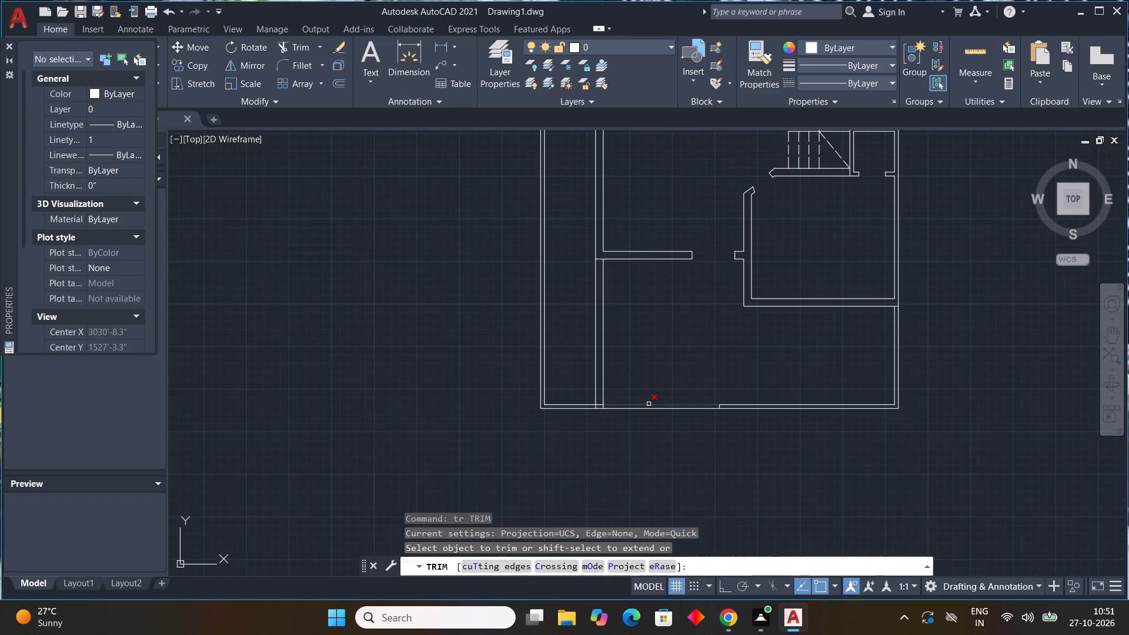
{"action": "left_click", "coordinate": [649, 404]}
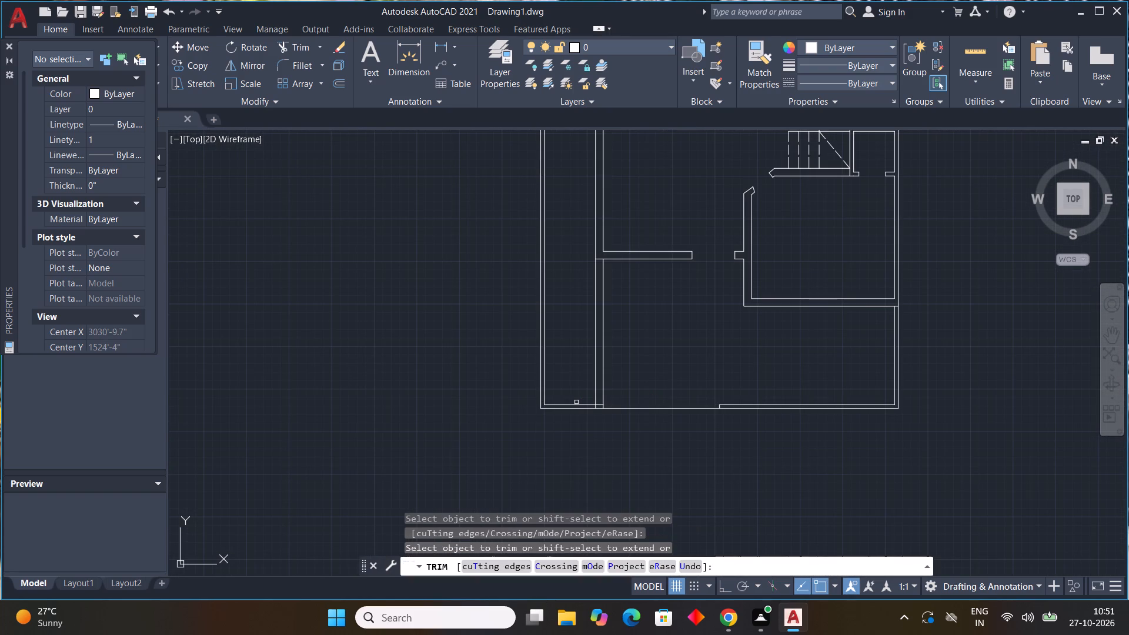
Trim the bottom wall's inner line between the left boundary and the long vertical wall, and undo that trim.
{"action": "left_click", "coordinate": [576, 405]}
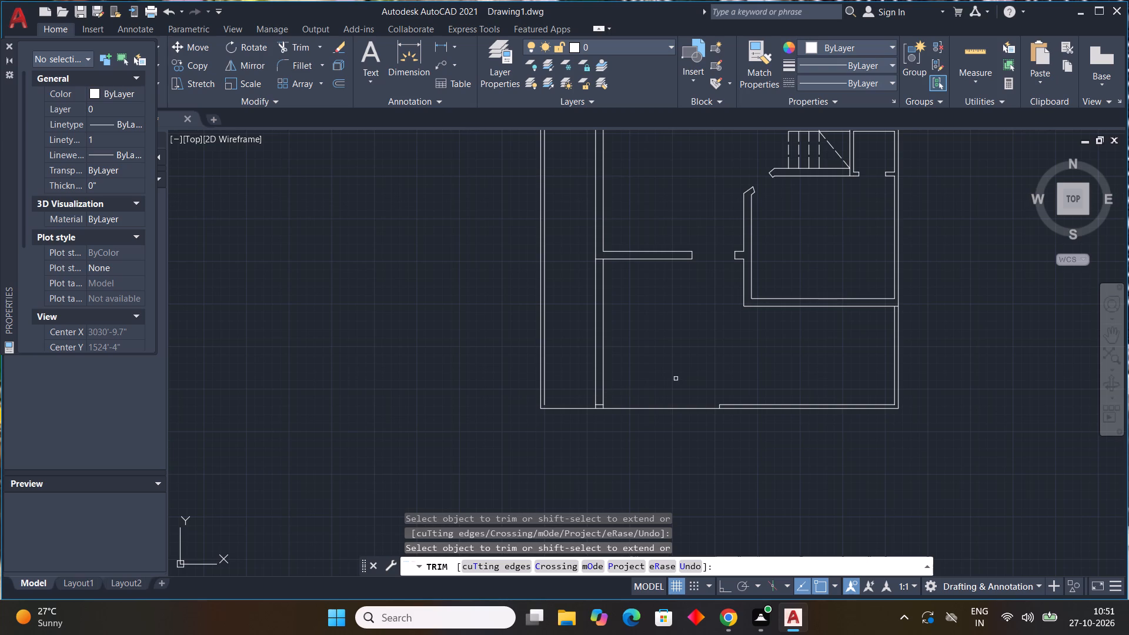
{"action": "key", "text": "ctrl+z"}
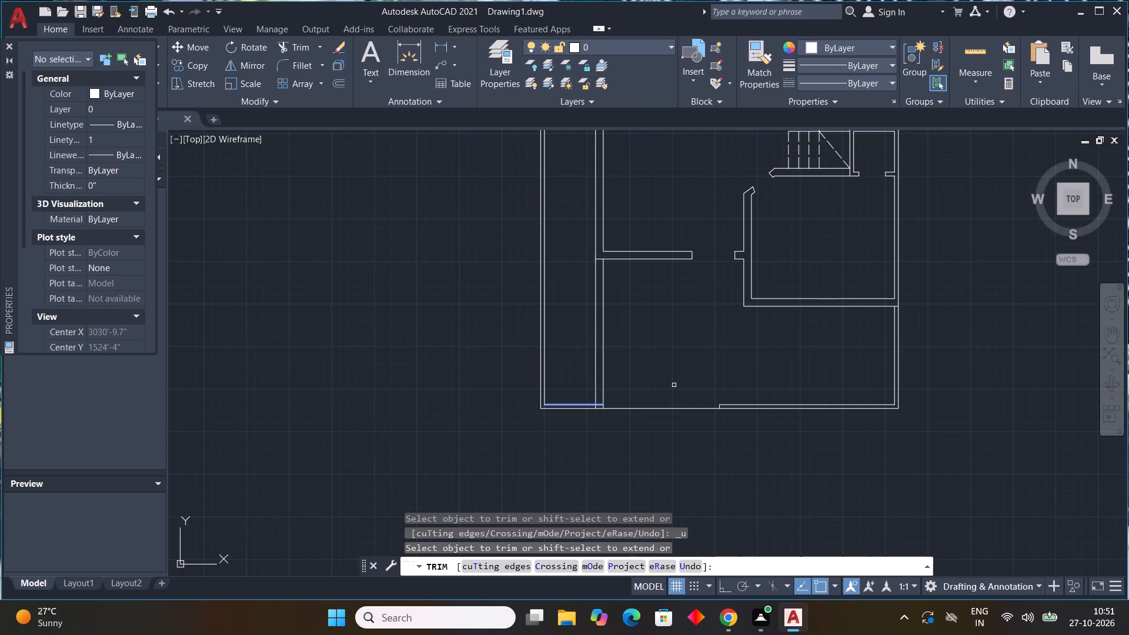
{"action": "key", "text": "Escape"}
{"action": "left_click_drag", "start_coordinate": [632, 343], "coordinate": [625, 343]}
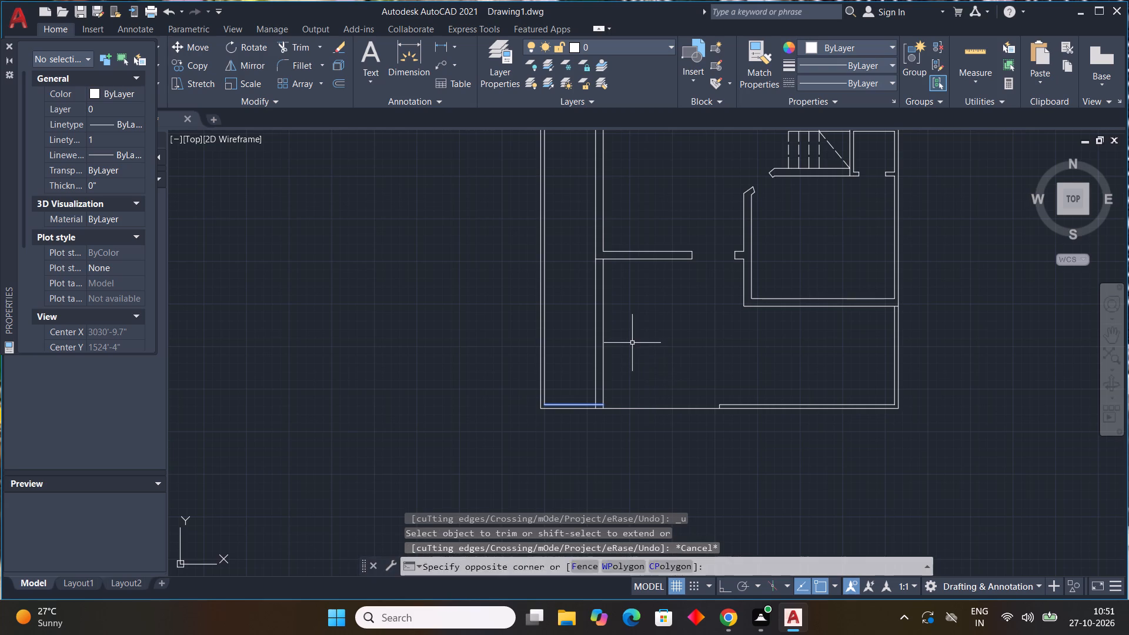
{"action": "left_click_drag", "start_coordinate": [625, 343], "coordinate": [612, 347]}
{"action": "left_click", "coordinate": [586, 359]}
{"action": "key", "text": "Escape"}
Trim both lines of the long vertical wall between the horizontal wall and the bottom boundary wall.
{"action": "type", "text": "tr"}
{"action": "key", "text": "space"}
{"action": "left_click_drag", "start_coordinate": [580, 354], "coordinate": [626, 343]}
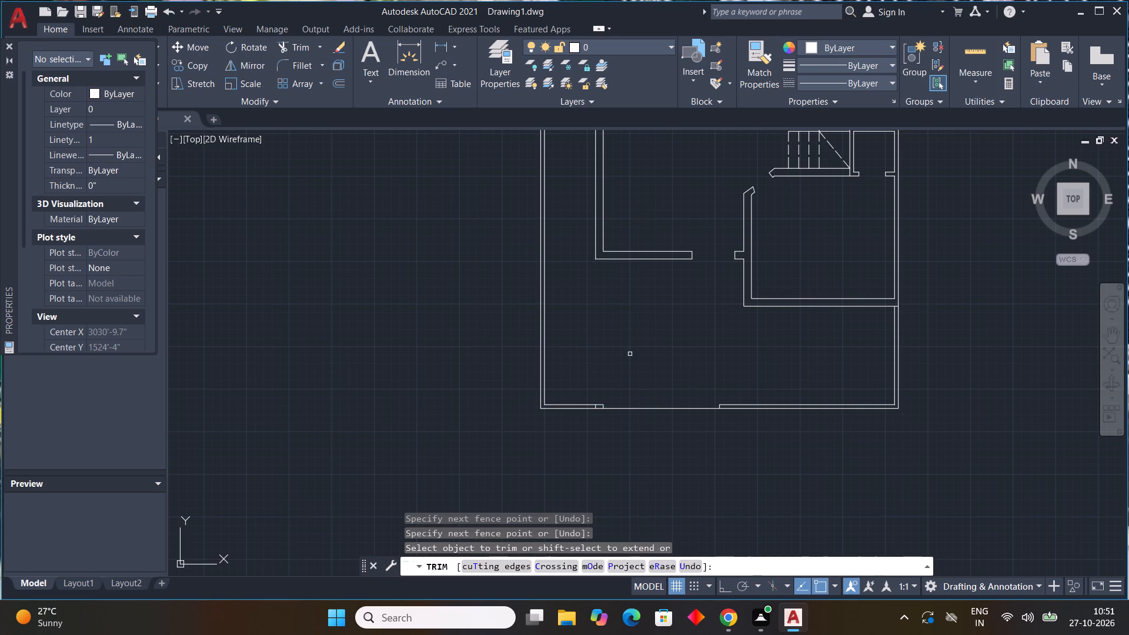
{"action": "key", "text": "Escape"}
{"action": "key", "text": "Escape"}
{"action": "key", "text": "Escape"}
{"action": "key", "text": "Escape"}
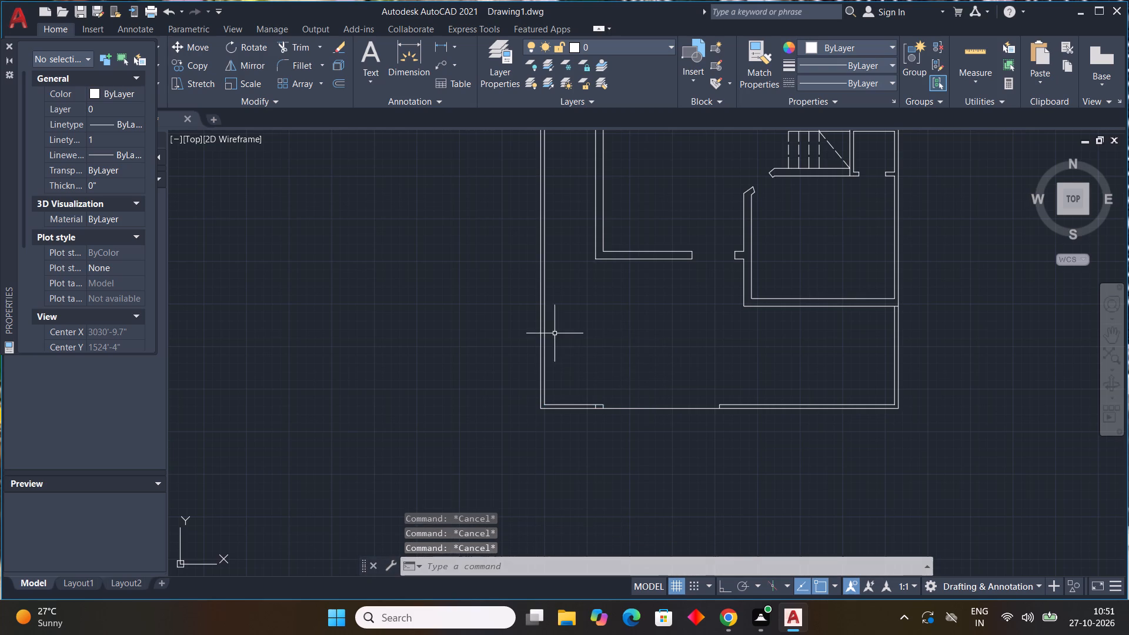
Using a dashed ACAD linetype, draw a line from the vertical wall's outer line to the left boundary's inner line, level with the horizontal wall's upper line.
{"action": "scroll", "coordinate": [536, 323], "scroll_direction": "up", "scroll_amount": 2}
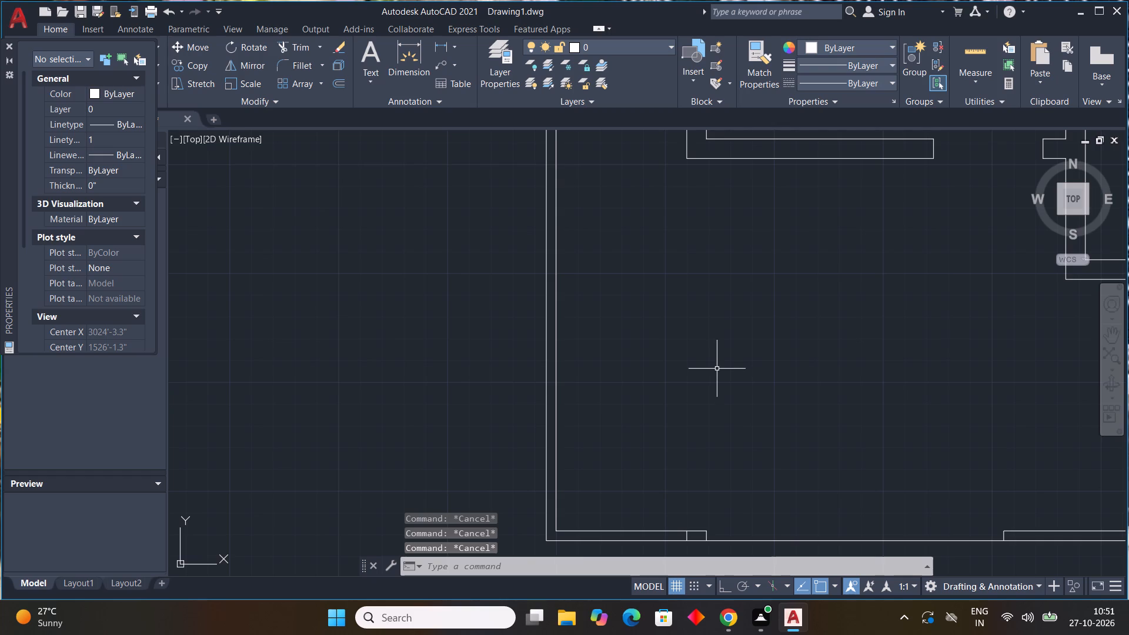
{"action": "key", "text": "o"}
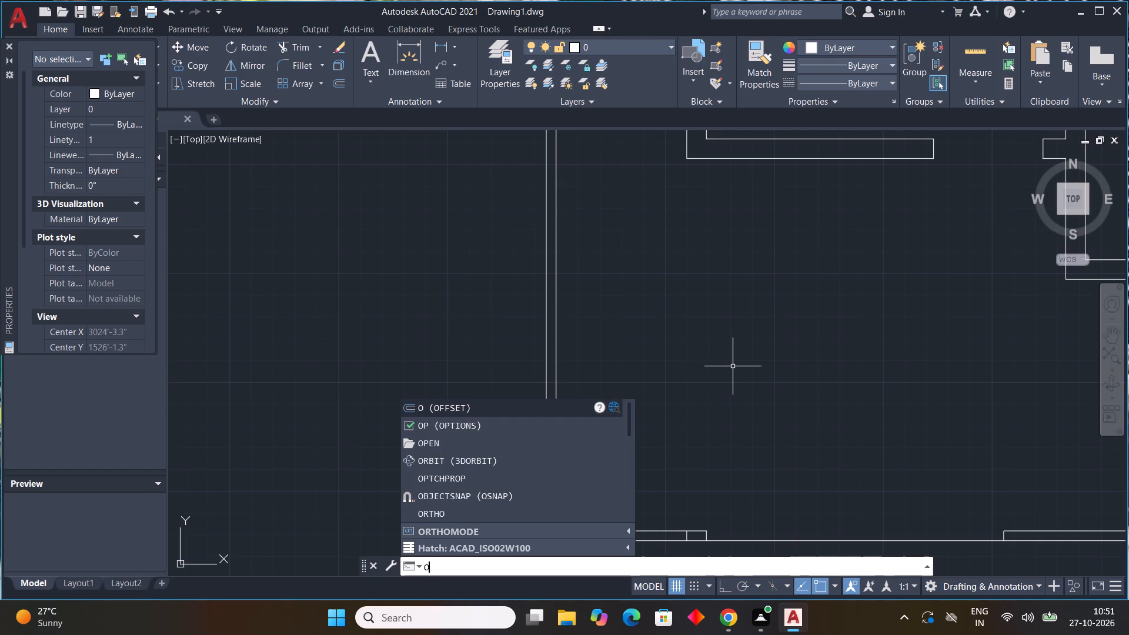
{"action": "key", "text": "Escape"}
{"action": "middle_click_drag", "start_coordinate": [769, 162], "coordinate": [749, 258]}
{"action": "middle_click", "coordinate": [749, 258]}
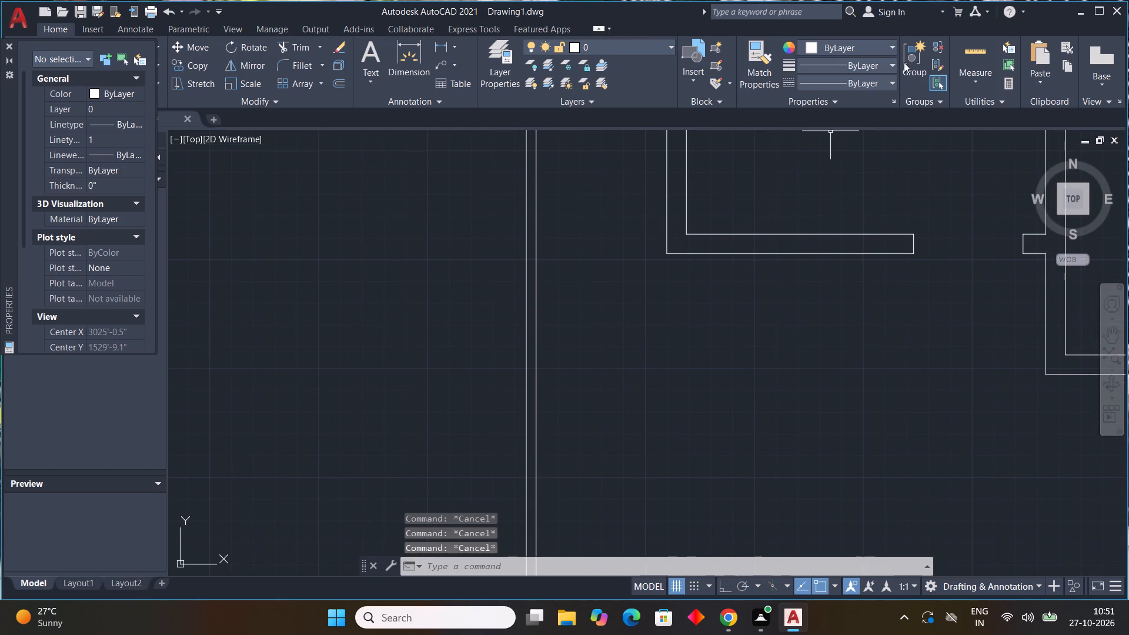
{"action": "left_click", "coordinate": [876, 83]}
{"action": "left_click", "coordinate": [877, 133]}
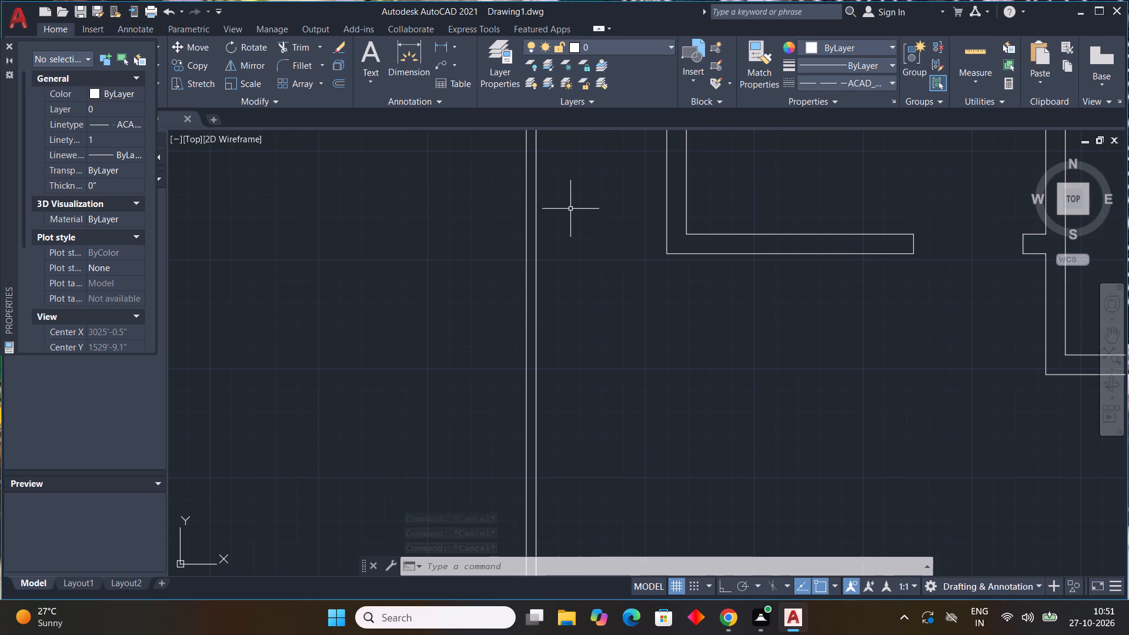
{"action": "key", "text": "l"}
{"action": "key", "text": "space"}
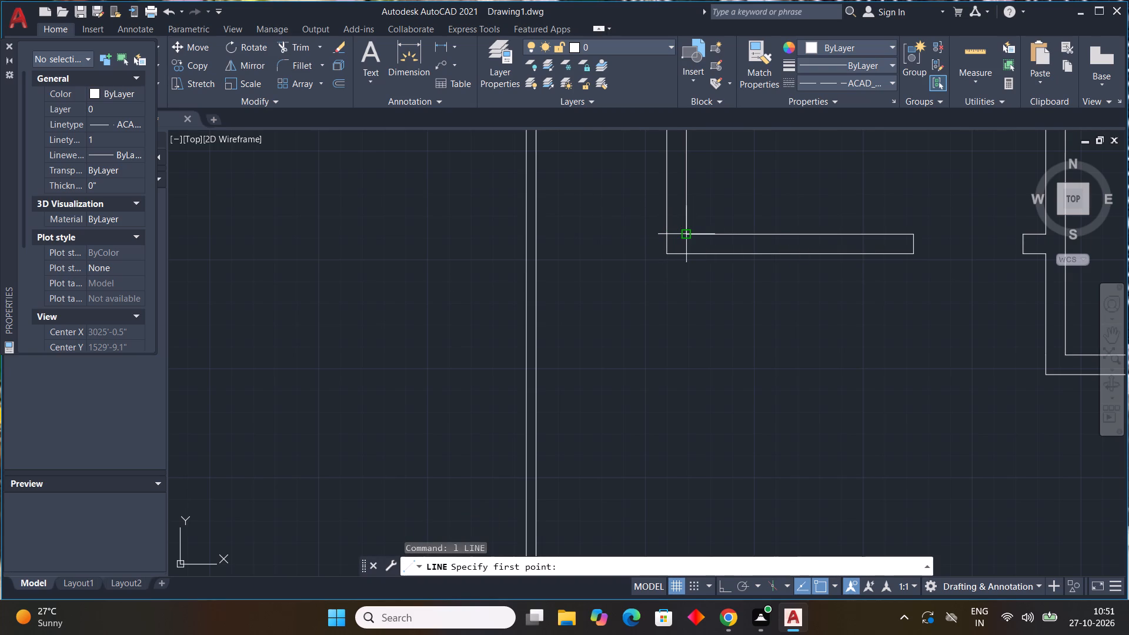
{"action": "left_click", "coordinate": [668, 234]}
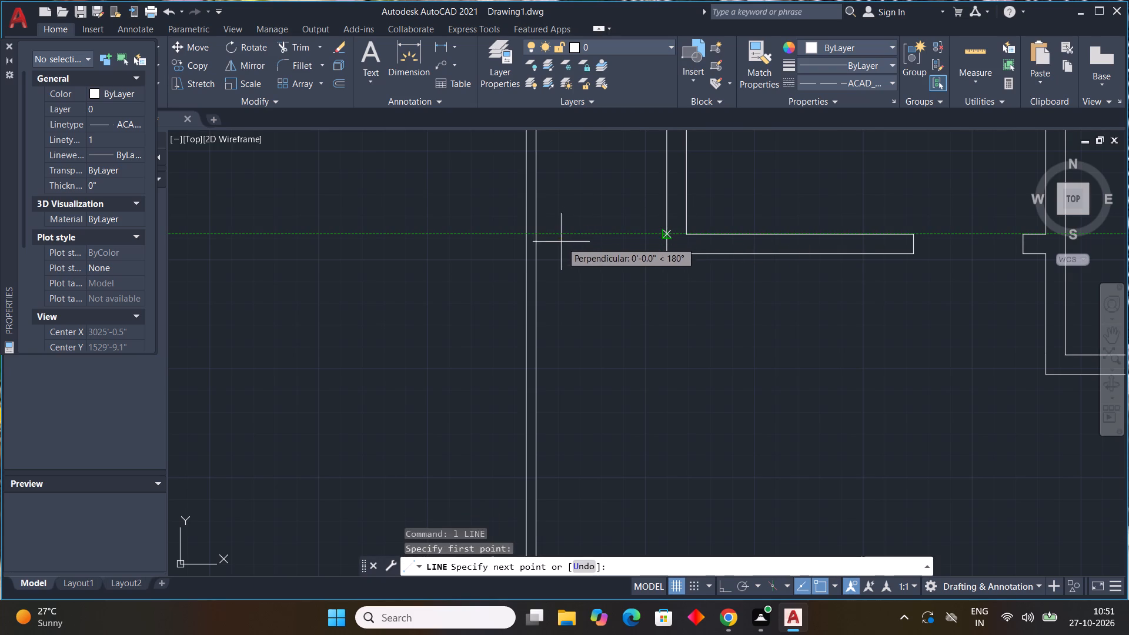
{"action": "left_click", "coordinate": [540, 236]}
{"action": "key", "text": "Escape"}
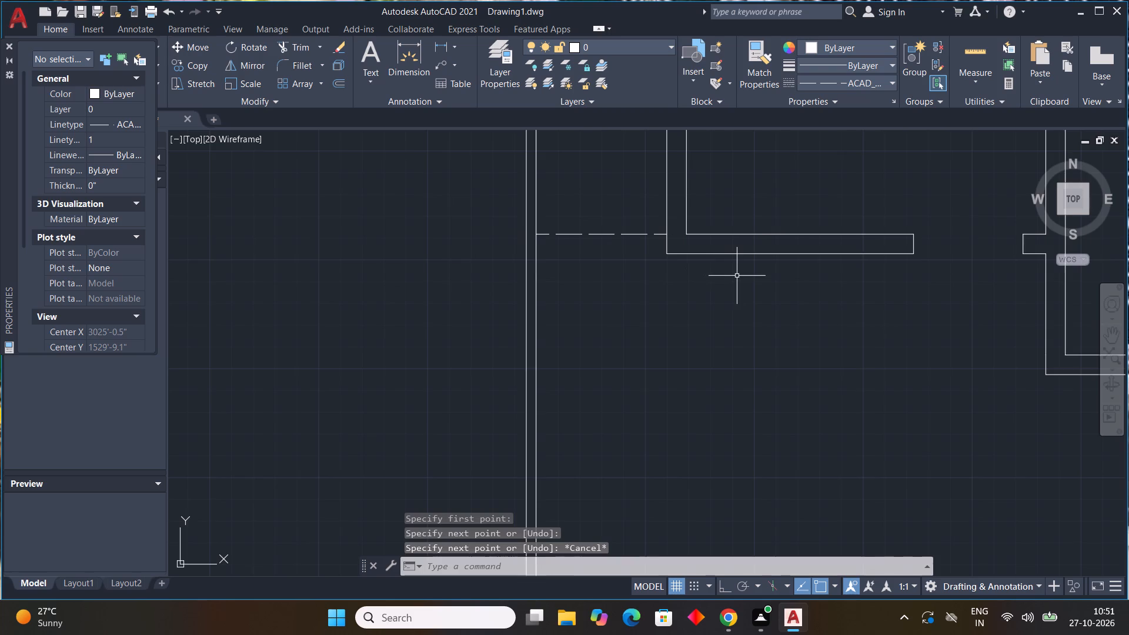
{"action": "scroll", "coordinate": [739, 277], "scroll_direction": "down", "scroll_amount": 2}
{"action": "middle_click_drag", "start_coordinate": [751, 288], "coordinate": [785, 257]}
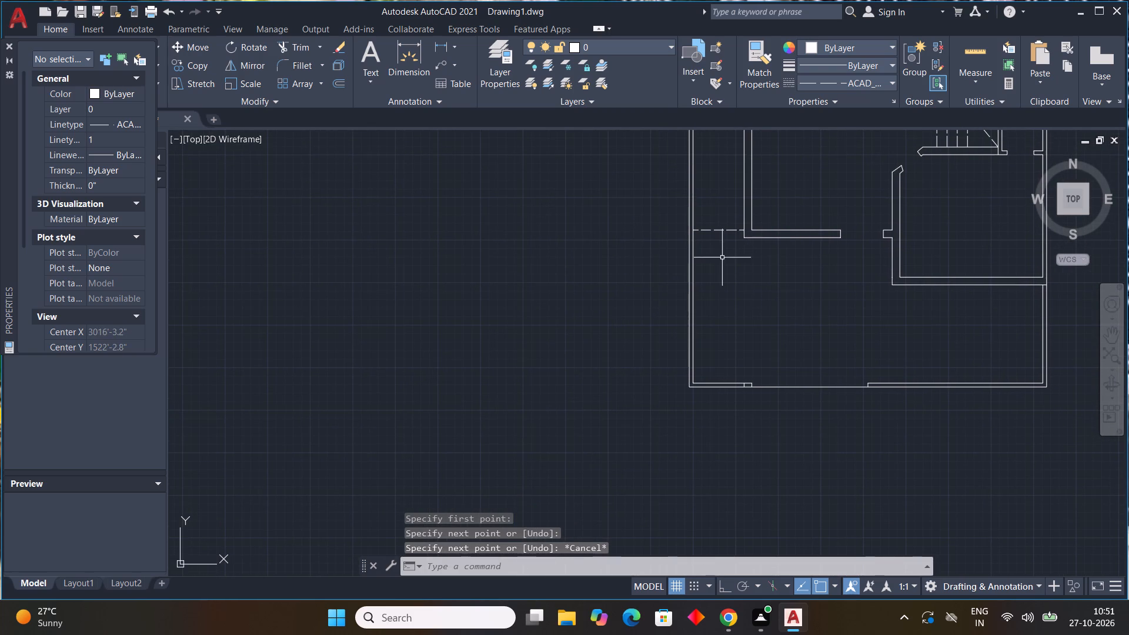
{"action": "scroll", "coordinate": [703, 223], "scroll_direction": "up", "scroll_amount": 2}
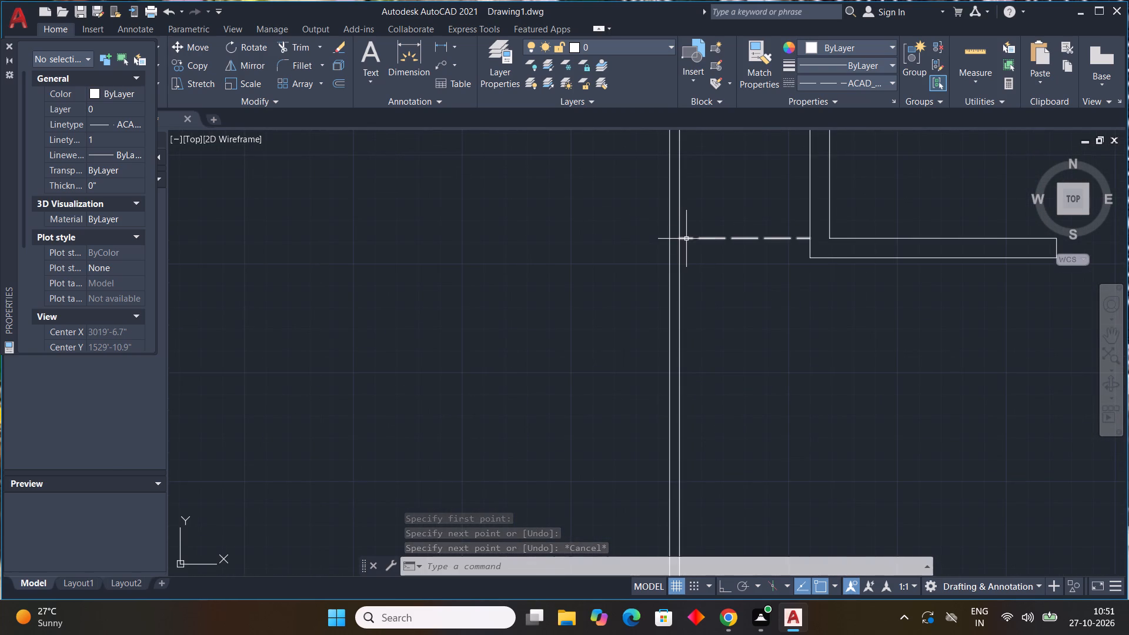
Offset the left boundary's outer line 9" toward the inside of the plan.
{"action": "scroll", "coordinate": [834, 290], "scroll_direction": "down", "scroll_amount": 2}
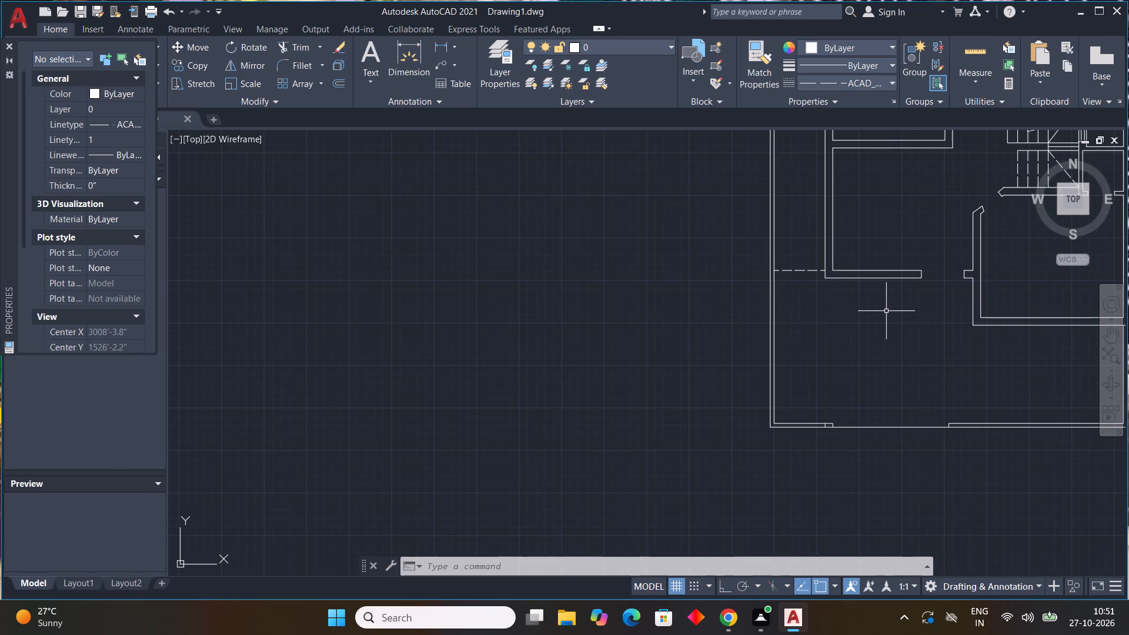
{"action": "type", "text": "off"}
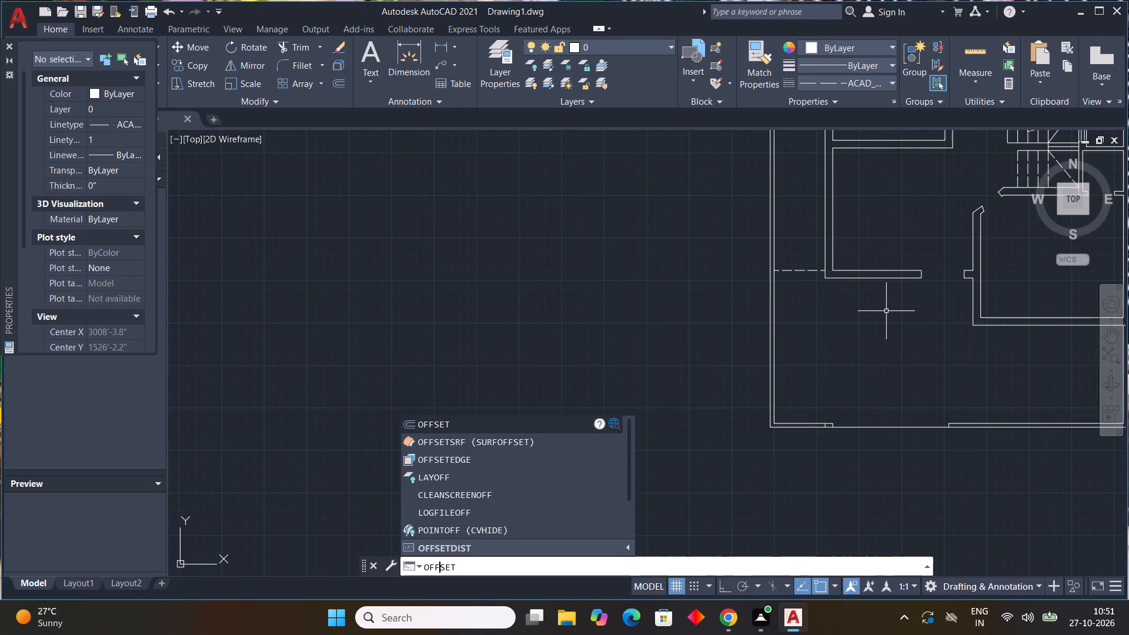
{"action": "key", "text": "space"}
{"action": "type", "text": "9\""}
{"action": "key", "text": "Return"}
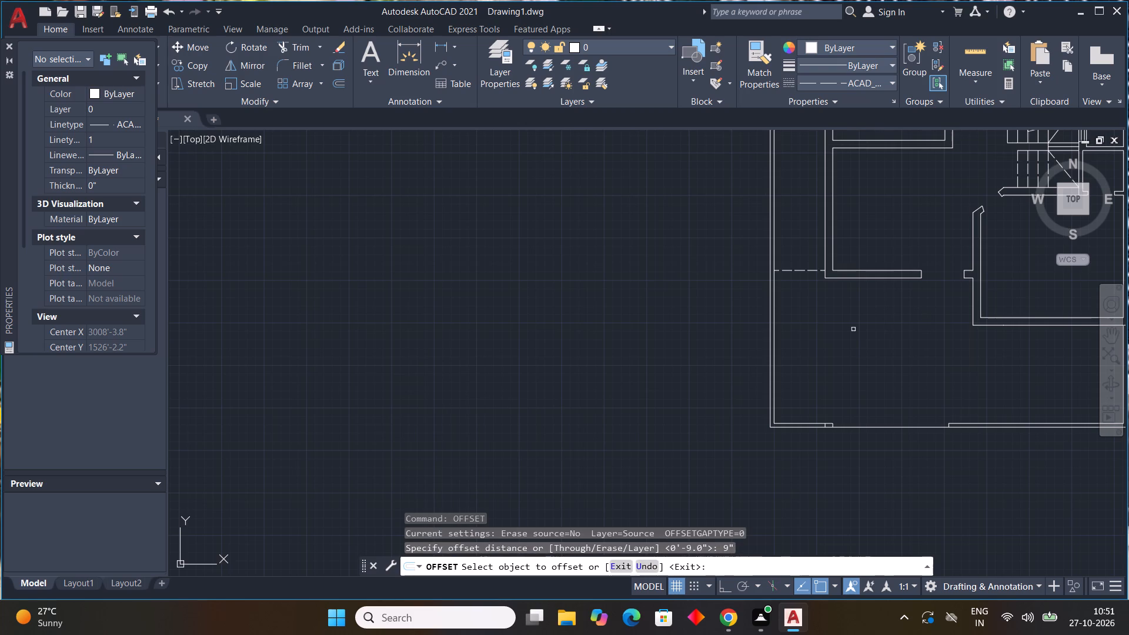
{"action": "left_click", "coordinate": [771, 350]}
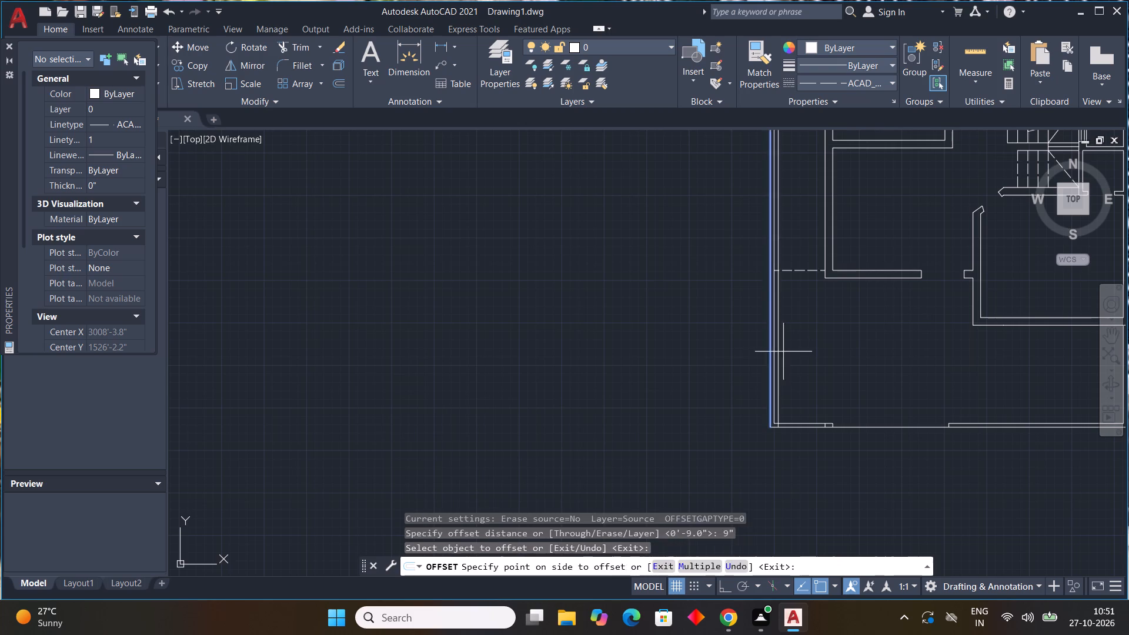
{"action": "left_click", "coordinate": [783, 352]}
{"action": "key", "text": "Escape"}
Trim the left boundary's old inner line below the dashed line and the new offset line above it.
{"action": "middle_click_drag", "start_coordinate": [803, 351], "coordinate": [695, 395]}
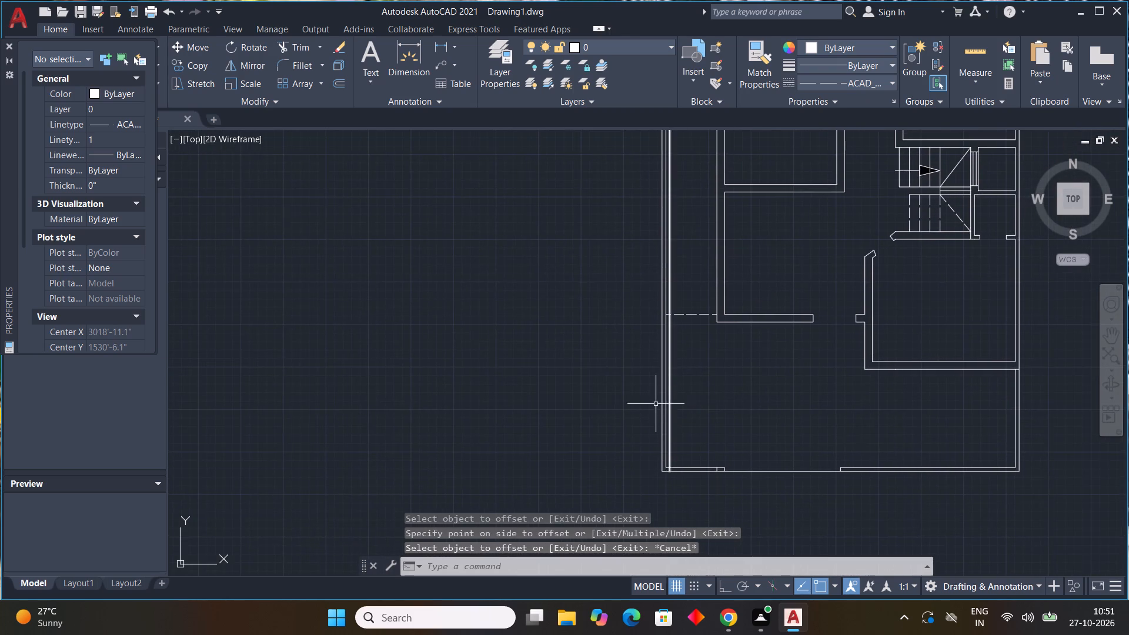
{"action": "scroll", "coordinate": [664, 395], "scroll_direction": "up", "scroll_amount": 1}
{"action": "type", "text": "tr"}
{"action": "key", "text": "space"}
{"action": "left_click", "coordinate": [668, 354]}
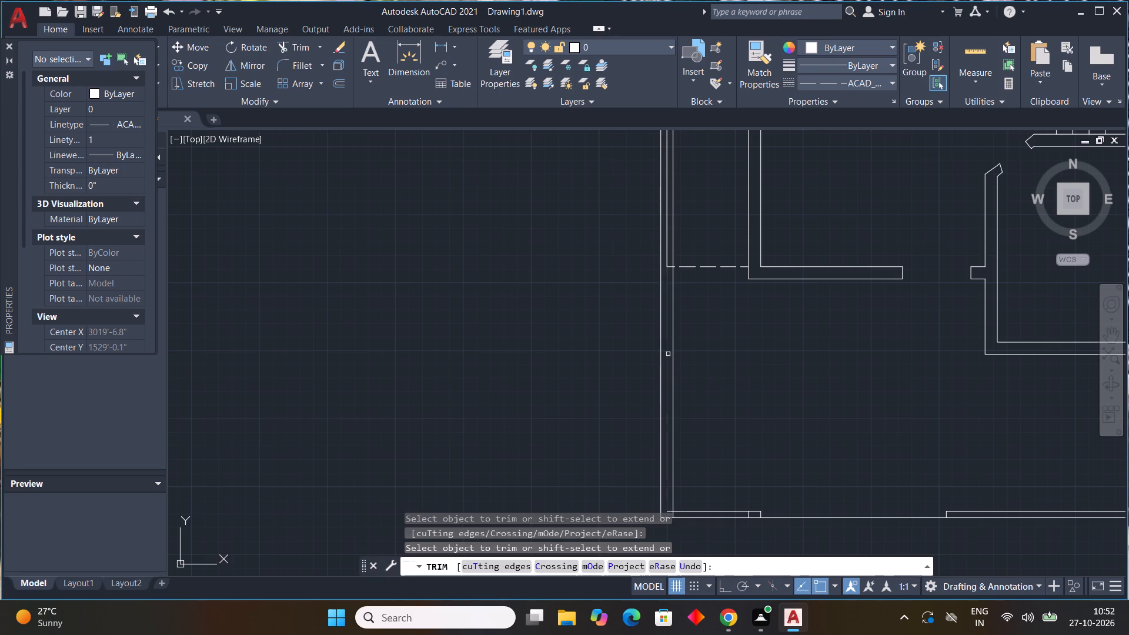
{"action": "left_click", "coordinate": [674, 250]}
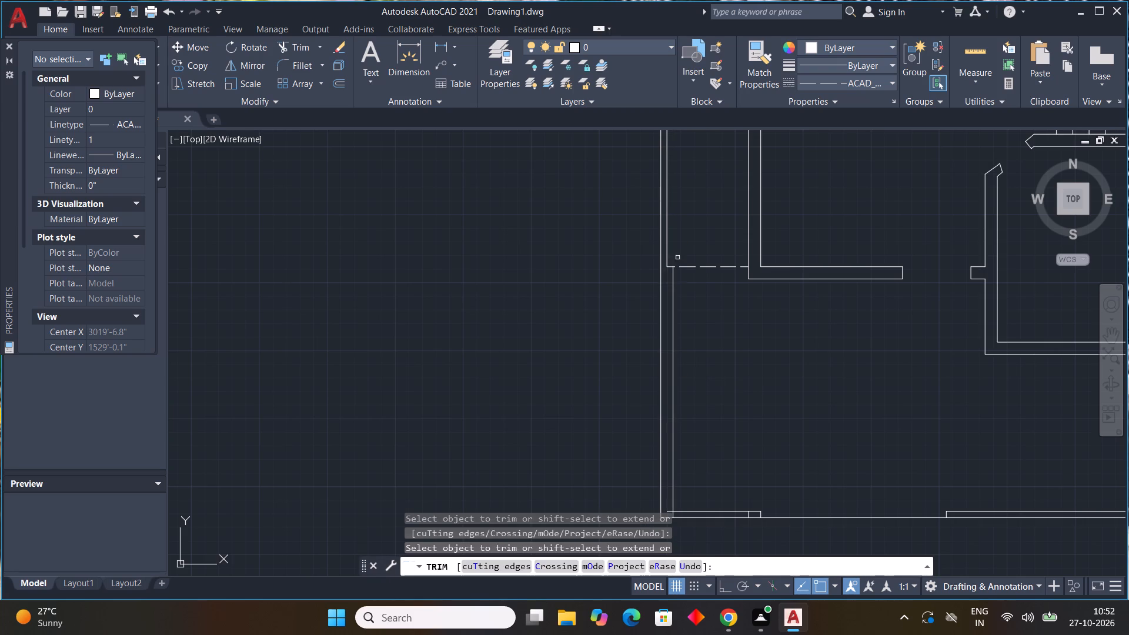
Trim the bottom wall's inner line stub between the left boundary wall's two lines at the bottom-left corner.
{"action": "scroll", "coordinate": [697, 300], "scroll_direction": "down", "scroll_amount": 2}
{"action": "middle_click_drag", "start_coordinate": [708, 336], "coordinate": [660, 299]}
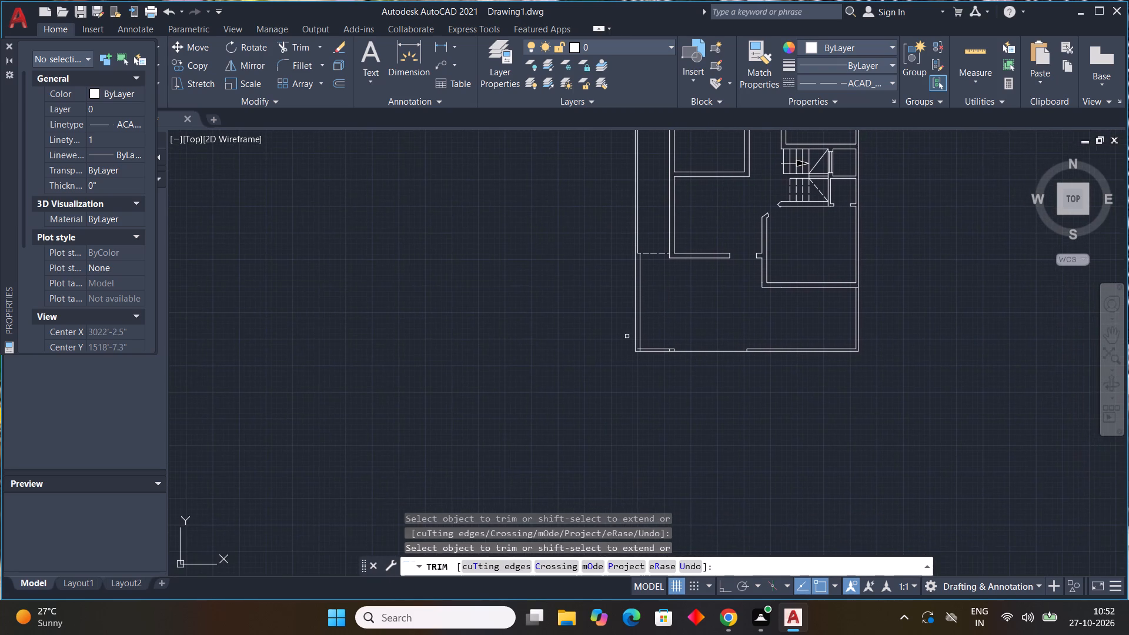
{"action": "scroll", "coordinate": [634, 347], "scroll_direction": "up", "scroll_amount": 5}
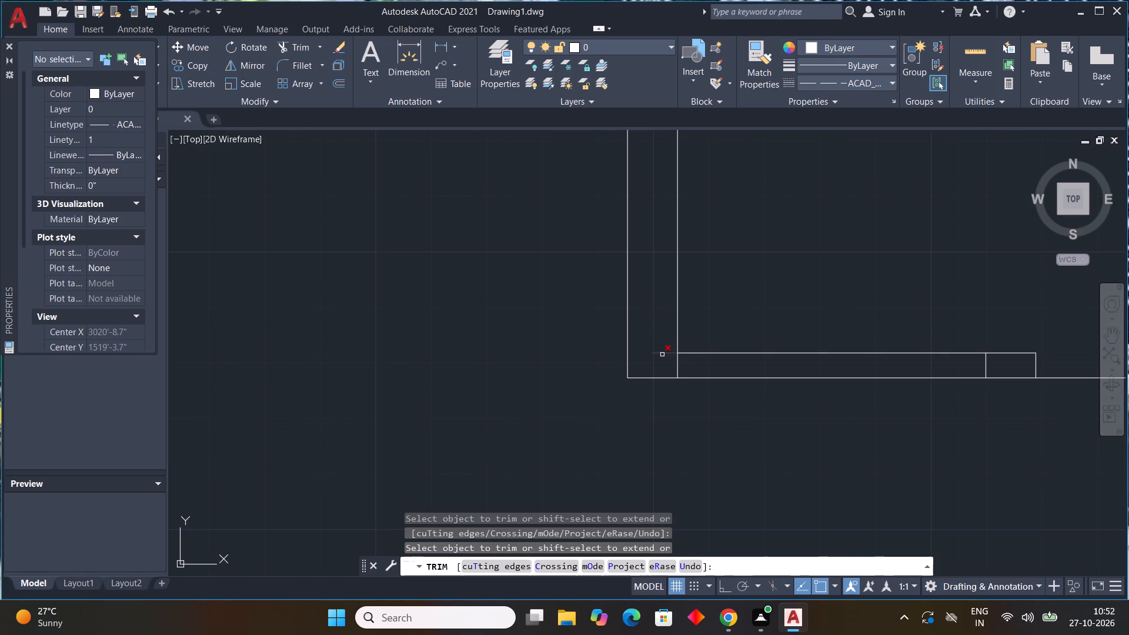
{"action": "left_click", "coordinate": [662, 355]}
{"action": "scroll", "coordinate": [881, 357], "scroll_direction": "down", "scroll_amount": 4}
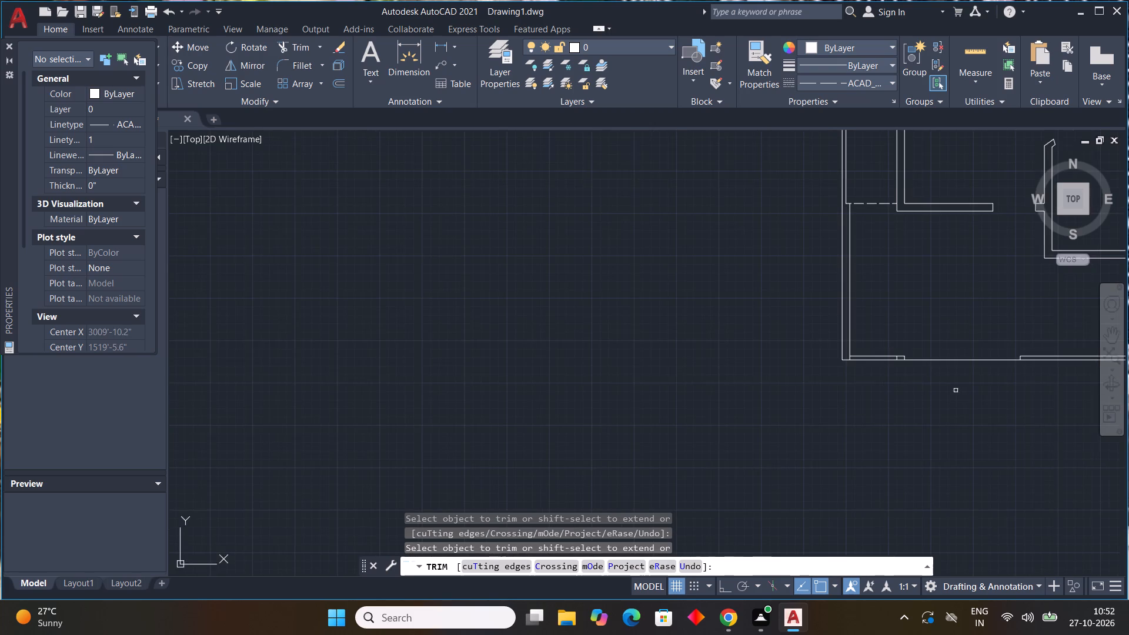
{"action": "middle_click_drag", "start_coordinate": [957, 402], "coordinate": [786, 423]}
{"action": "key", "text": "Escape"}
{"action": "key", "text": "Escape"}
{"action": "key", "text": "Escape"}
{"action": "key", "text": "Escape"}
{"action": "key", "text": "Escape"}
{"action": "key", "text": "Escape"}
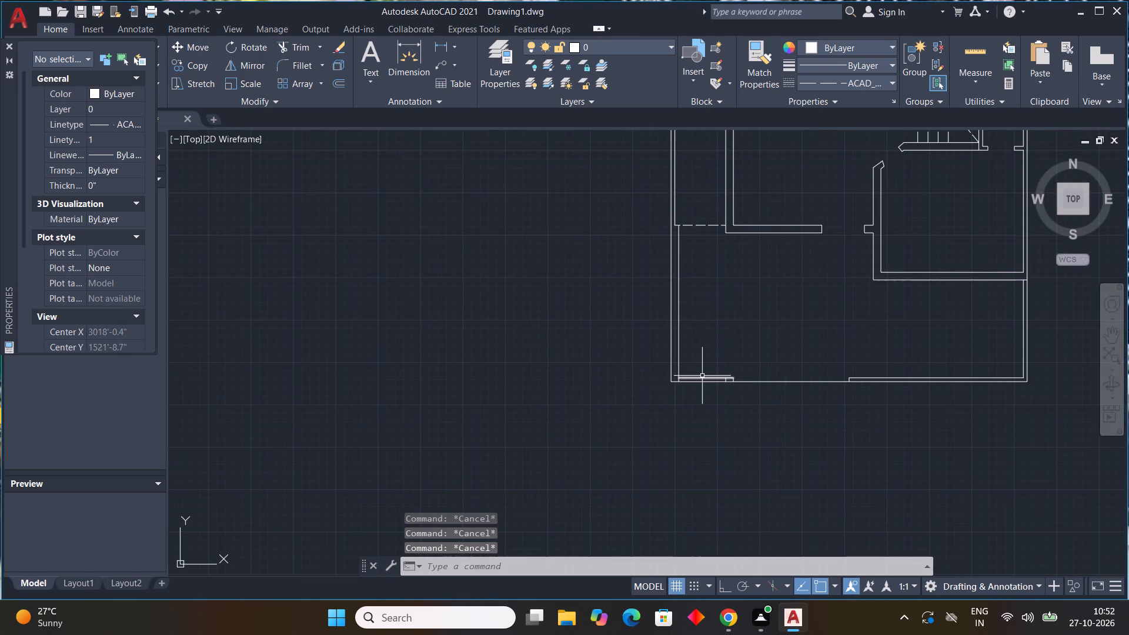
Delete the bottom wall's short inner line beside the left boundary wall together with its two short vertical marks.
{"action": "left_click", "coordinate": [706, 377]}
{"action": "scroll", "coordinate": [755, 380], "scroll_direction": "up", "scroll_amount": 4}
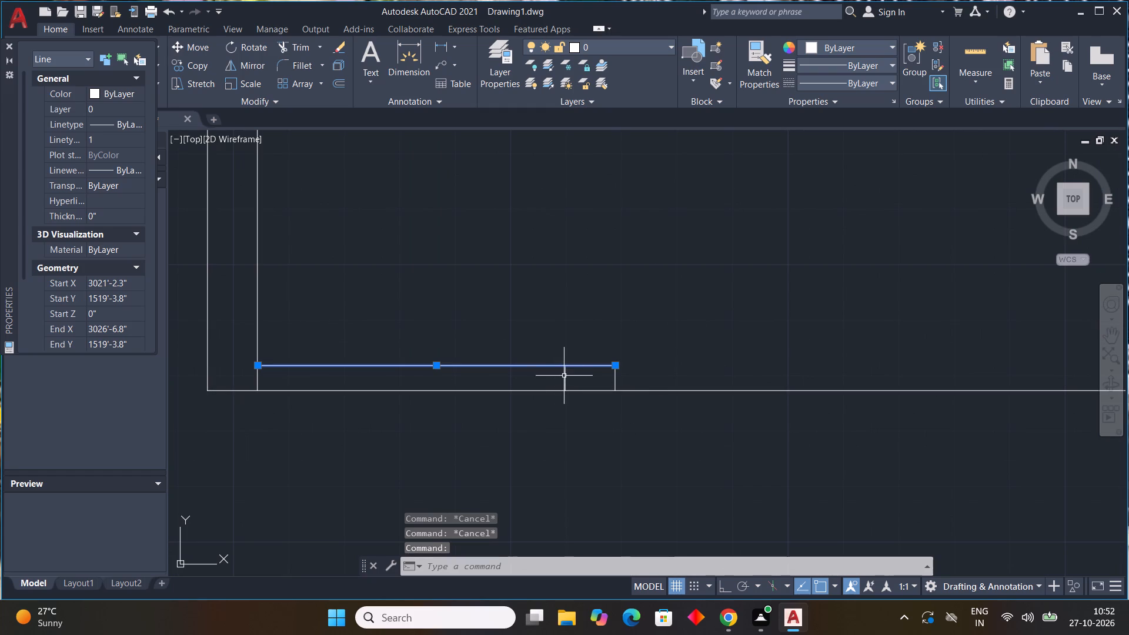
{"action": "left_click", "coordinate": [564, 376]}
{"action": "left_click", "coordinate": [616, 379]}
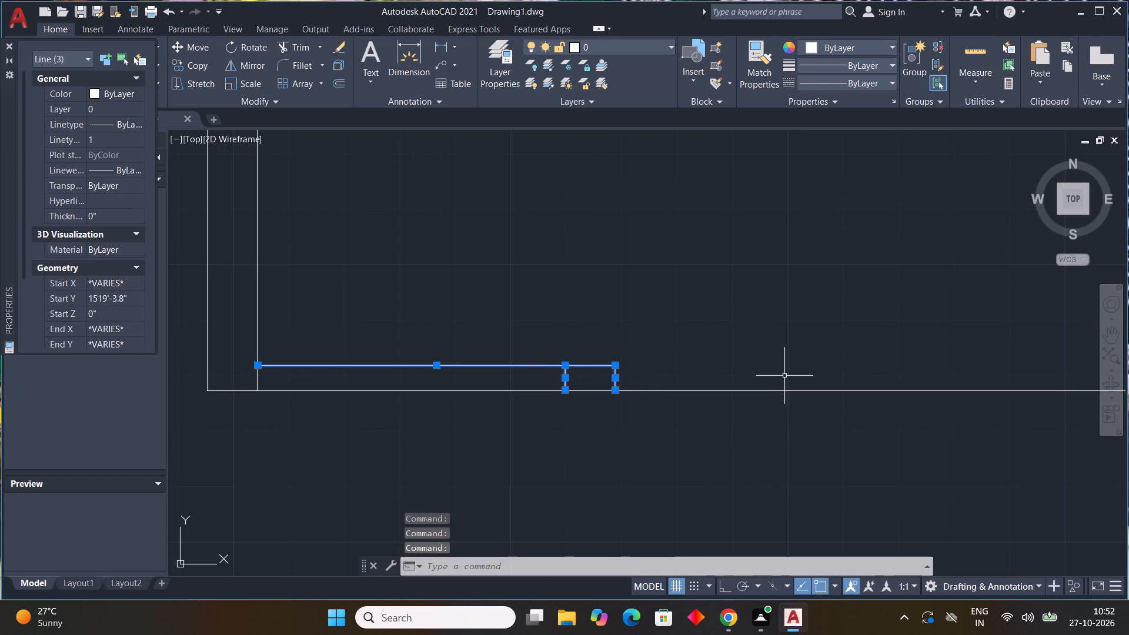
{"action": "key", "text": "Delete"}
Examine the whole floor plan and the area around the dashed division line and front space.
{"action": "scroll", "coordinate": [778, 377], "scroll_direction": "down", "scroll_amount": 4}
{"action": "middle_click_drag", "start_coordinate": [874, 419], "coordinate": [884, 438]}
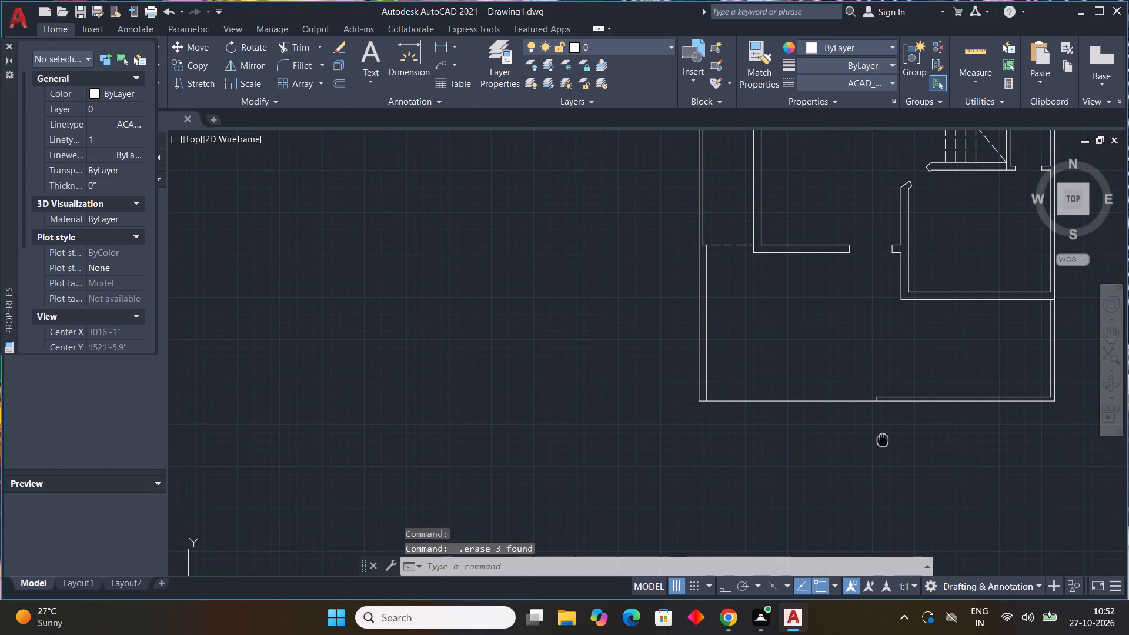
{"action": "middle_click_drag", "start_coordinate": [884, 438], "coordinate": [894, 426]}
{"action": "middle_click", "coordinate": [894, 426]}
{"action": "middle_click", "coordinate": [894, 426]}
{"action": "middle_click", "coordinate": [894, 426]}
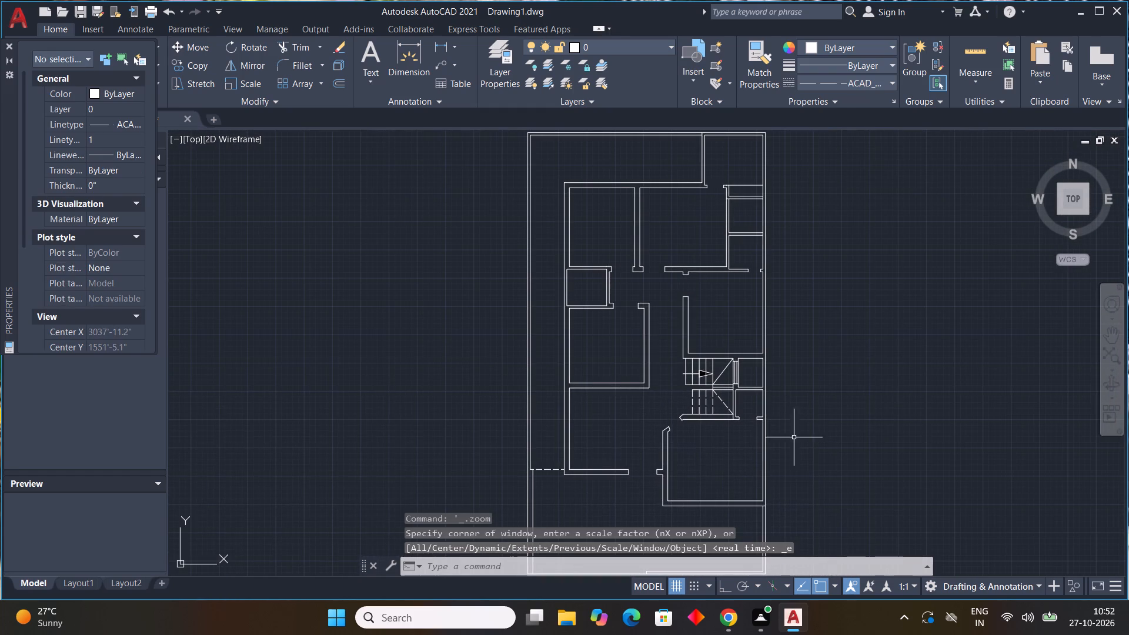
{"action": "scroll", "coordinate": [602, 421], "scroll_direction": "up", "scroll_amount": 2}
{"action": "middle_click_drag", "start_coordinate": [615, 417], "coordinate": [806, 377]}
{"action": "middle_click_drag", "start_coordinate": [809, 382], "coordinate": [811, 387]}
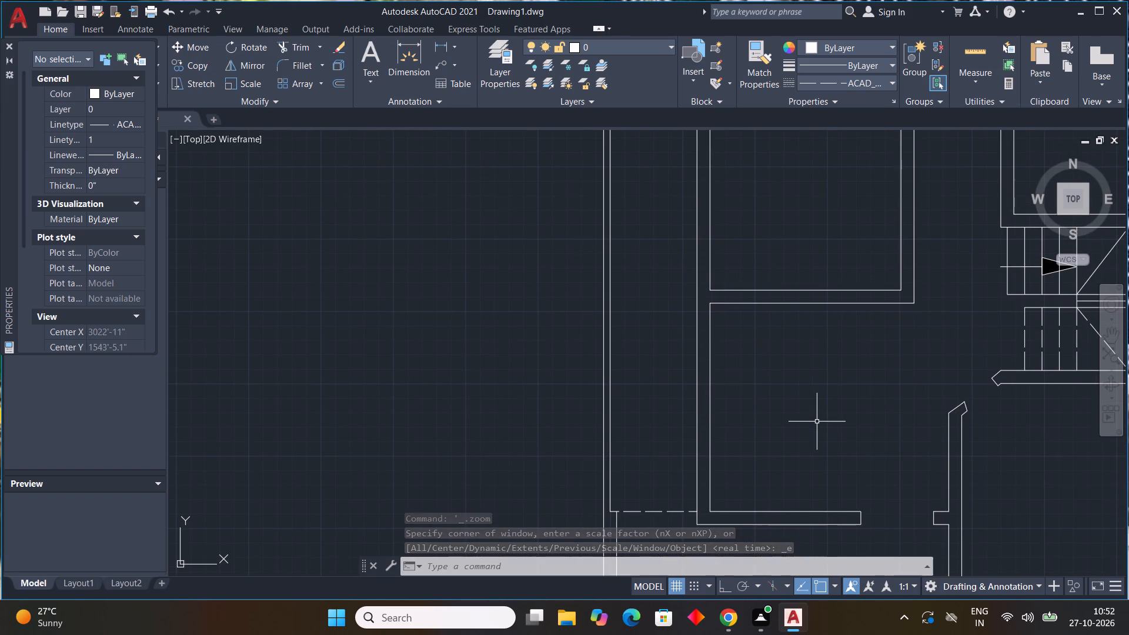
{"action": "scroll", "coordinate": [817, 422], "scroll_direction": "down", "scroll_amount": 2}
{"action": "middle_click_drag", "start_coordinate": [829, 433], "coordinate": [826, 437]}
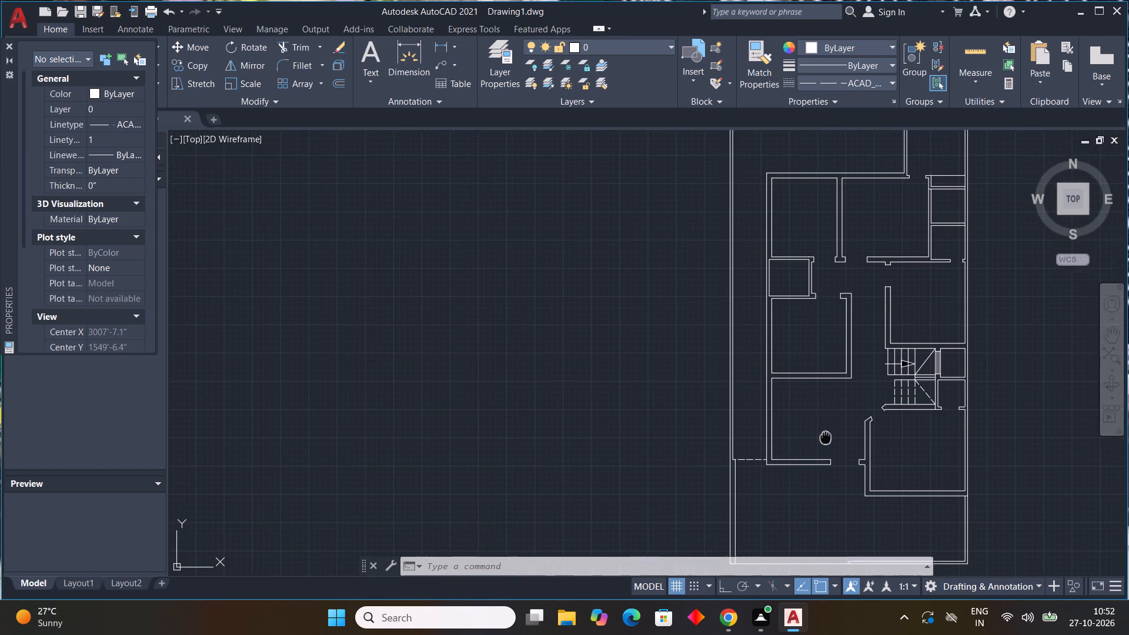
{"action": "middle_click_drag", "start_coordinate": [826, 437], "coordinate": [698, 333]}
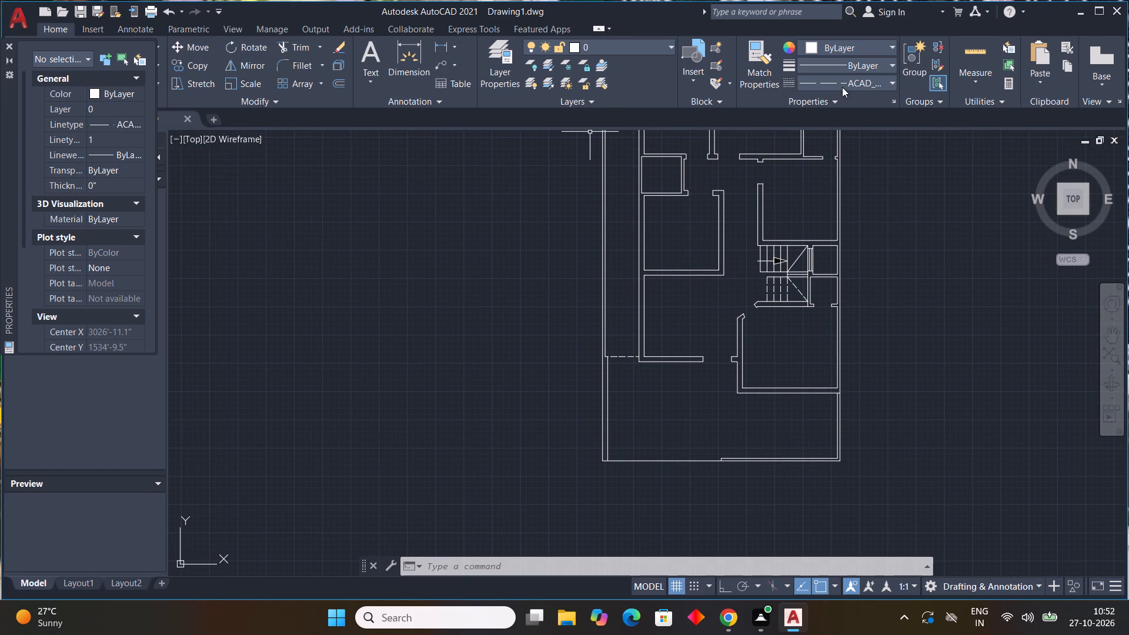
With Ortho on, draw a dashed line down from the diagonal-corner room's lower-left outer corner, continuing across to the left boundary's outer line.
{"action": "key", "text": "l"}
{"action": "key", "text": "space"}
{"action": "scroll", "coordinate": [719, 396], "scroll_direction": "up", "scroll_amount": 2}
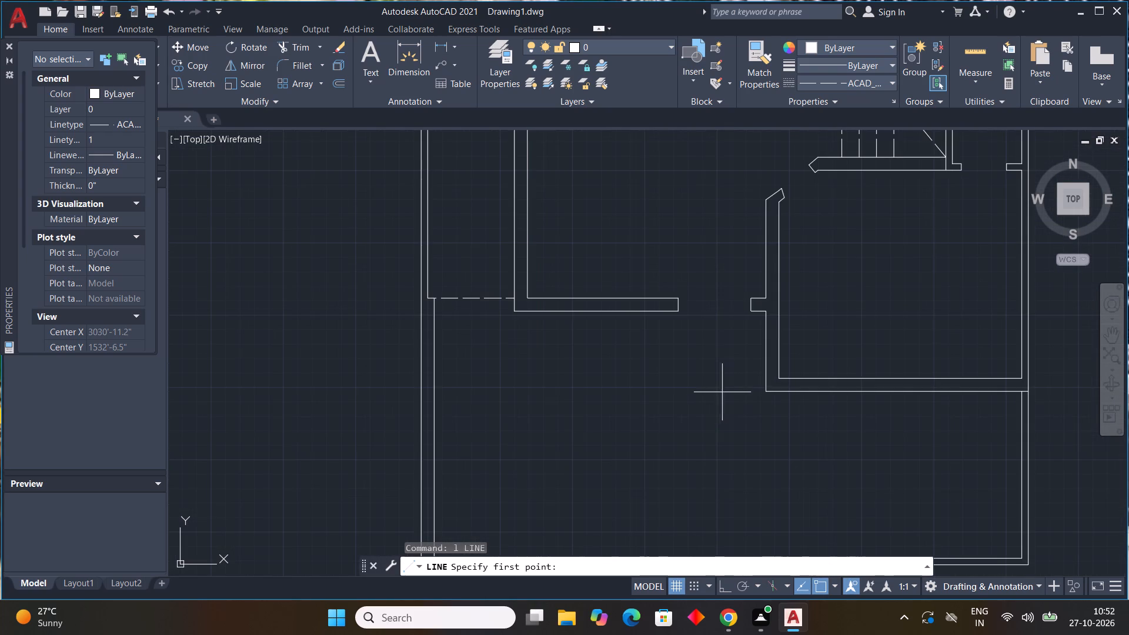
{"action": "left_click", "coordinate": [769, 390]}
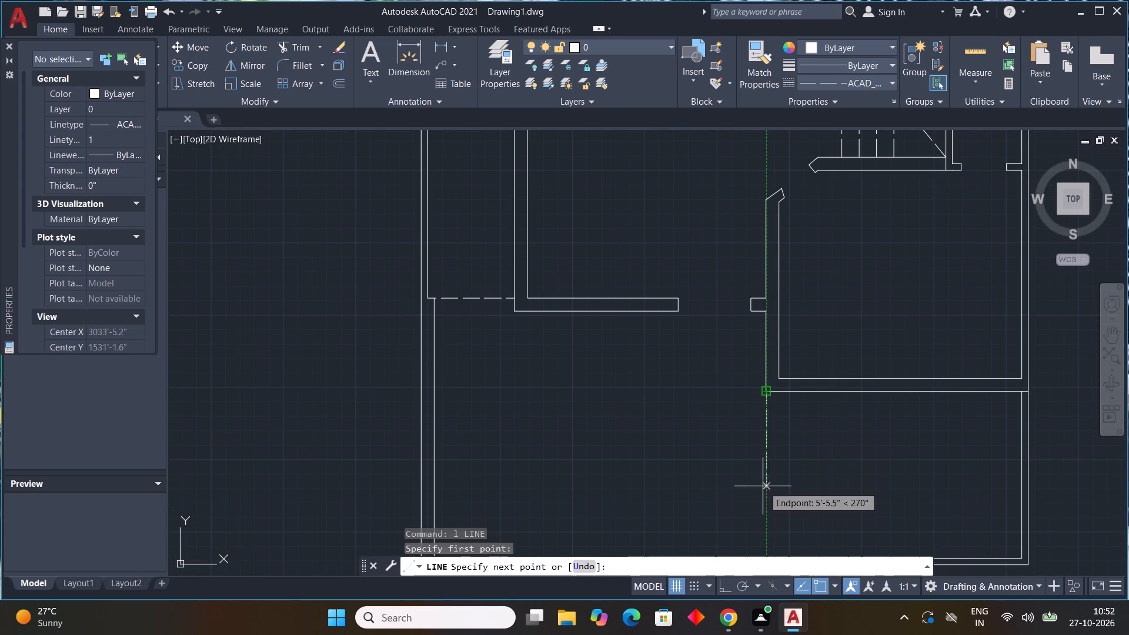
{"action": "key", "text": "F8"}
{"action": "scroll", "coordinate": [774, 479], "scroll_direction": "down", "scroll_amount": 2}
{"action": "middle_click", "coordinate": [776, 469]}
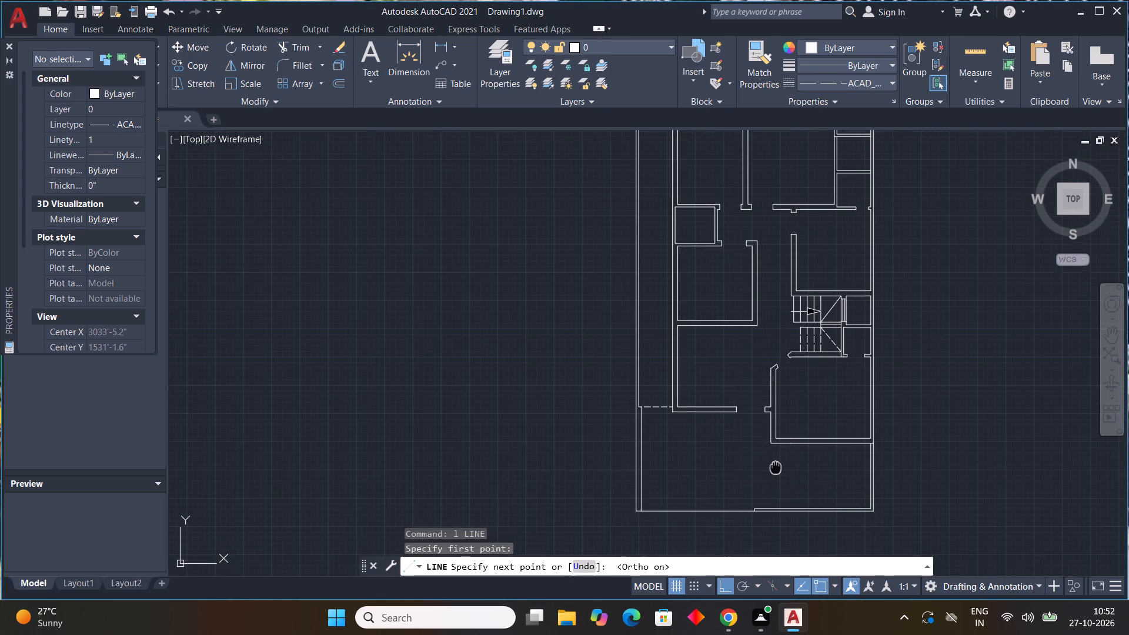
{"action": "scroll", "coordinate": [771, 462], "scroll_direction": "up", "scroll_amount": 1}
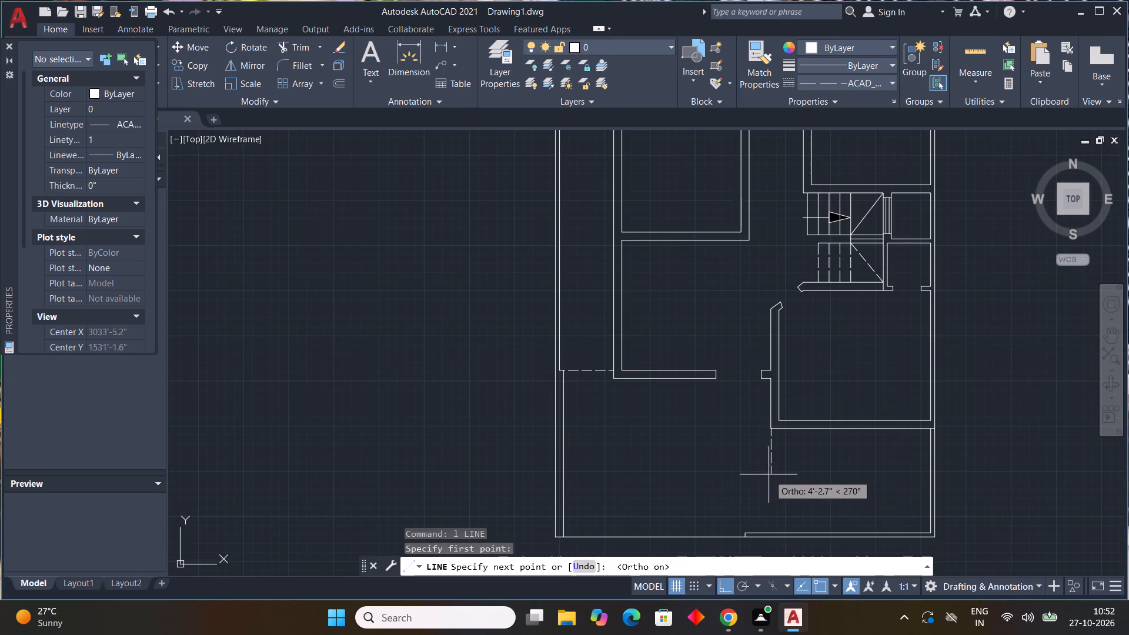
{"action": "left_click", "coordinate": [773, 482]}
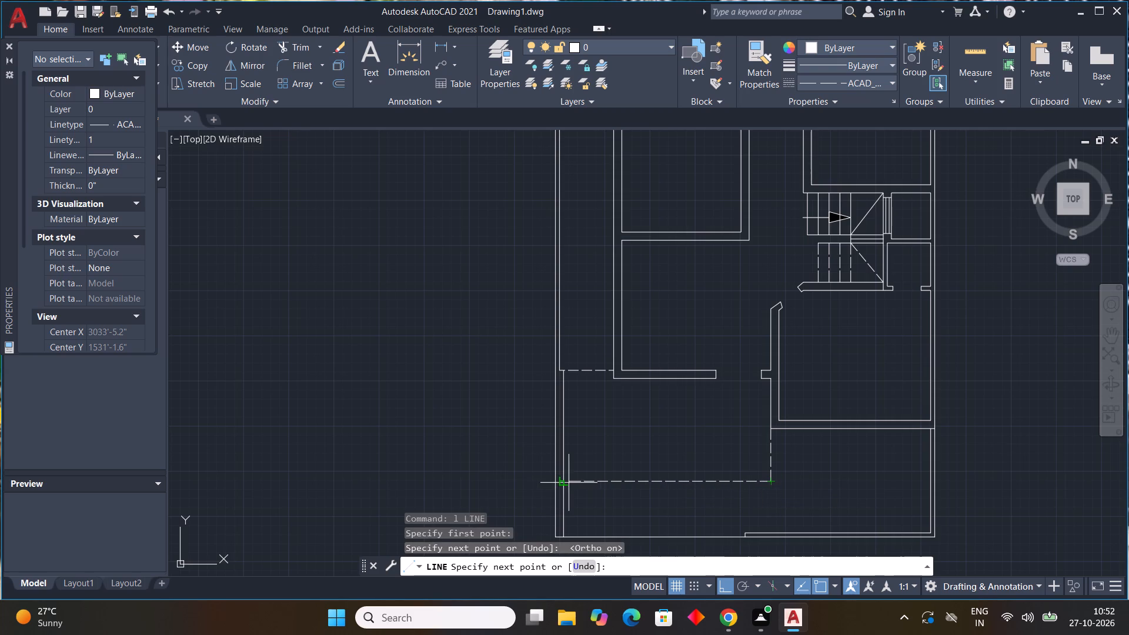
{"action": "scroll", "coordinate": [560, 480], "scroll_direction": "up", "scroll_amount": 2}
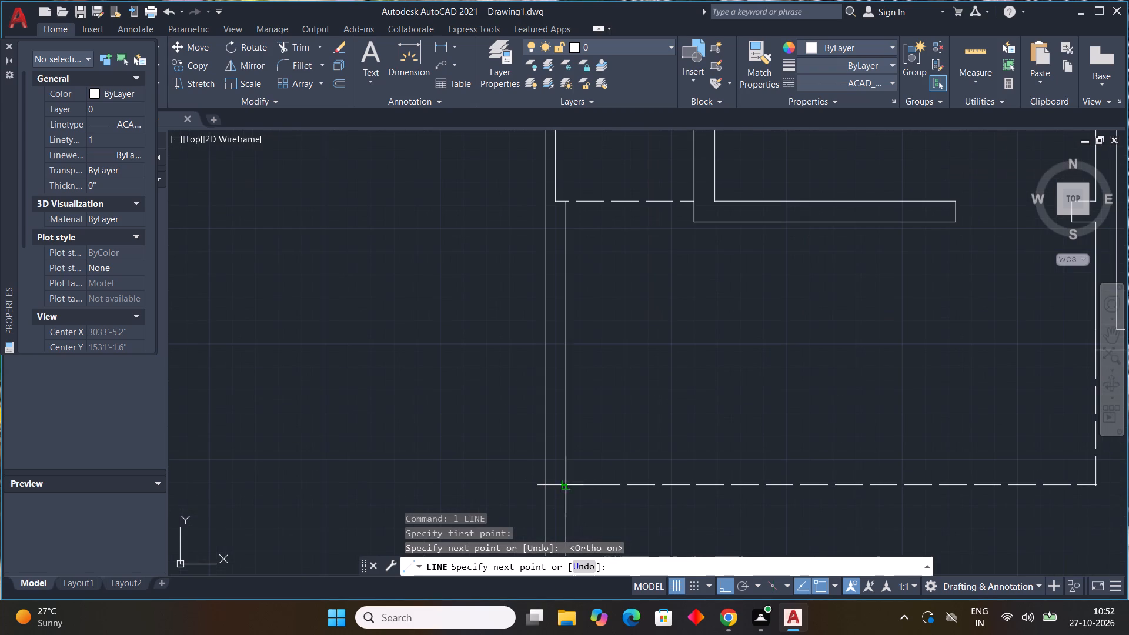
{"action": "left_click", "coordinate": [543, 480]}
{"action": "scroll", "coordinate": [594, 485], "scroll_direction": "down", "scroll_amount": 4}
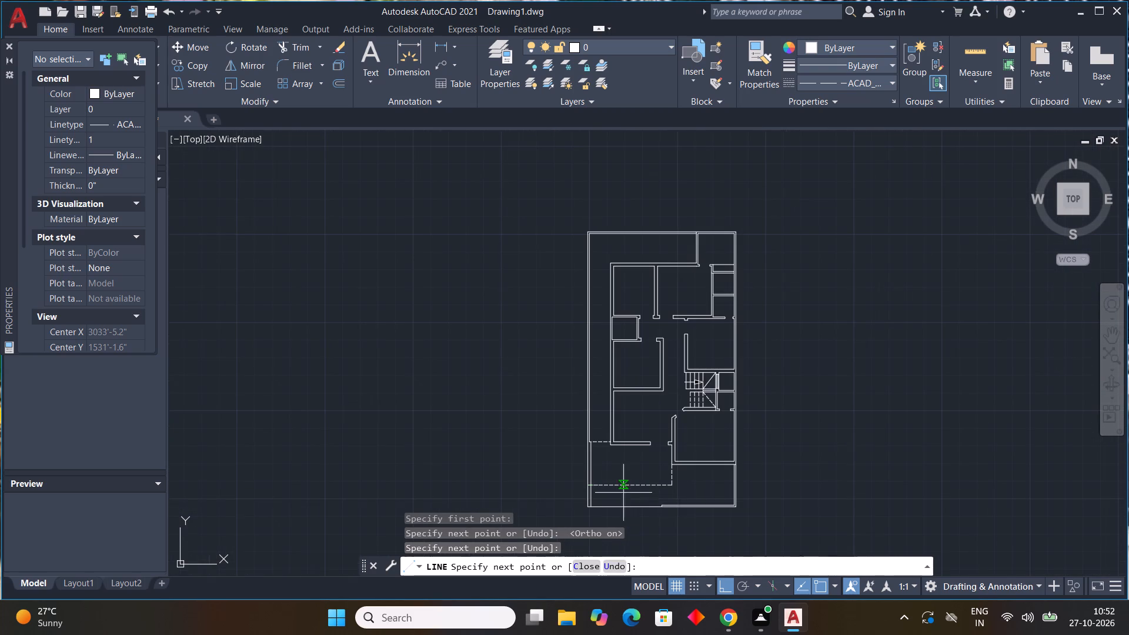
{"action": "key", "text": "Escape"}
Start the Rectangle command and set the current linetype to ByLayer.
{"action": "scroll", "coordinate": [611, 484], "scroll_direction": "up", "scroll_amount": 2}
{"action": "middle_click_drag", "start_coordinate": [611, 484], "coordinate": [615, 459]}
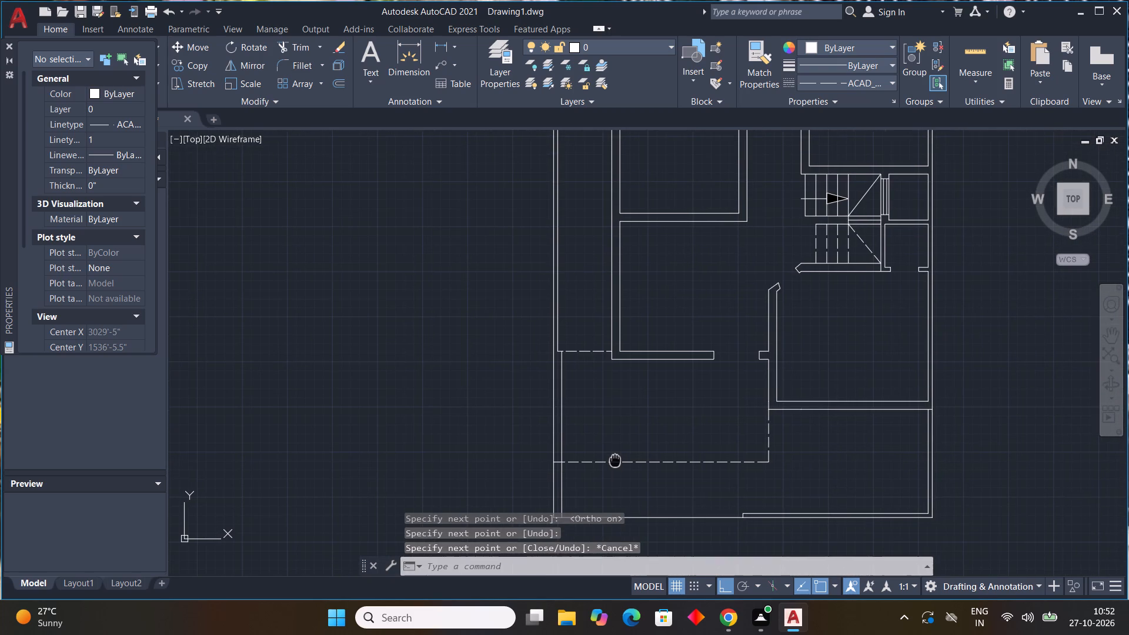
{"action": "middle_click_drag", "start_coordinate": [615, 459], "coordinate": [616, 405]}
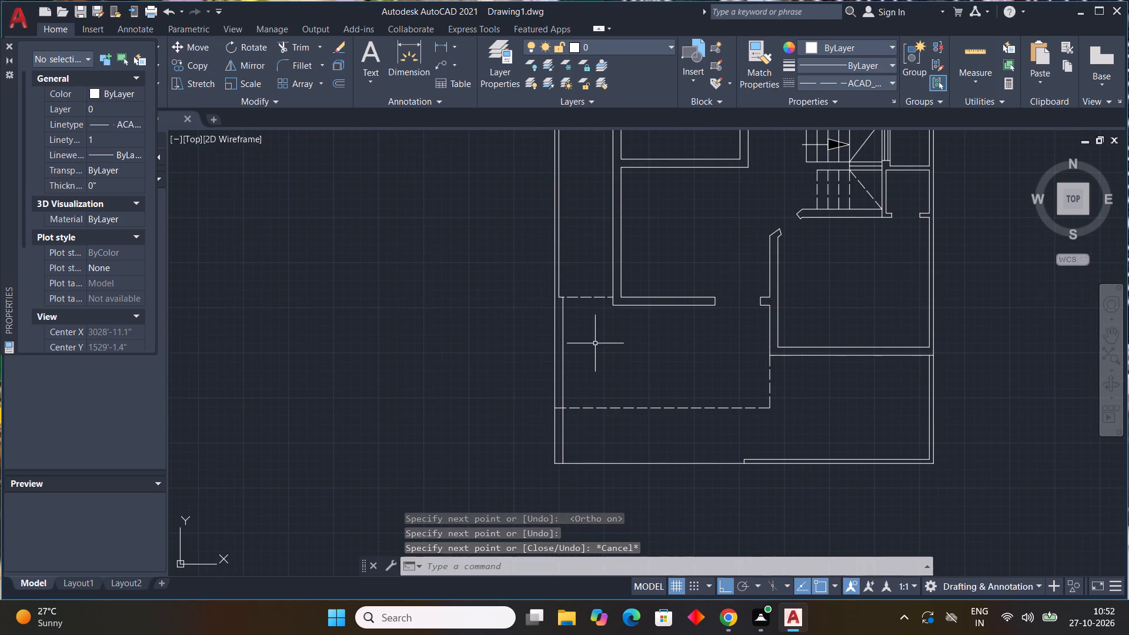
{"action": "key", "text": "r"}
{"action": "key", "text": "e"}
{"action": "key", "text": "c"}
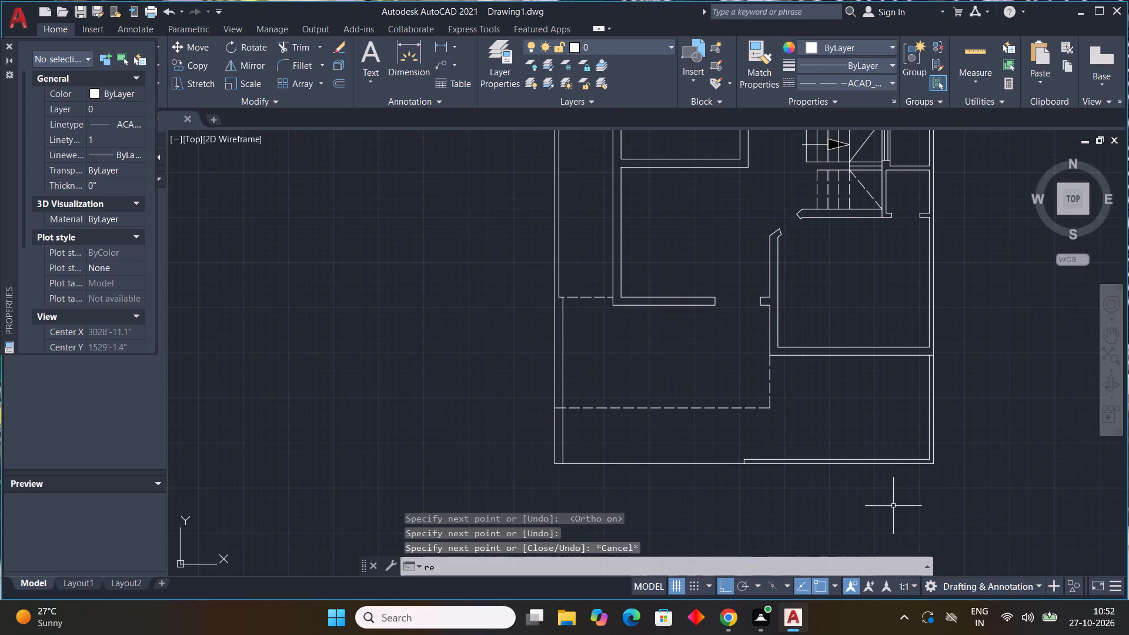
{"action": "key", "text": "space"}
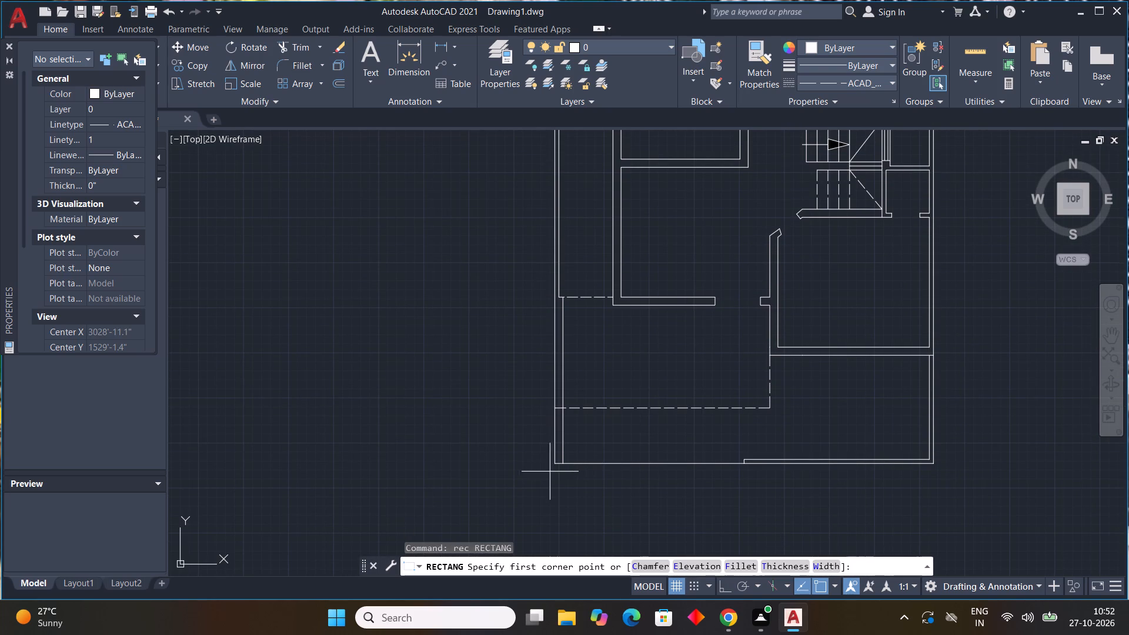
{"action": "left_click", "coordinate": [844, 81]}
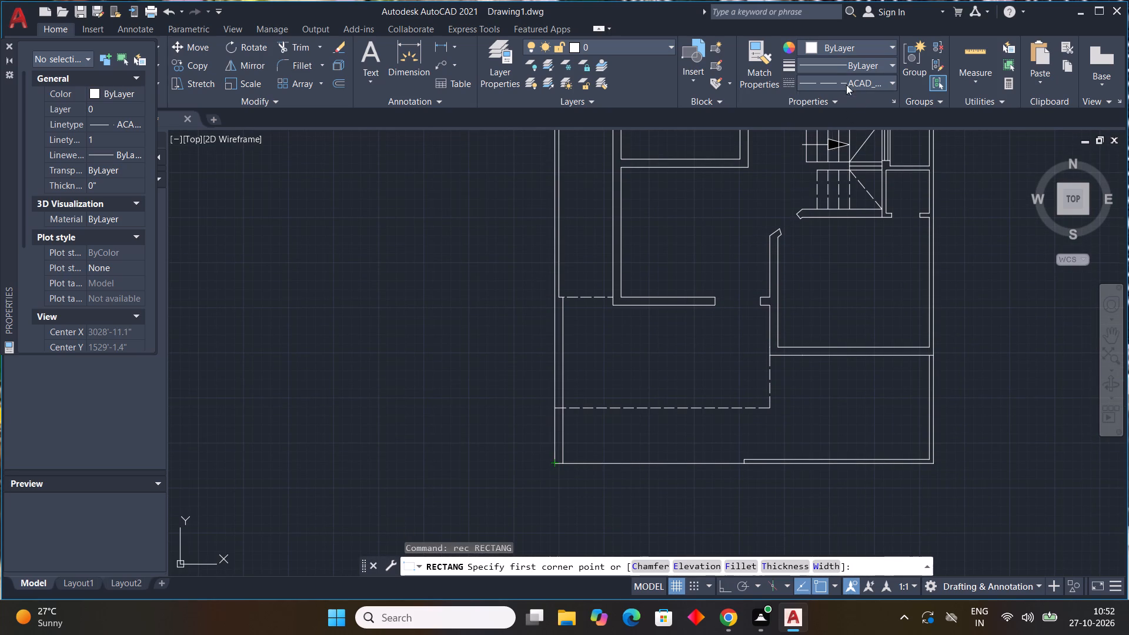
{"action": "left_click", "coordinate": [847, 93]}
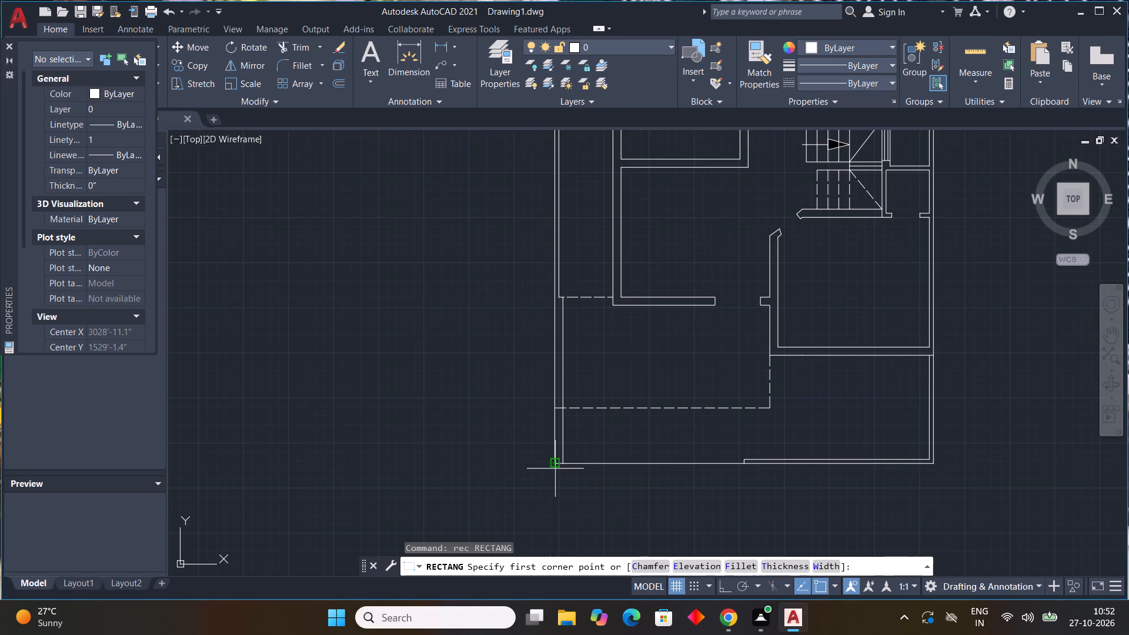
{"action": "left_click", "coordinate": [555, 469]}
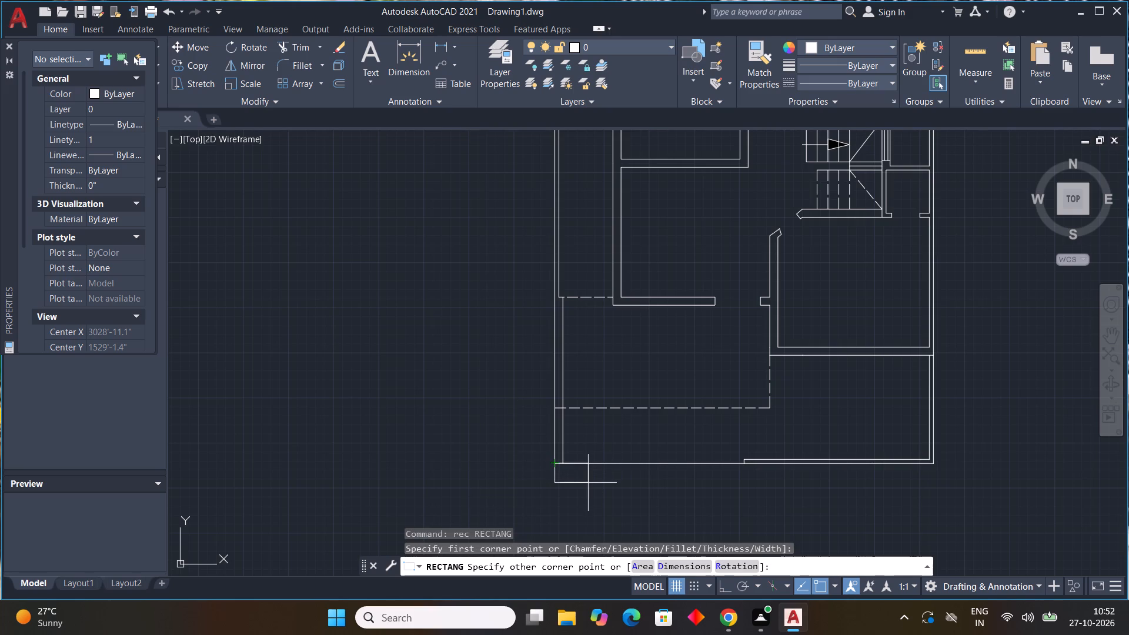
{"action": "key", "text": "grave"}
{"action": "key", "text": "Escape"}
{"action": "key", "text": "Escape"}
Draw a small square column at the plan's bottom-left corner, starting from the outline's outer corner.
{"action": "key", "text": "space"}
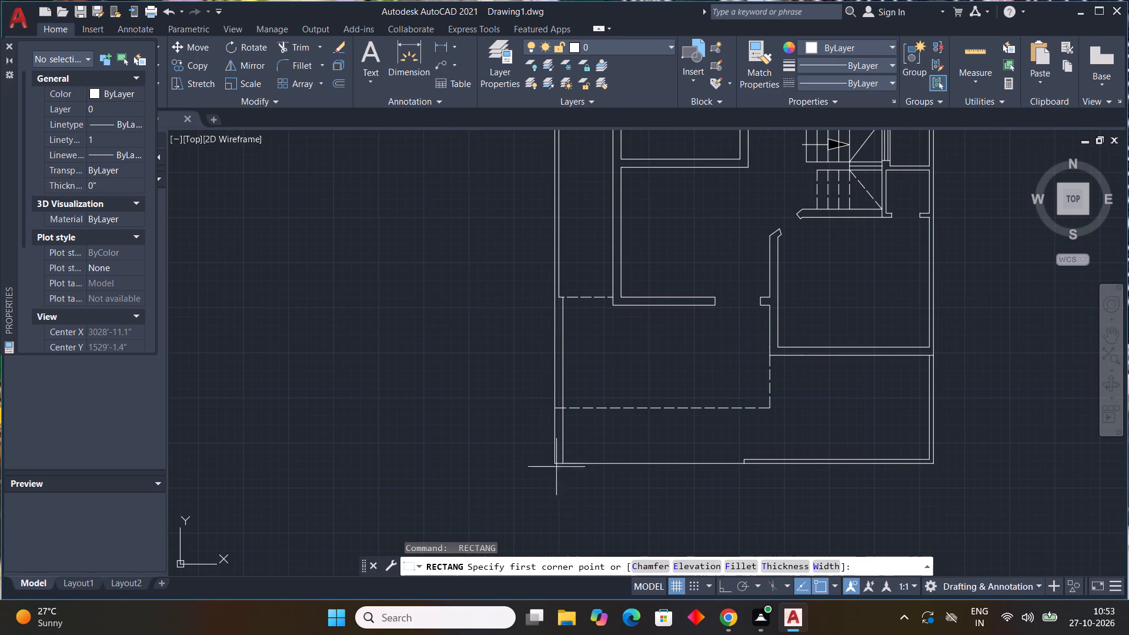
{"action": "left_click", "coordinate": [559, 464]}
{"action": "scroll", "coordinate": [577, 447], "scroll_direction": "up", "scroll_amount": 2}
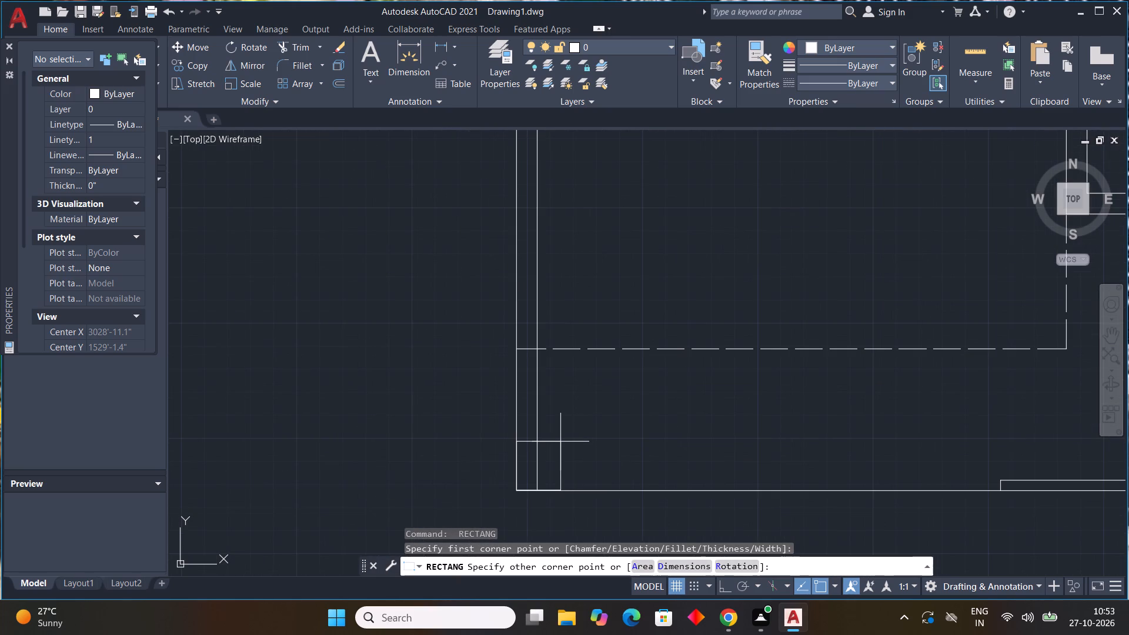
{"action": "left_click", "coordinate": [564, 443]}
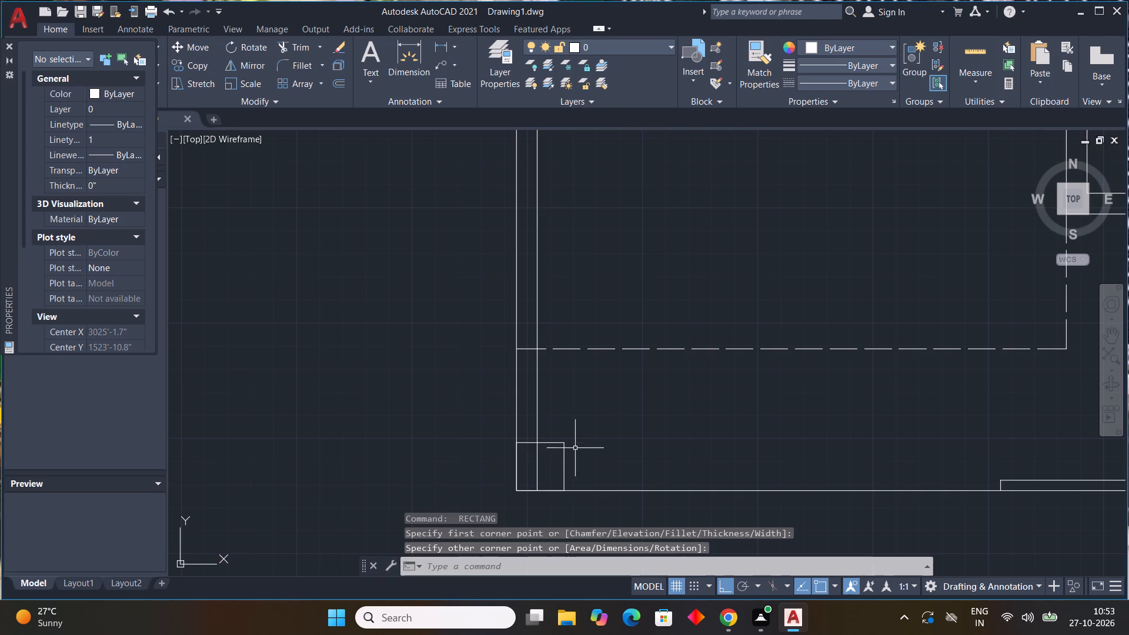
Trim away the left boundary wall's inner line where it runs inside the small corner square.
{"action": "key", "text": "Escape"}
{"action": "key", "text": "t"}
{"action": "key", "text": "r"}
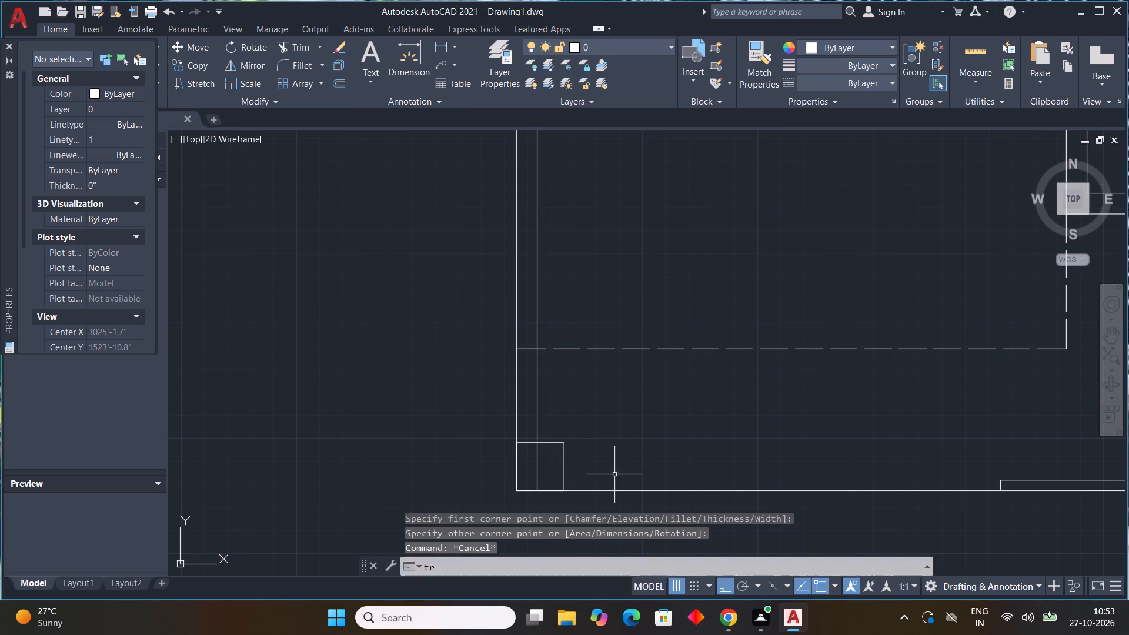
{"action": "key", "text": "space"}
{"action": "left_click", "coordinate": [537, 472]}
{"action": "scroll", "coordinate": [622, 452], "scroll_direction": "down", "scroll_amount": 1}
{"action": "middle_click_drag", "start_coordinate": [622, 455], "coordinate": [622, 464]}
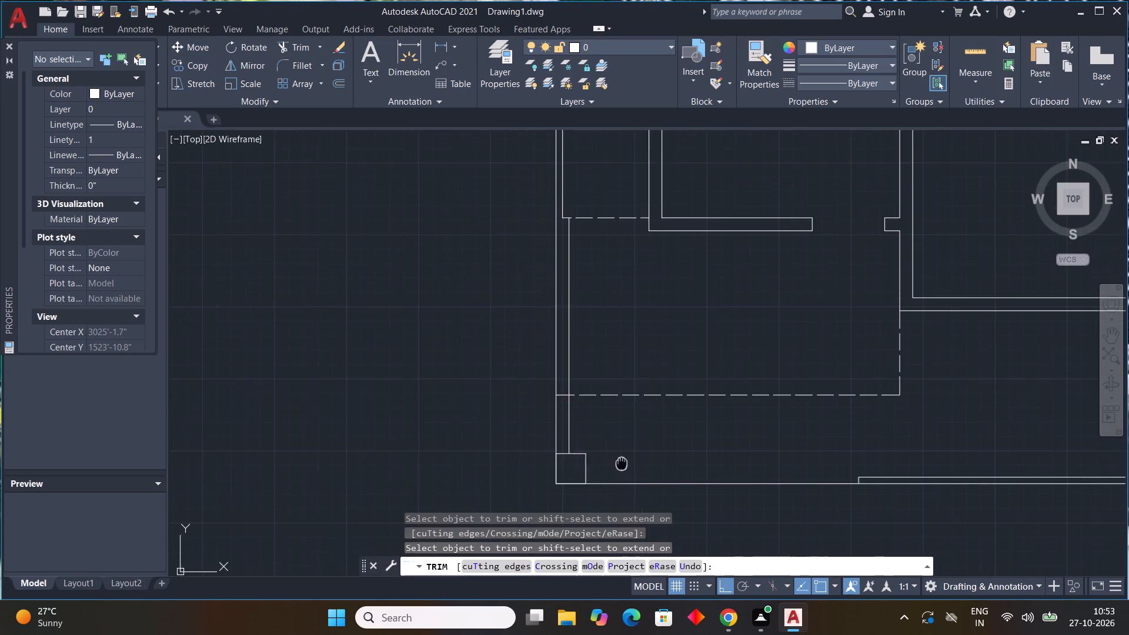
{"action": "middle_click_drag", "start_coordinate": [622, 464], "coordinate": [626, 490]}
{"action": "key", "text": "Escape"}
{"action": "key", "text": "Escape"}
{"action": "key", "text": "Escape"}
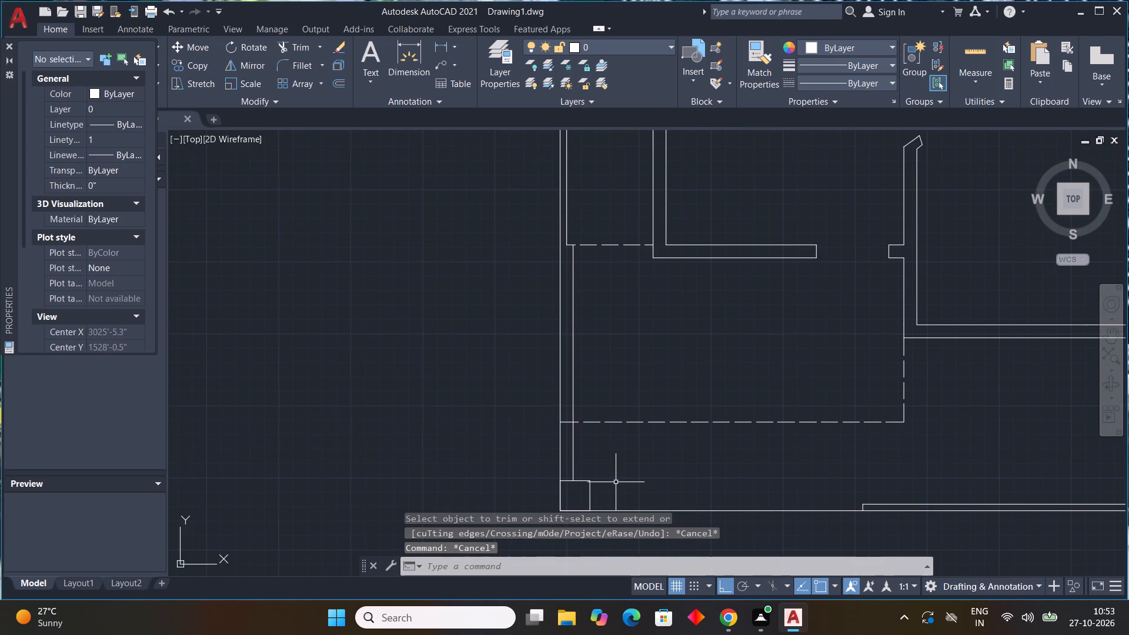
Trim the left boundary wall's inner line between the corner square and the lower dashed division line.
{"action": "type", "text": "tr"}
{"action": "key", "text": "space"}
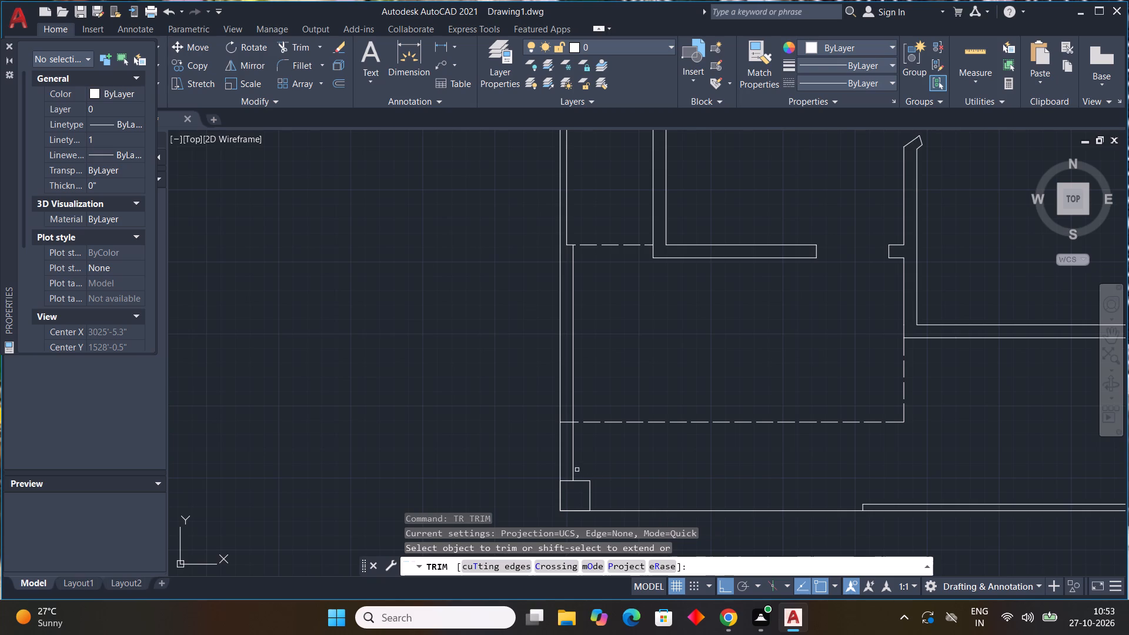
{"action": "left_click", "coordinate": [571, 463]}
{"action": "key", "text": "Escape"}
Draw a vertical line from the midpoint of the left boundary wall's thickness at the lower dashed line down to the corner square's top edge.
{"action": "key", "text": "l"}
{"action": "key", "text": "space"}
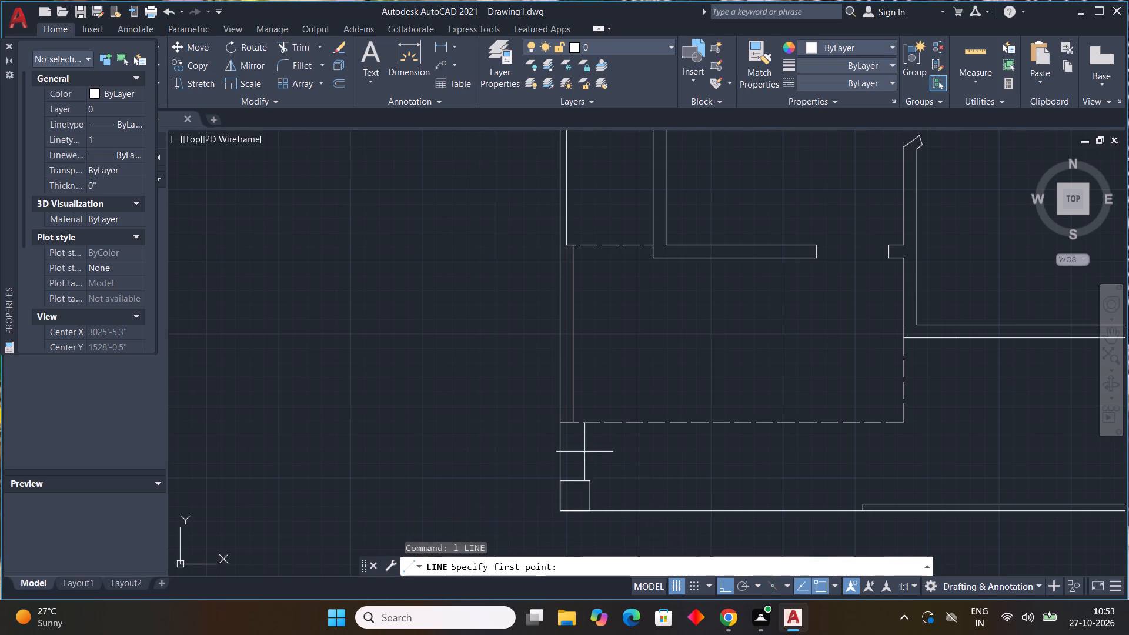
{"action": "scroll", "coordinate": [568, 425], "scroll_direction": "up", "scroll_amount": 2}
{"action": "scroll", "coordinate": [566, 420], "scroll_direction": "down", "scroll_amount": 1}
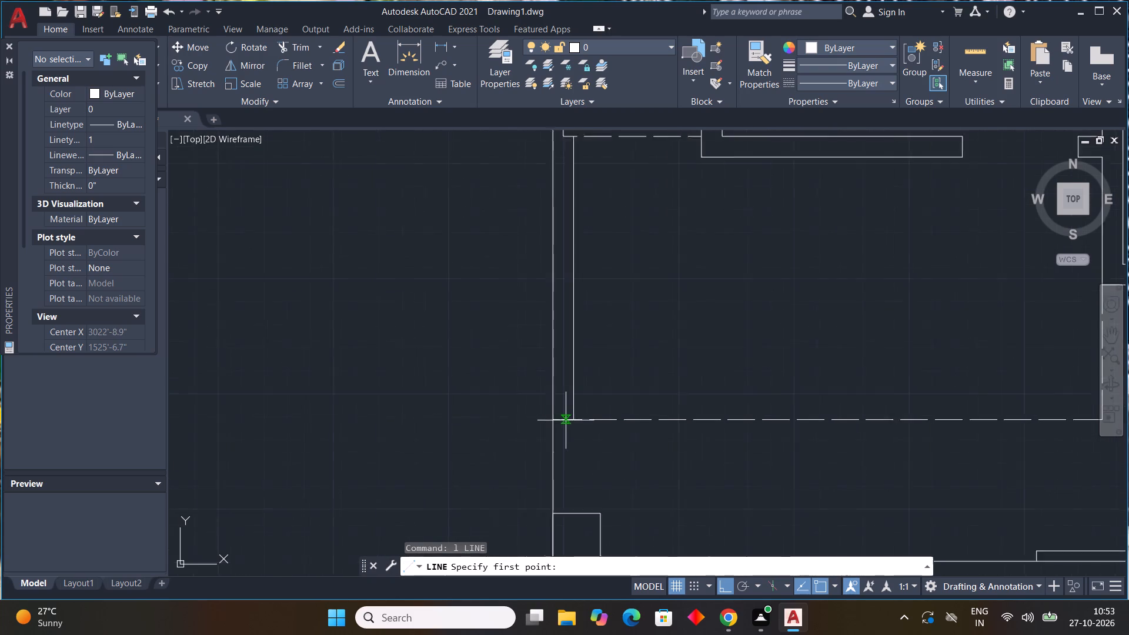
{"action": "scroll", "coordinate": [566, 420], "scroll_direction": "down", "scroll_amount": 1}
{"action": "scroll", "coordinate": [564, 421], "scroll_direction": "up", "scroll_amount": 3}
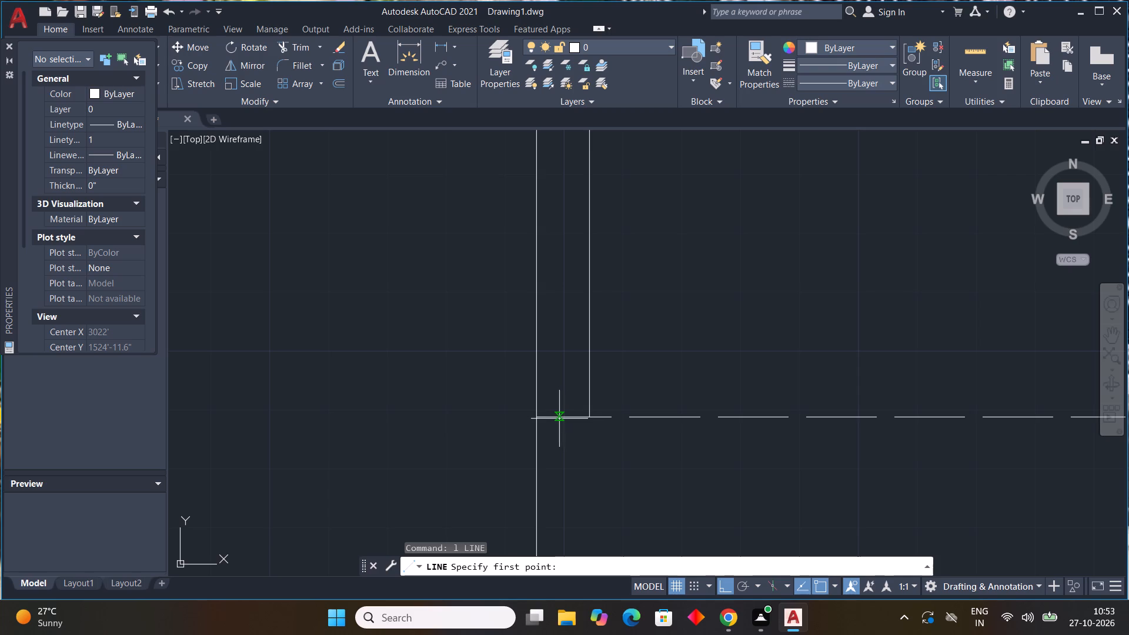
{"action": "left_click", "coordinate": [564, 419]}
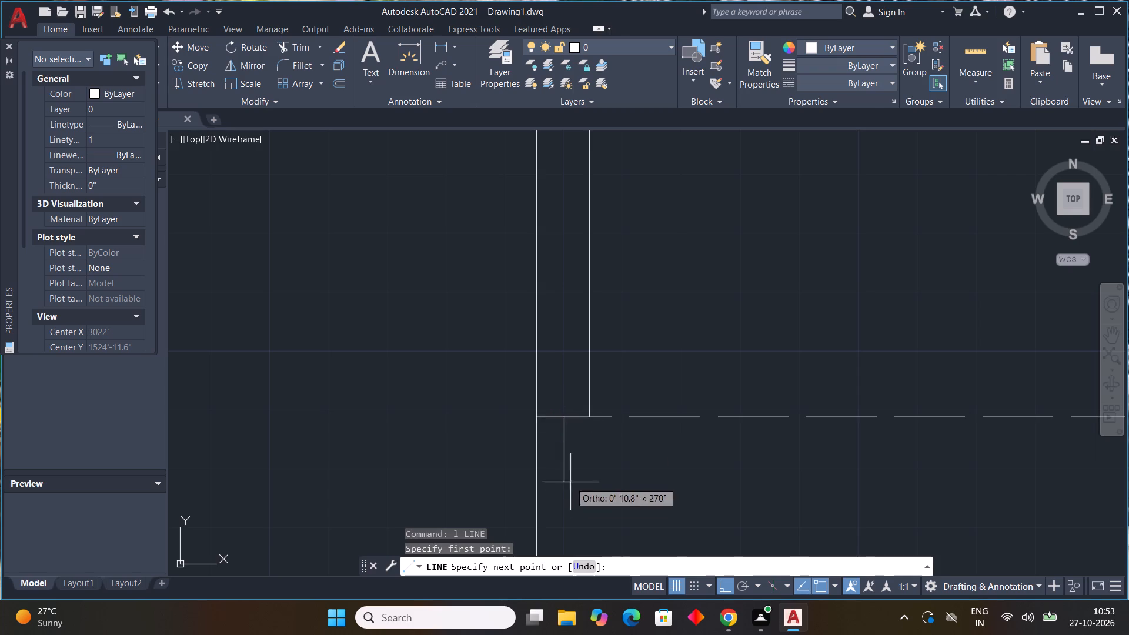
{"action": "scroll", "coordinate": [572, 496], "scroll_direction": "down", "scroll_amount": 3}
{"action": "middle_click_drag", "start_coordinate": [572, 500], "coordinate": [572, 443]}
{"action": "middle_click", "coordinate": [572, 443]}
{"action": "scroll", "coordinate": [576, 476], "scroll_direction": "up", "scroll_amount": 1}
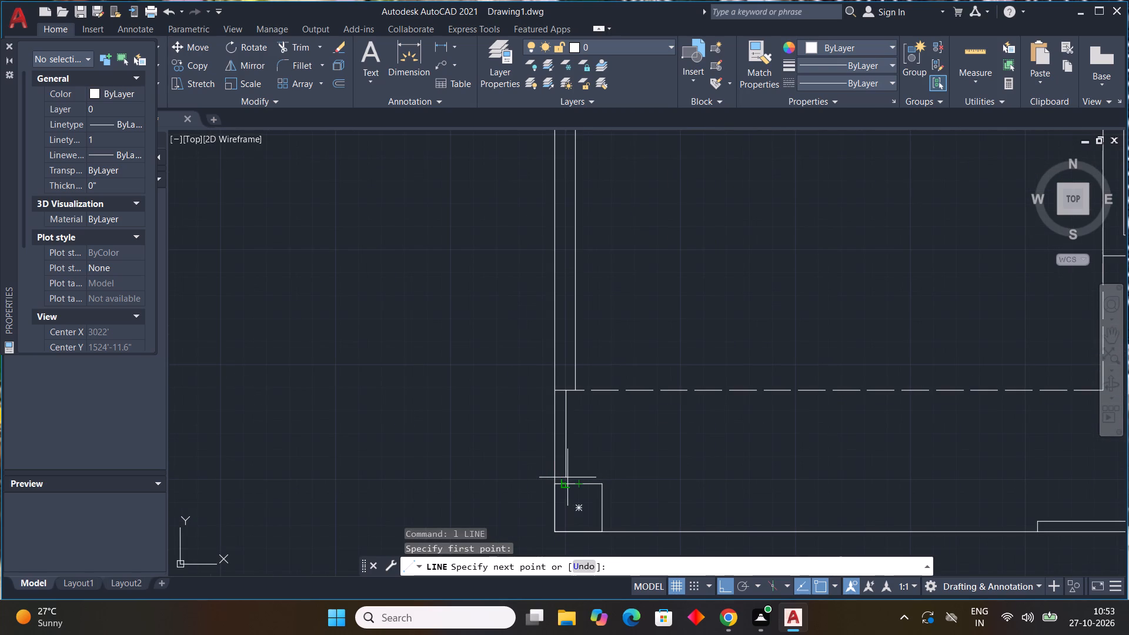
{"action": "left_click", "coordinate": [572, 486]}
{"action": "scroll", "coordinate": [647, 472], "scroll_direction": "down", "scroll_amount": 3}
{"action": "key", "text": "Escape"}
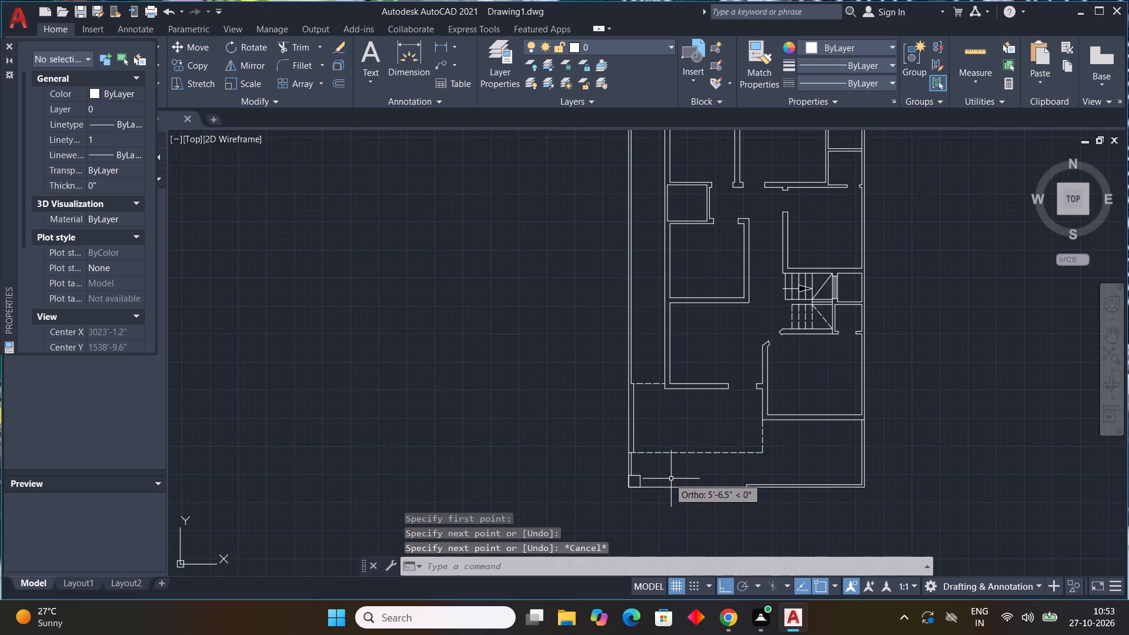
{"action": "key", "text": "Escape"}
{"action": "key", "text": "Escape"}
{"action": "key", "text": "Escape"}
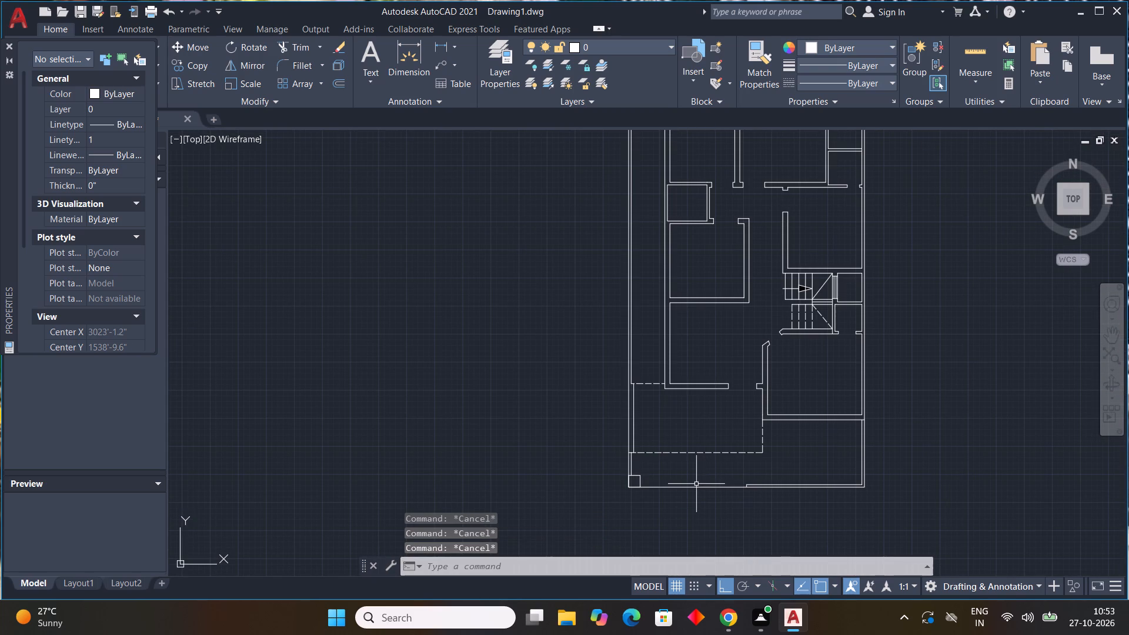
Close the Properties palette.
{"action": "middle_click_drag", "start_coordinate": [703, 475], "coordinate": [601, 400]}
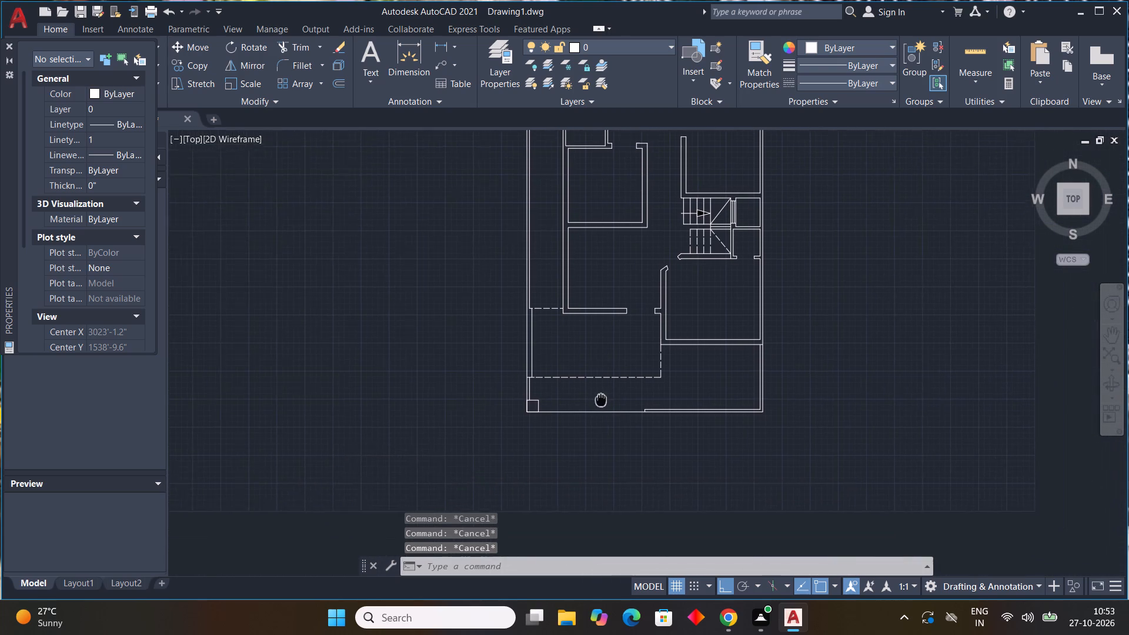
{"action": "middle_click_drag", "start_coordinate": [601, 400], "coordinate": [529, 357]}
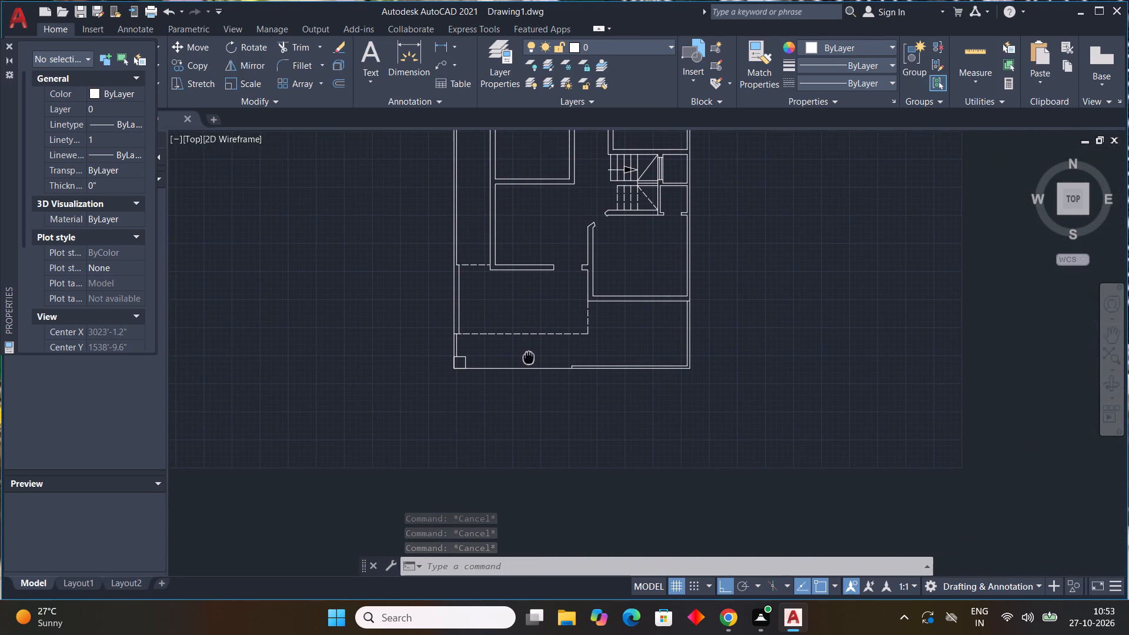
{"action": "middle_click_drag", "start_coordinate": [529, 357], "coordinate": [533, 357]}
{"action": "scroll", "coordinate": [620, 355], "scroll_direction": "up", "scroll_amount": 3}
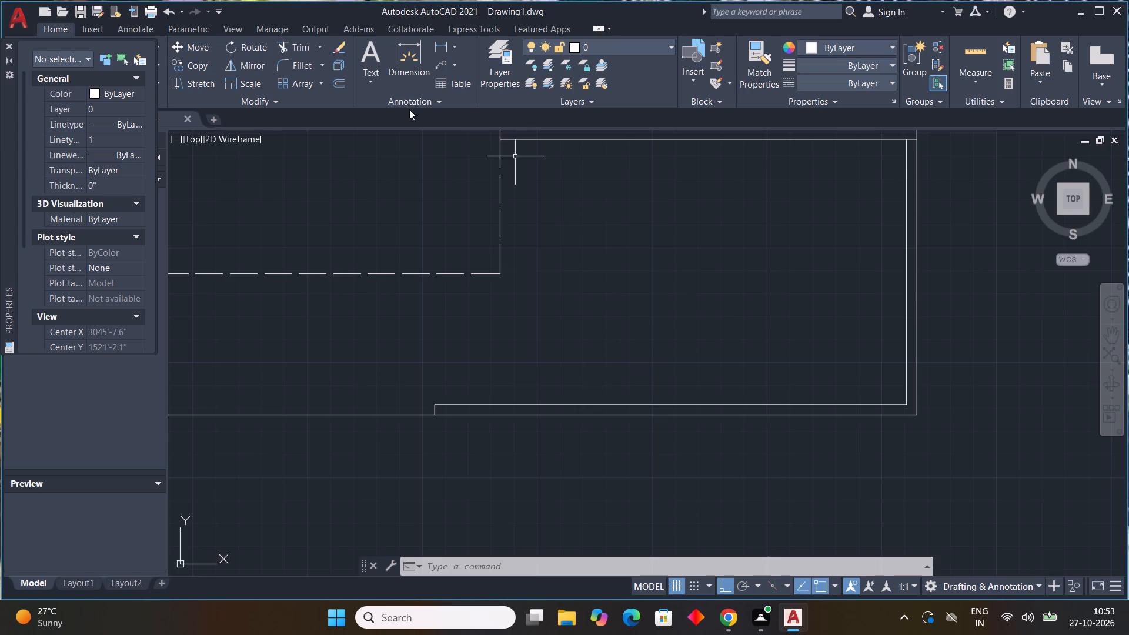
{"action": "left_click", "coordinate": [10, 46]}
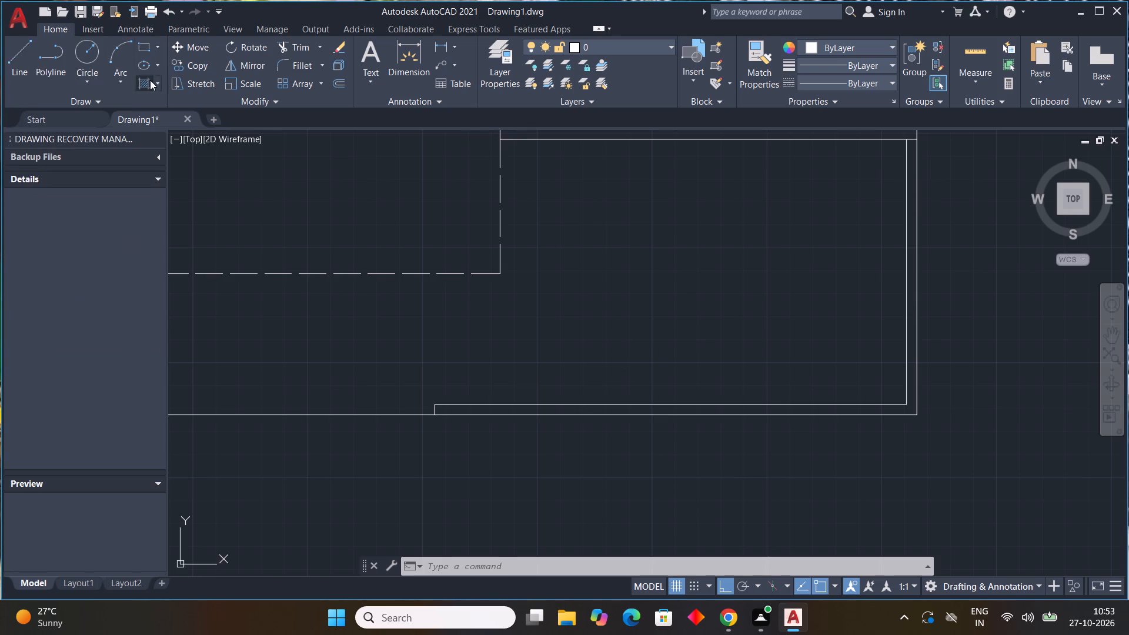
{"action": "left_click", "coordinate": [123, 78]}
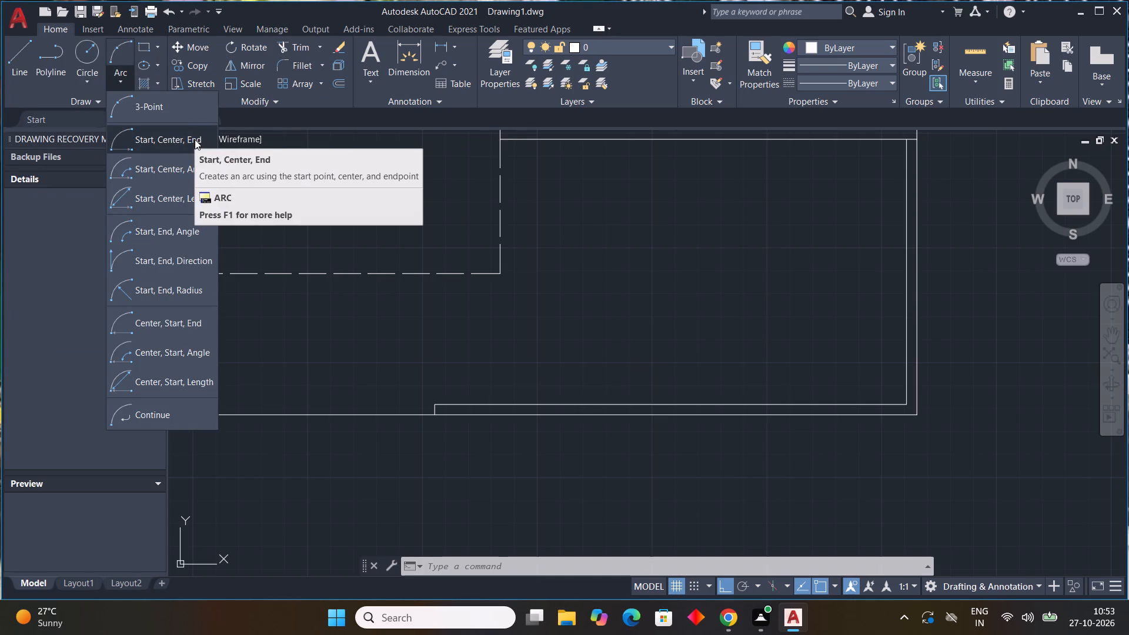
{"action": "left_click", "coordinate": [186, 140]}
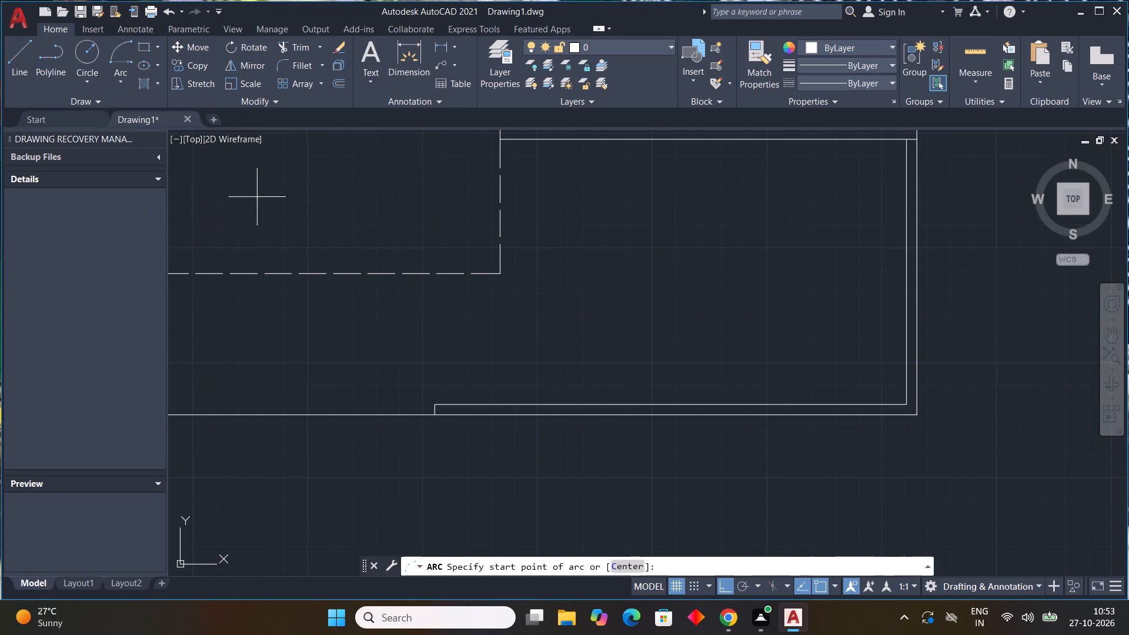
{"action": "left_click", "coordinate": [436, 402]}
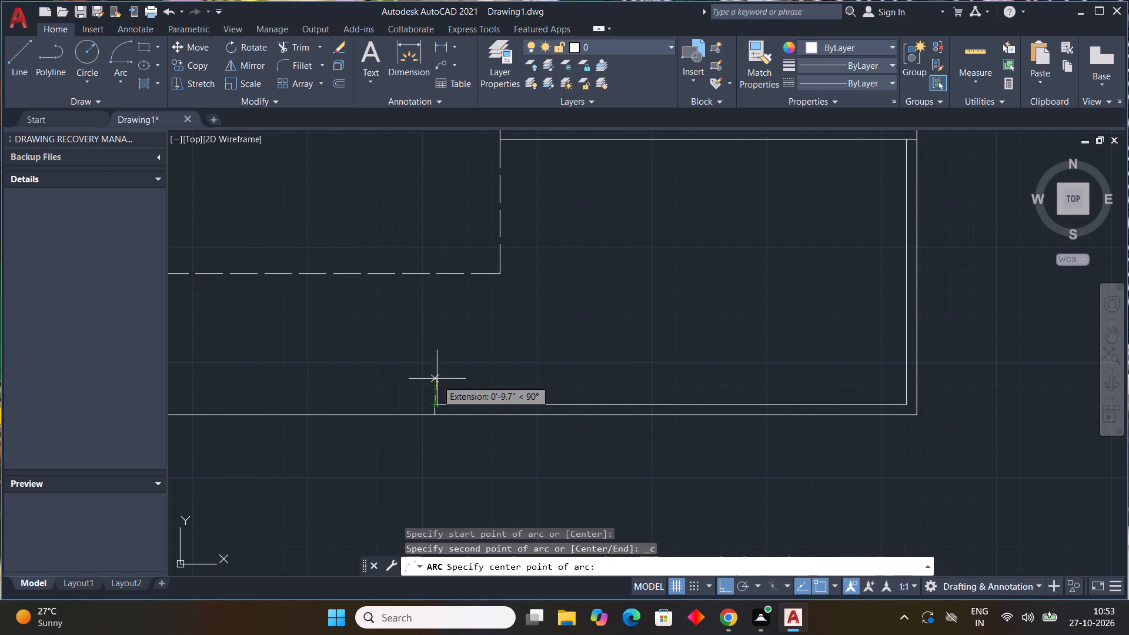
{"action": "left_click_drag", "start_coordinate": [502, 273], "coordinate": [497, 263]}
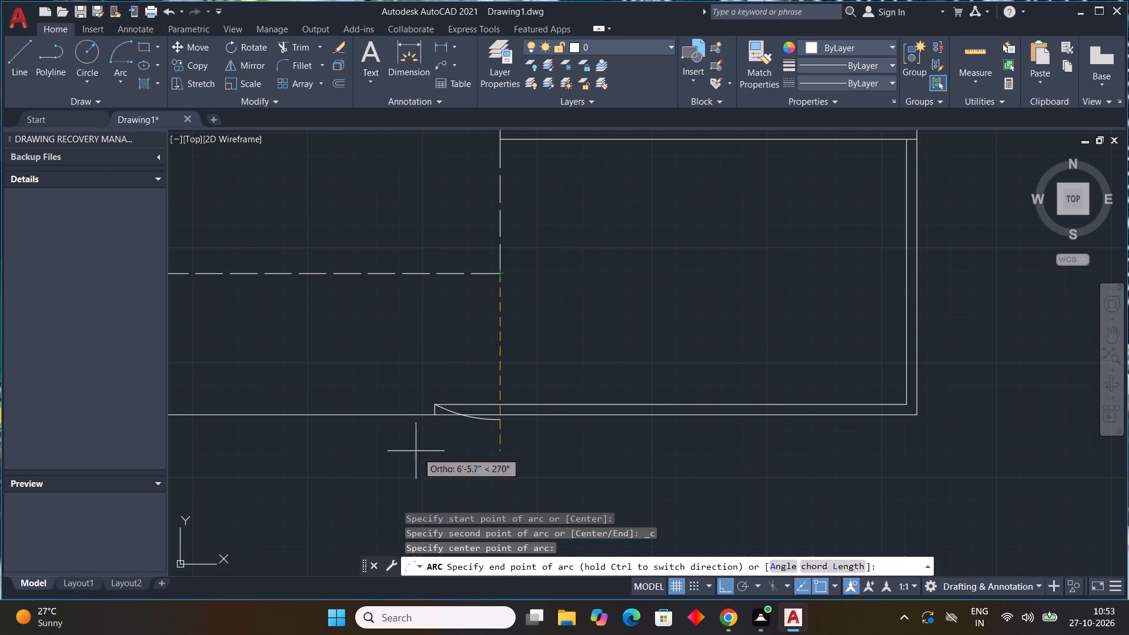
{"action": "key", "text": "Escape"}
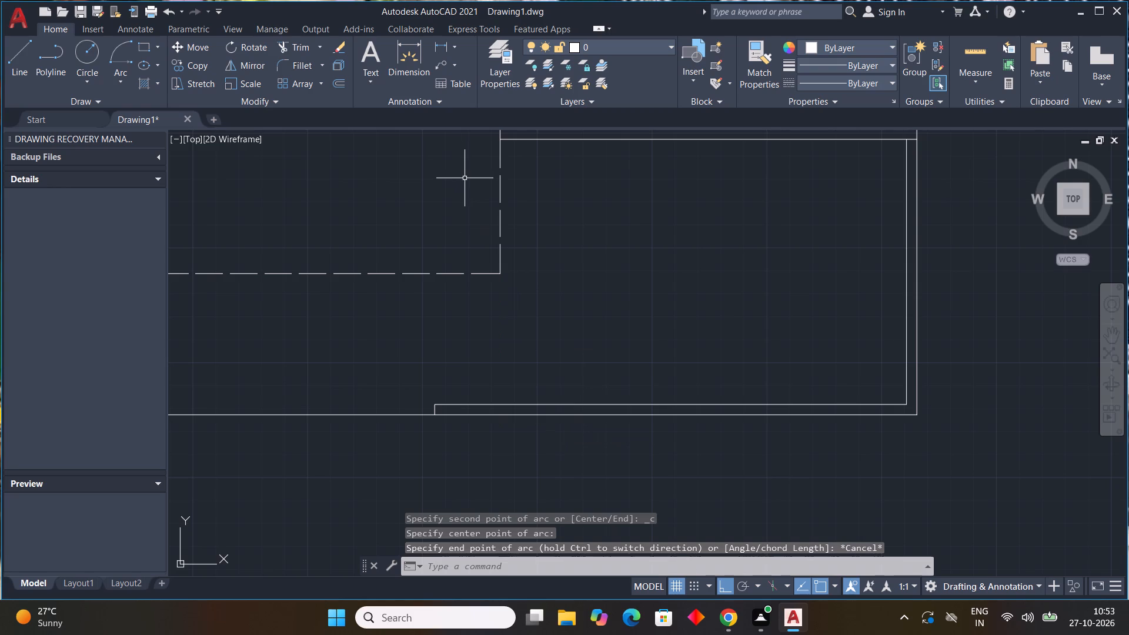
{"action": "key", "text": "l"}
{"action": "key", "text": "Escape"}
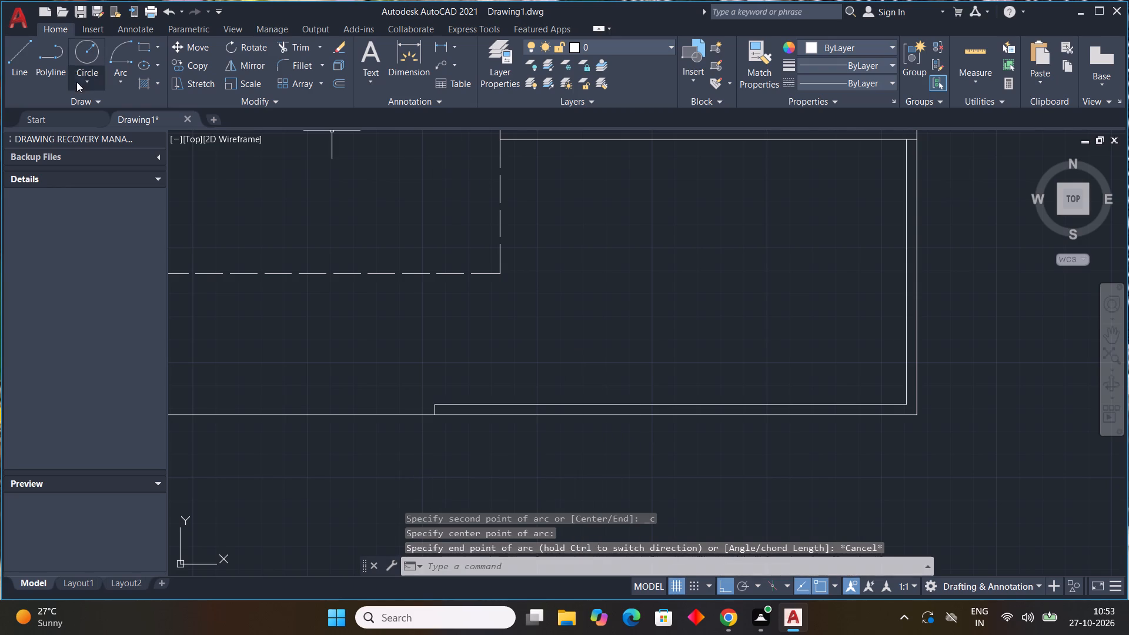
Draw a Start, Center, End arc from the diagonal-corner room's lower-left outer corner, centred on the dashed lines' corner, towards the bottom wall's inner-line end.
{"action": "left_click", "coordinate": [119, 79]}
{"action": "left_click", "coordinate": [140, 138]}
{"action": "middle_click_drag", "start_coordinate": [491, 188], "coordinate": [497, 213]}
{"action": "middle_click", "coordinate": [497, 213]}
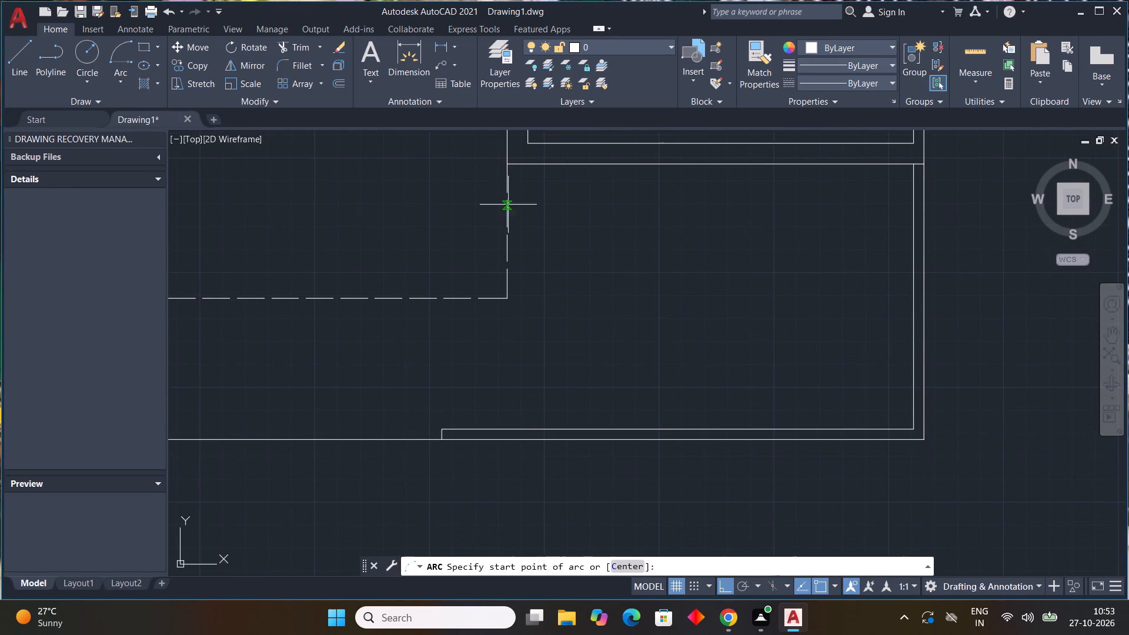
{"action": "left_click", "coordinate": [510, 160]}
{"action": "left_click", "coordinate": [505, 293]}
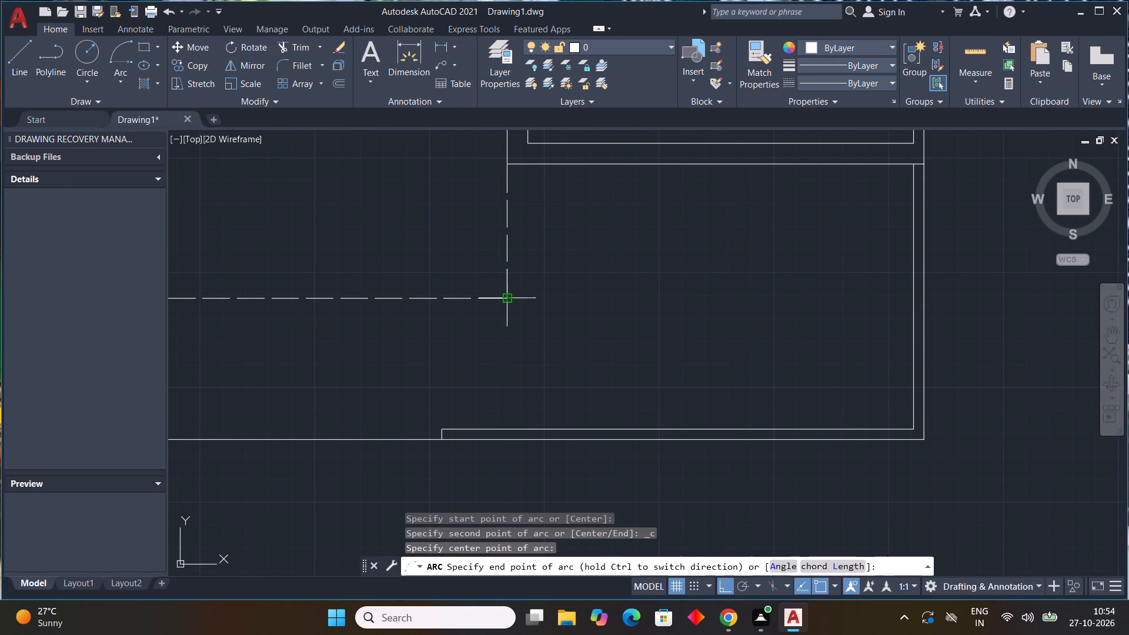
{"action": "left_click", "coordinate": [440, 426]}
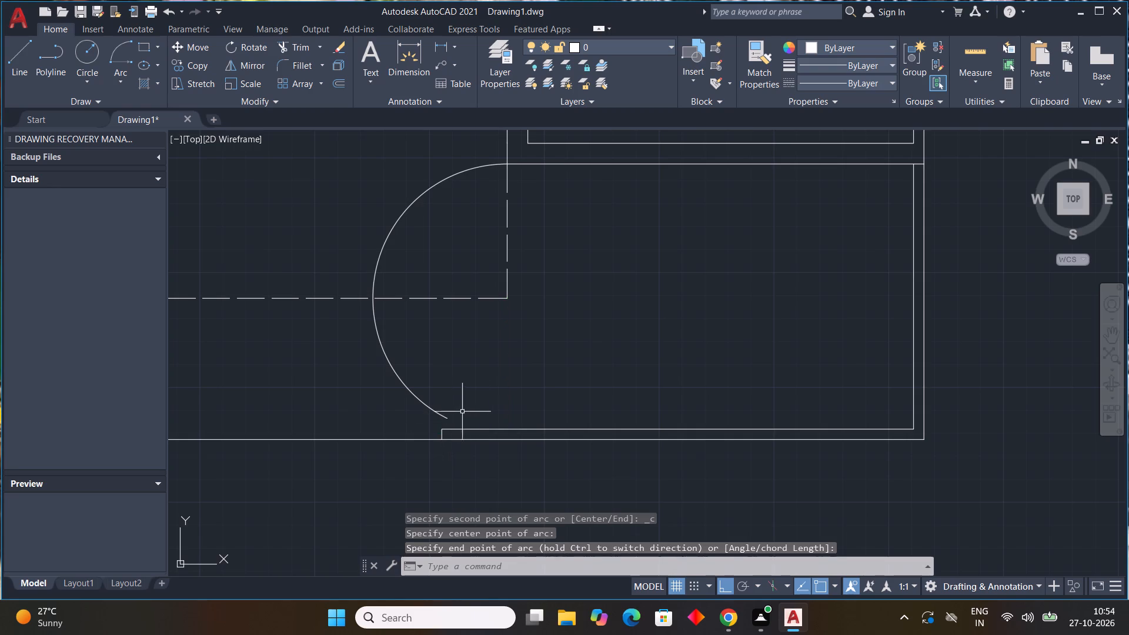
{"action": "middle_click_drag", "start_coordinate": [540, 381], "coordinate": [604, 343]}
{"action": "middle_click", "coordinate": [605, 343]}
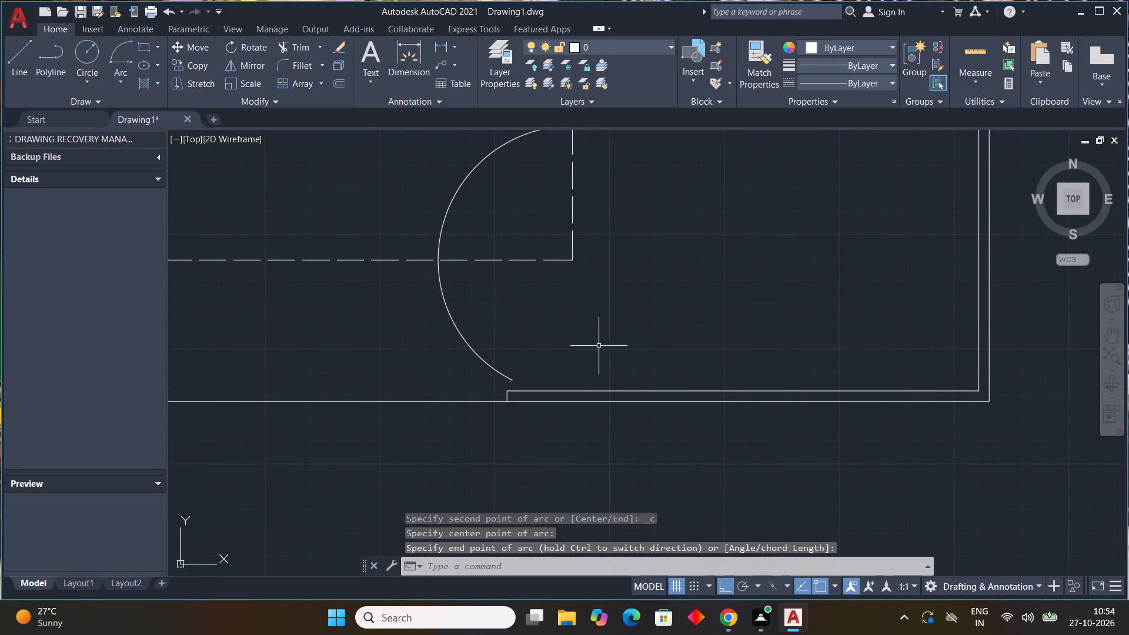
{"action": "key", "text": "Escape"}
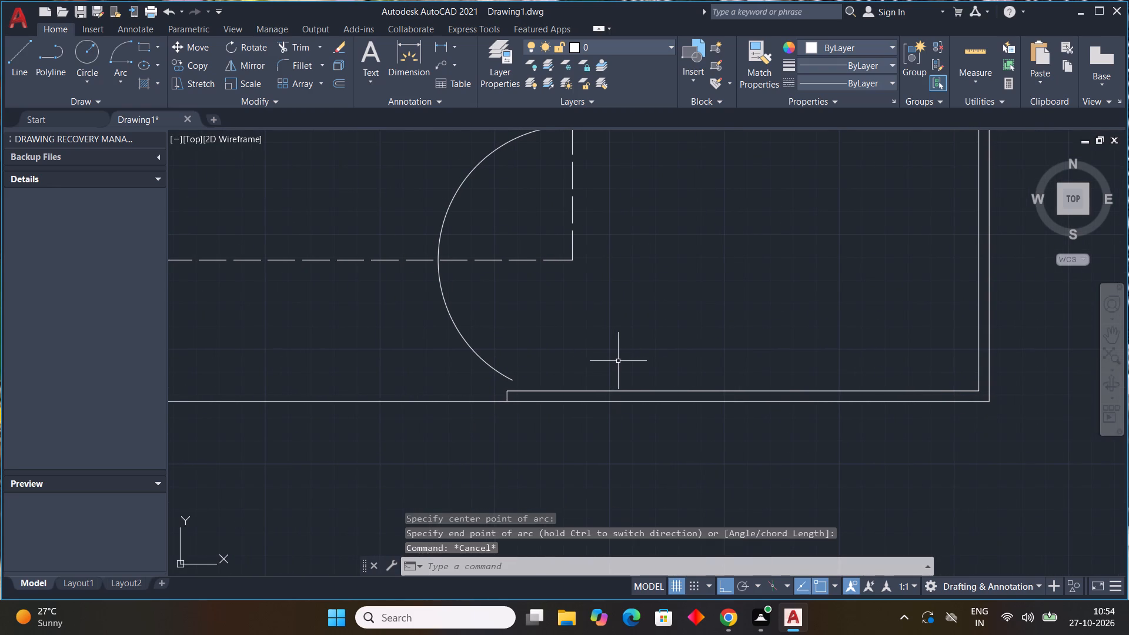
Copy the corner square by its lower-right corner to the lower-left end corner of the bottom wall's double-line section.
{"action": "scroll", "coordinate": [610, 361], "scroll_direction": "down", "scroll_amount": 2}
{"action": "middle_click_drag", "start_coordinate": [614, 363], "coordinate": [616, 365]}
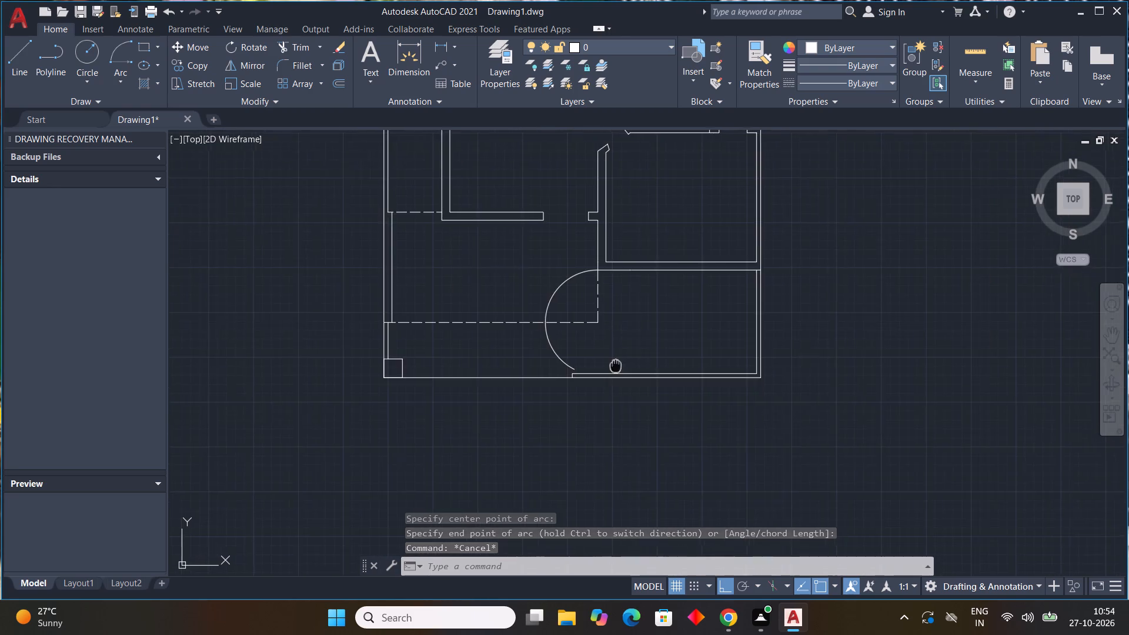
{"action": "middle_click_drag", "start_coordinate": [616, 365], "coordinate": [702, 360]}
{"action": "left_click", "coordinate": [488, 353]}
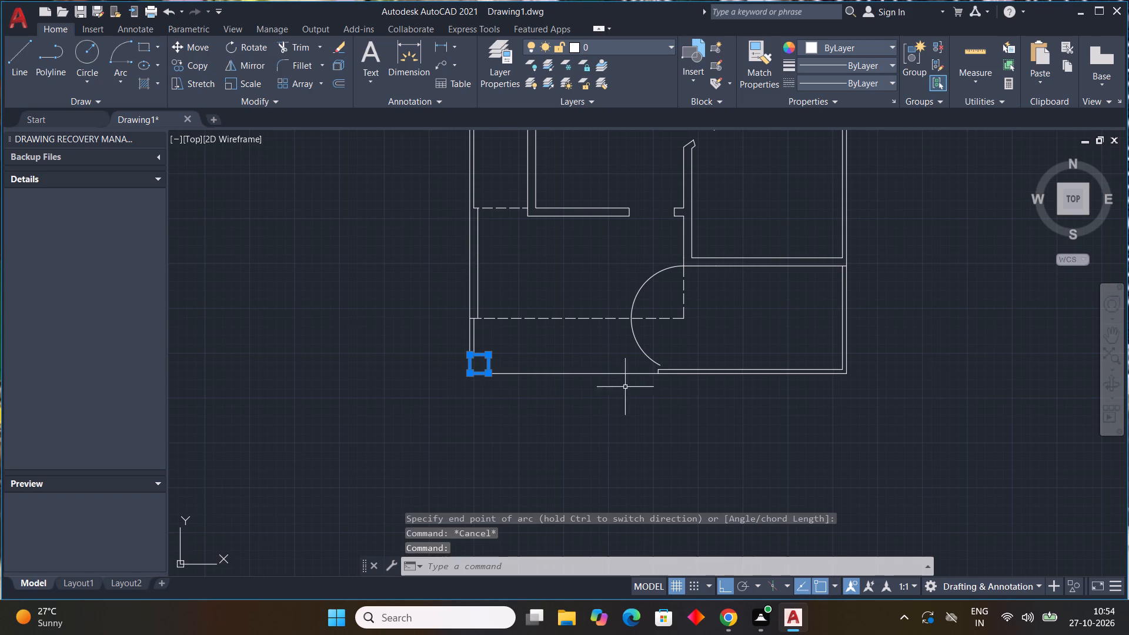
{"action": "key", "text": "c"}
{"action": "key", "text": "o"}
{"action": "key", "text": "space"}
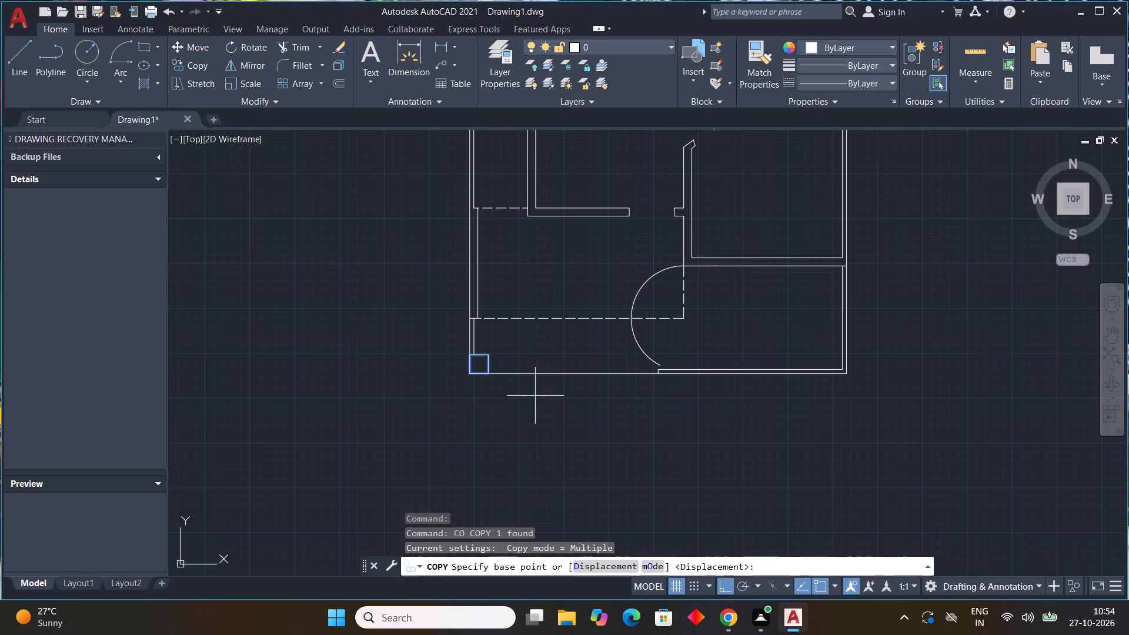
{"action": "left_click_drag", "start_coordinate": [490, 374], "coordinate": [558, 383]}
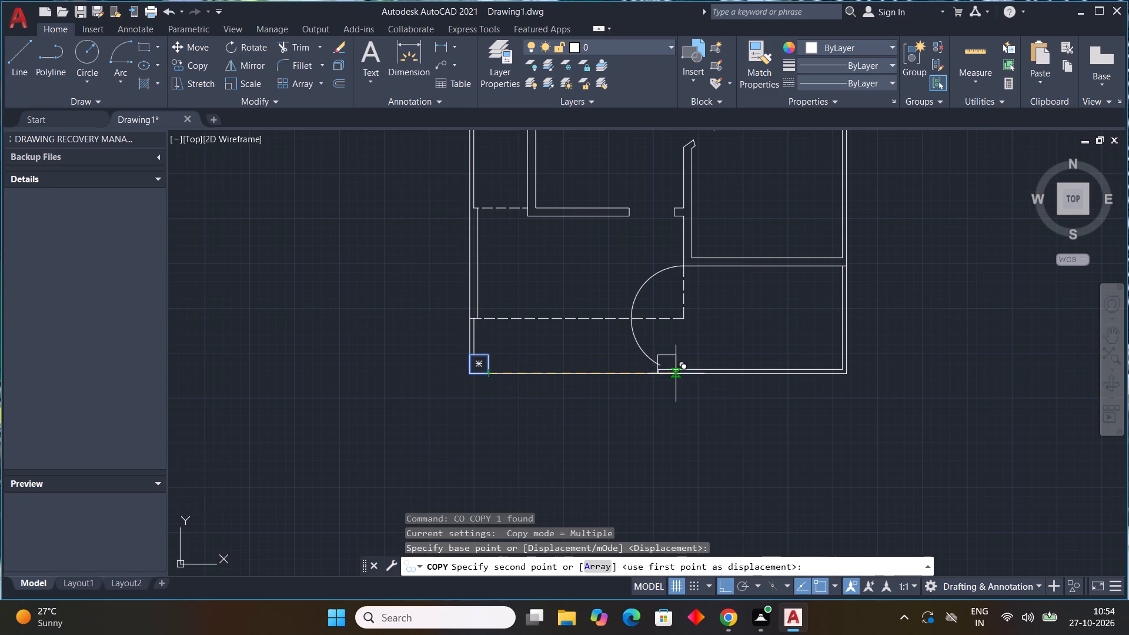
{"action": "scroll", "coordinate": [676, 373], "scroll_direction": "up", "scroll_amount": 3}
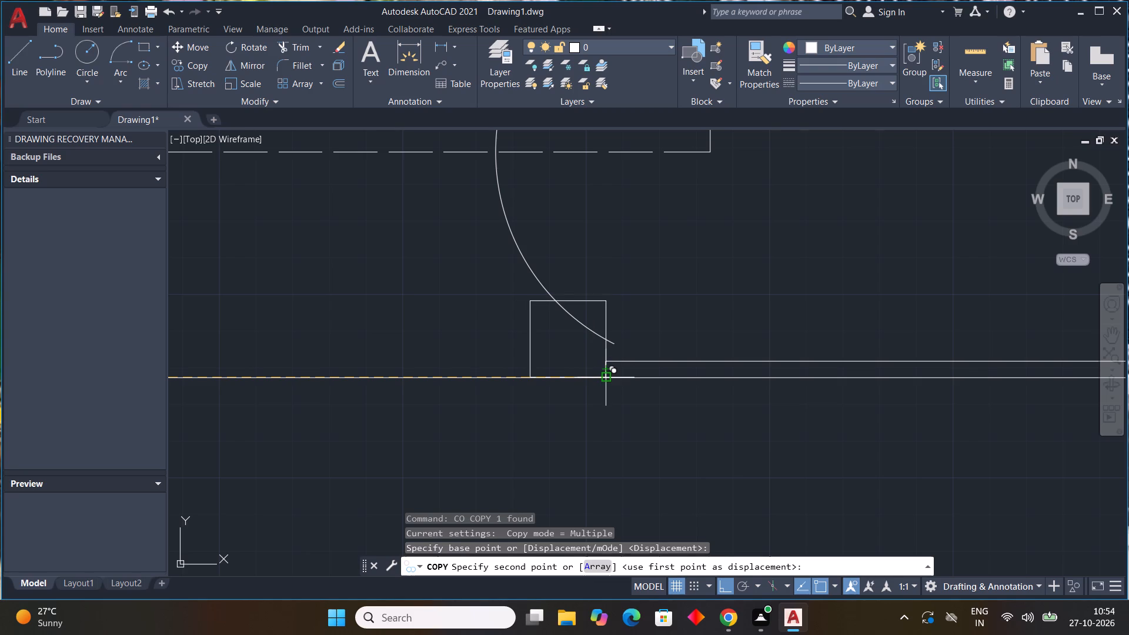
{"action": "left_click", "coordinate": [604, 376]}
{"action": "scroll", "coordinate": [644, 391], "scroll_direction": "down", "scroll_amount": 1}
{"action": "middle_click_drag", "start_coordinate": [643, 395], "coordinate": [634, 438]}
{"action": "key", "text": "Escape"}
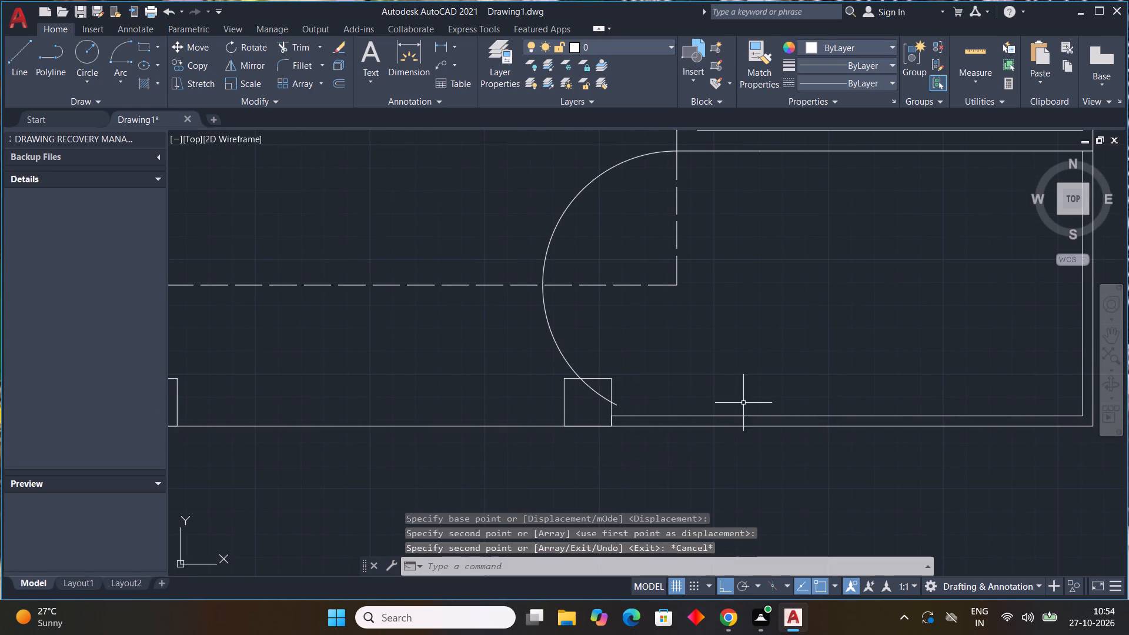
Move the arc from its intersection with the second column square's top edge to that square's upper-right corner.
{"action": "left_click", "coordinate": [558, 339]}
{"action": "left_click", "coordinate": [550, 344]}
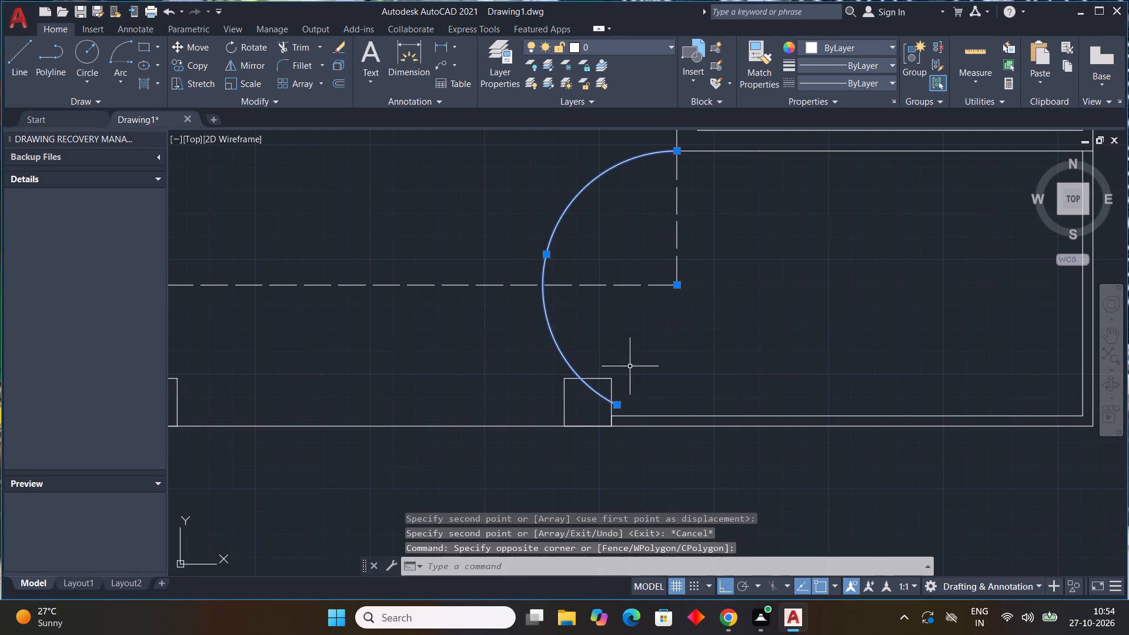
{"action": "key", "text": "m"}
{"action": "key", "text": "space"}
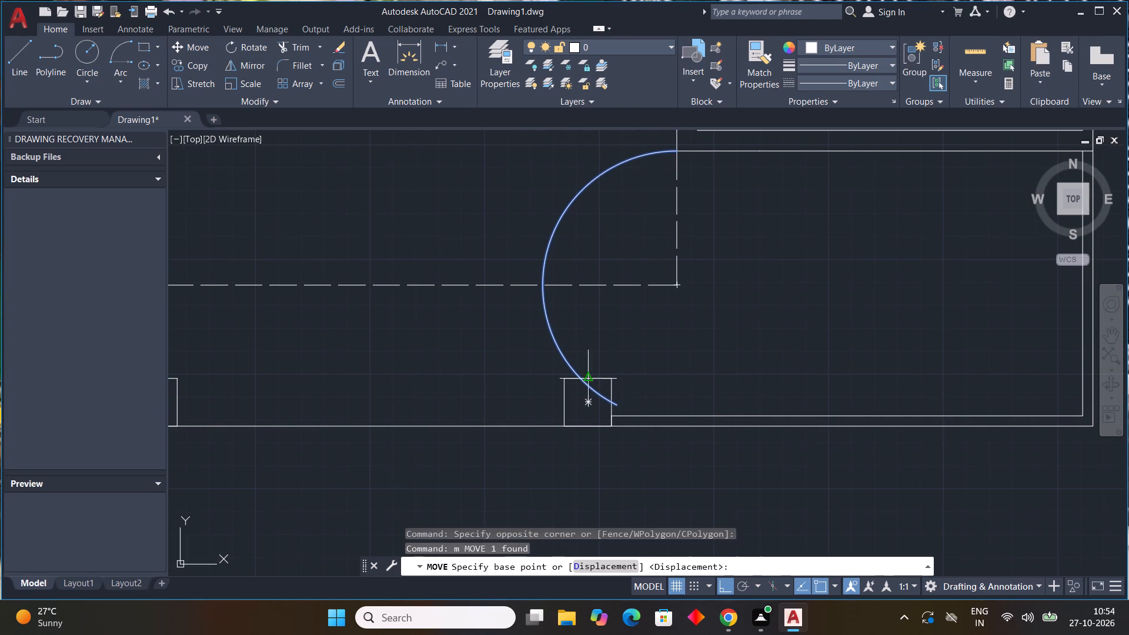
{"action": "left_click", "coordinate": [580, 376]}
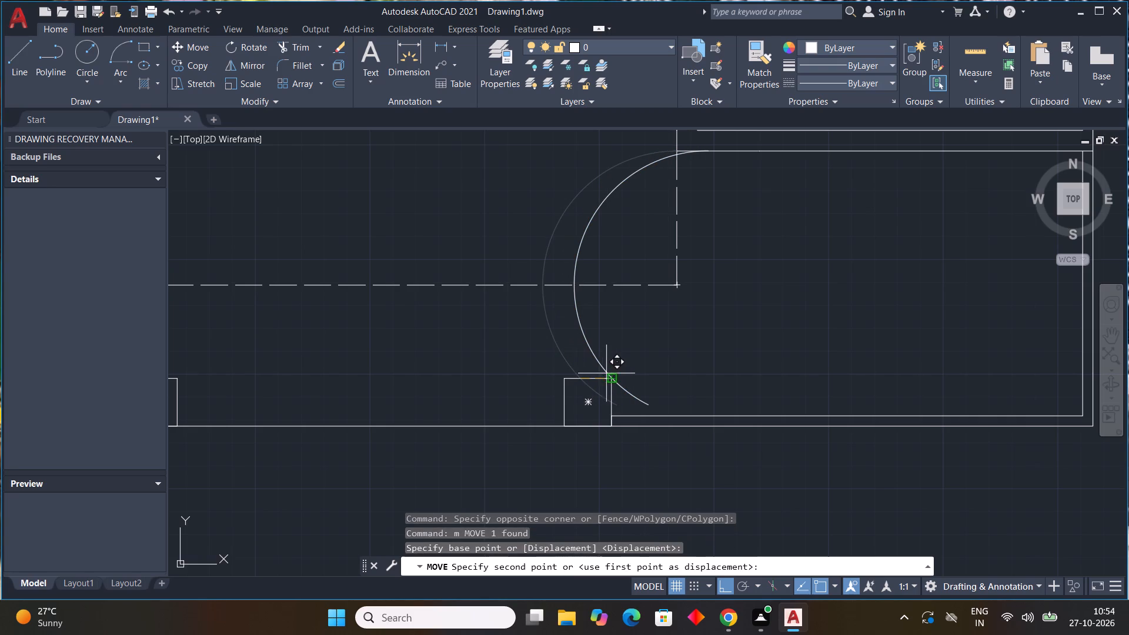
{"action": "left_click", "coordinate": [606, 378]}
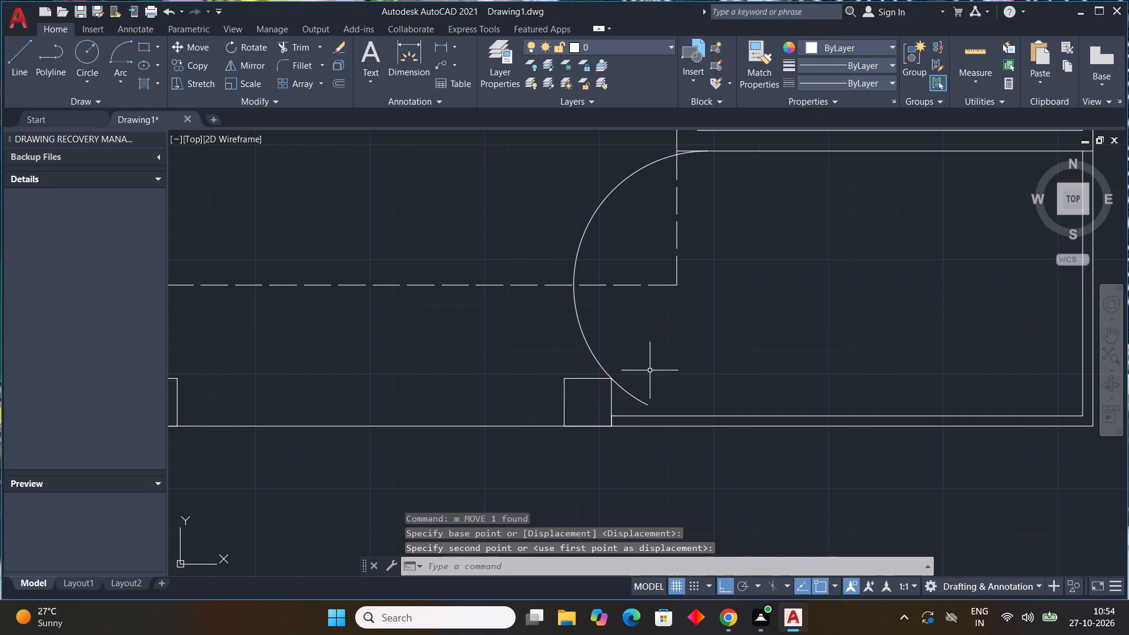
Trim the arc's ends extending past the room's left wall line and past the column square's upper-right corner.
{"action": "middle_click_drag", "start_coordinate": [691, 363], "coordinate": [670, 450]}
{"action": "key", "text": "Escape"}
{"action": "type", "text": "tr"}
{"action": "key", "text": "space"}
{"action": "left_click", "coordinate": [662, 240]}
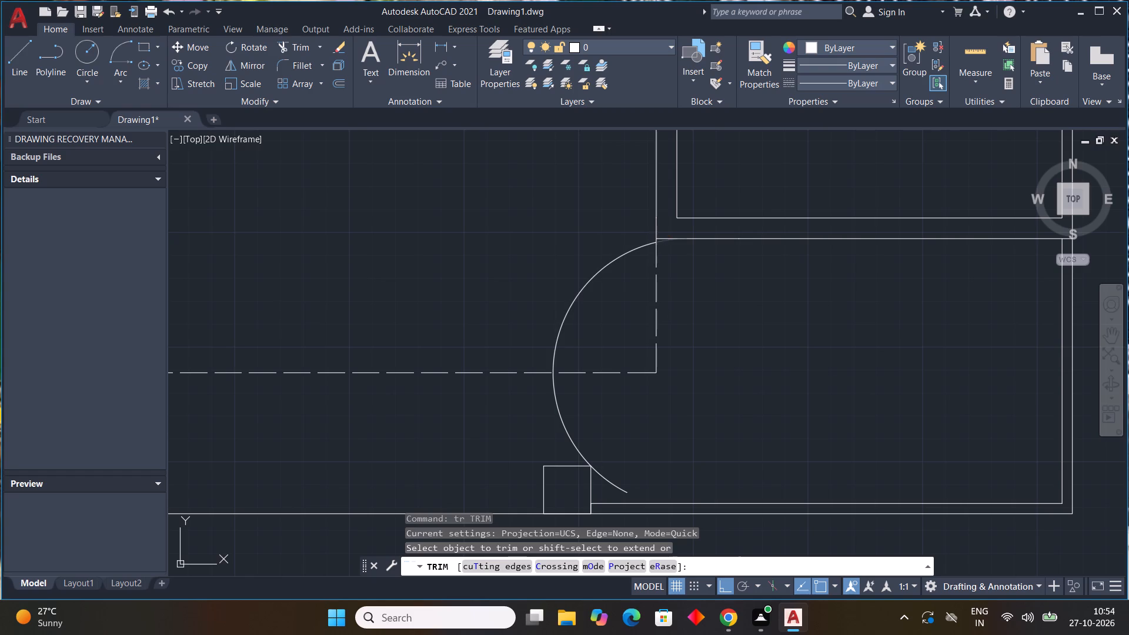
{"action": "left_click", "coordinate": [602, 474]}
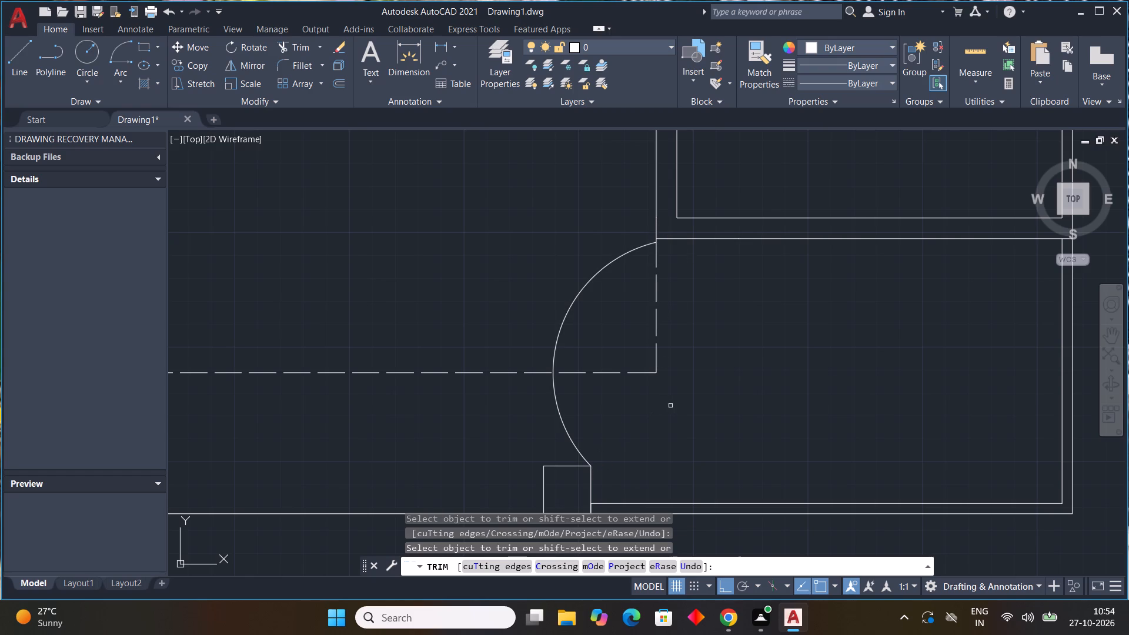
{"action": "key", "text": "Escape"}
{"action": "key", "text": "Escape"}
{"action": "key", "text": "Escape"}
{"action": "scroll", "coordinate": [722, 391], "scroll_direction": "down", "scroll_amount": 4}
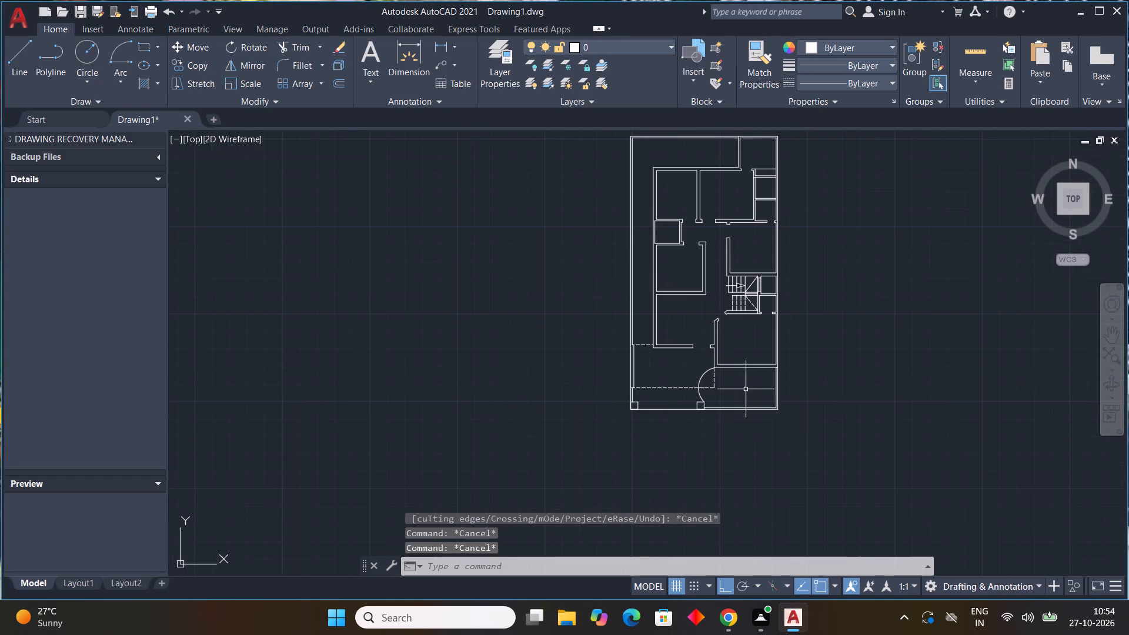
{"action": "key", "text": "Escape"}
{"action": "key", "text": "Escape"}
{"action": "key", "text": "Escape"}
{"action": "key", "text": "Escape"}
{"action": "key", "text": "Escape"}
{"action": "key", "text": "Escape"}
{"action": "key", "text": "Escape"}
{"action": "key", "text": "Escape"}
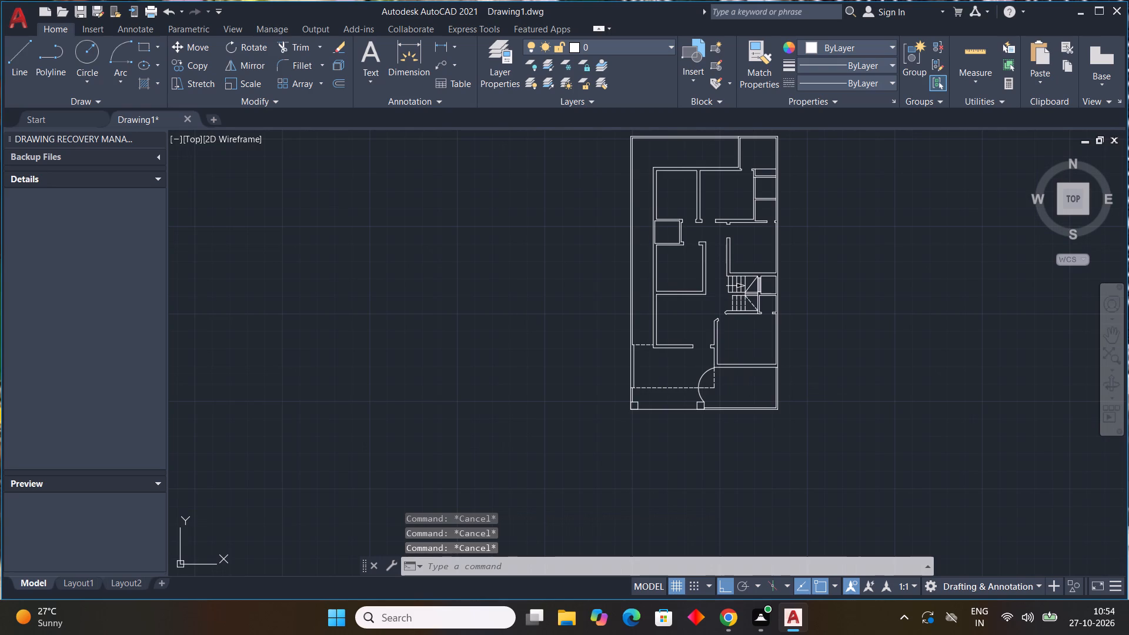
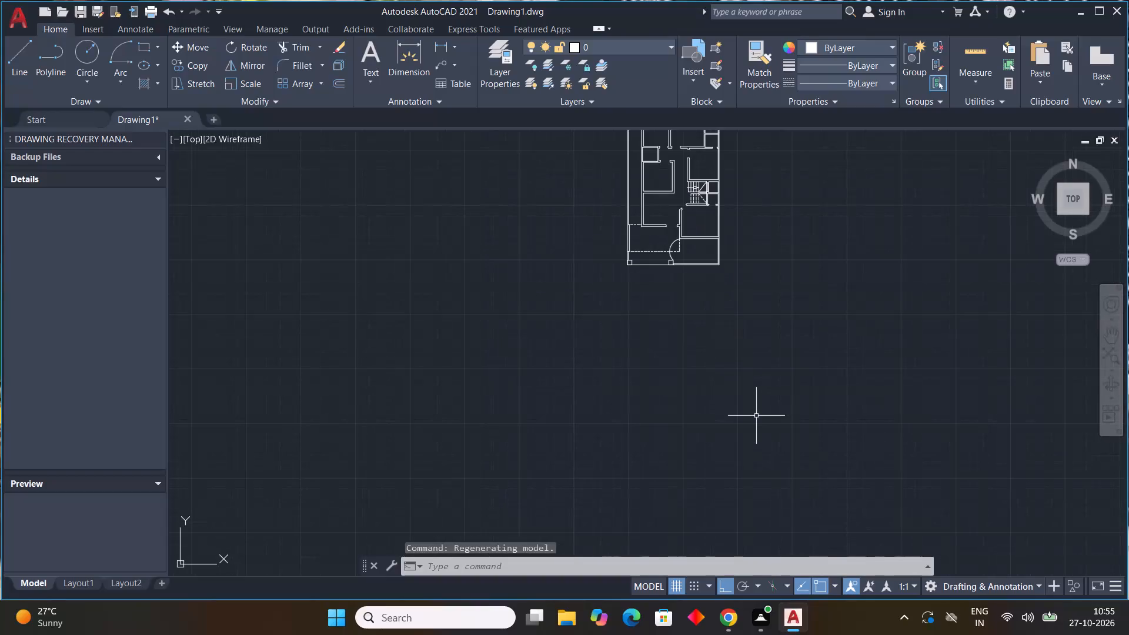
Draw connected lines in the plan's upper-left room: about 6'-10" leftward from its right wall, and down to the lower wall.
{"action": "middle_click_drag", "start_coordinate": [756, 415], "coordinate": [684, 531]}
{"action": "middle_click_drag", "start_coordinate": [594, 329], "coordinate": [599, 421]}
{"action": "scroll", "coordinate": [584, 367], "scroll_direction": "up", "scroll_amount": 3}
{"action": "scroll", "coordinate": [587, 361], "scroll_direction": "down", "scroll_amount": 4}
{"action": "scroll", "coordinate": [593, 364], "scroll_direction": "up", "scroll_amount": 5}
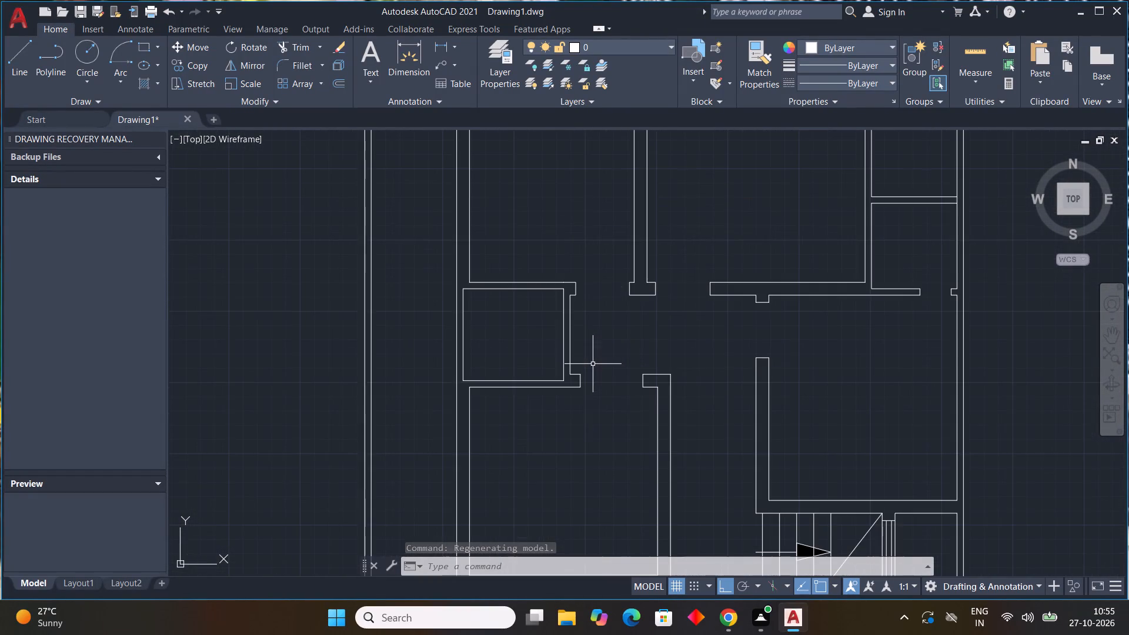
{"action": "scroll", "coordinate": [593, 364], "scroll_direction": "down", "scroll_amount": 5}
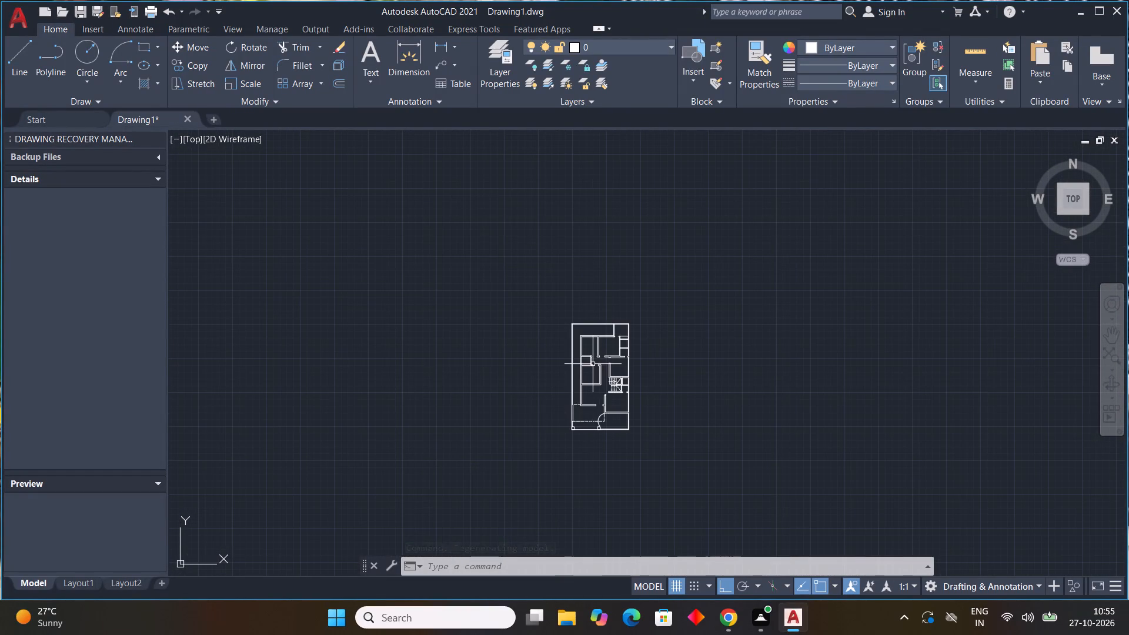
{"action": "scroll", "coordinate": [605, 331], "scroll_direction": "up", "scroll_amount": 4}
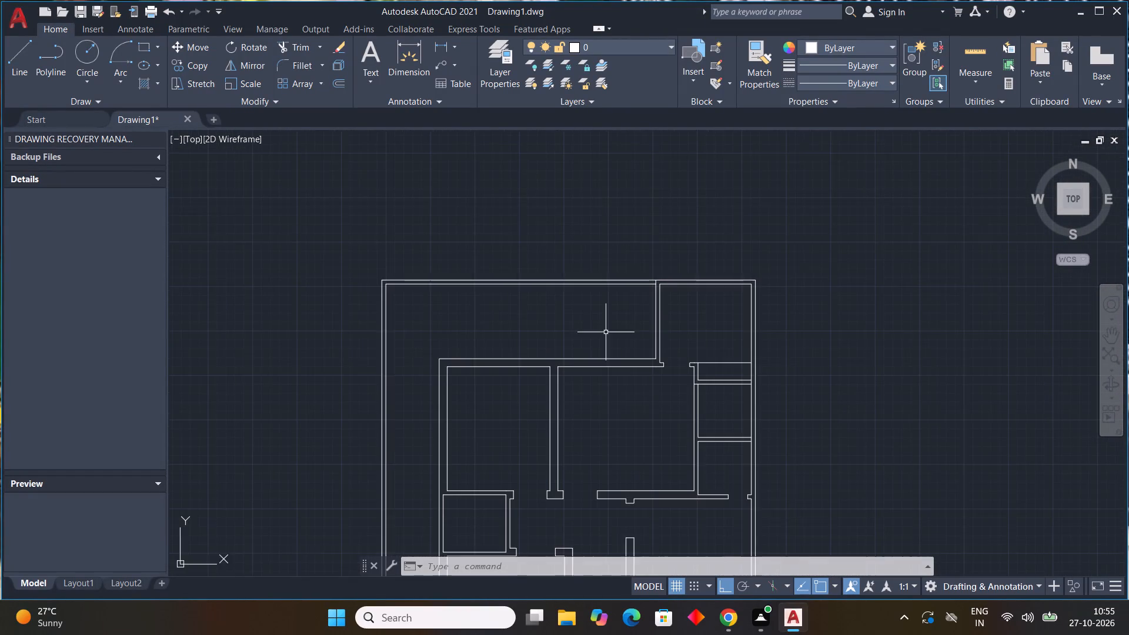
{"action": "middle_click_drag", "start_coordinate": [606, 333], "coordinate": [605, 292]}
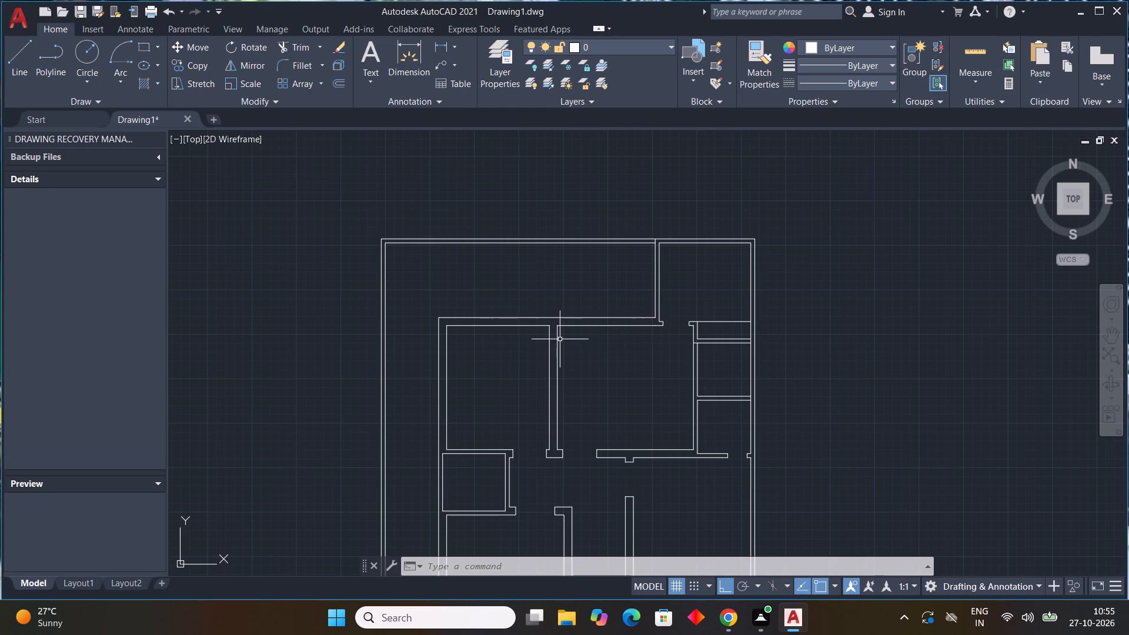
{"action": "type", "text": "l"}
{"action": "key", "text": "space"}
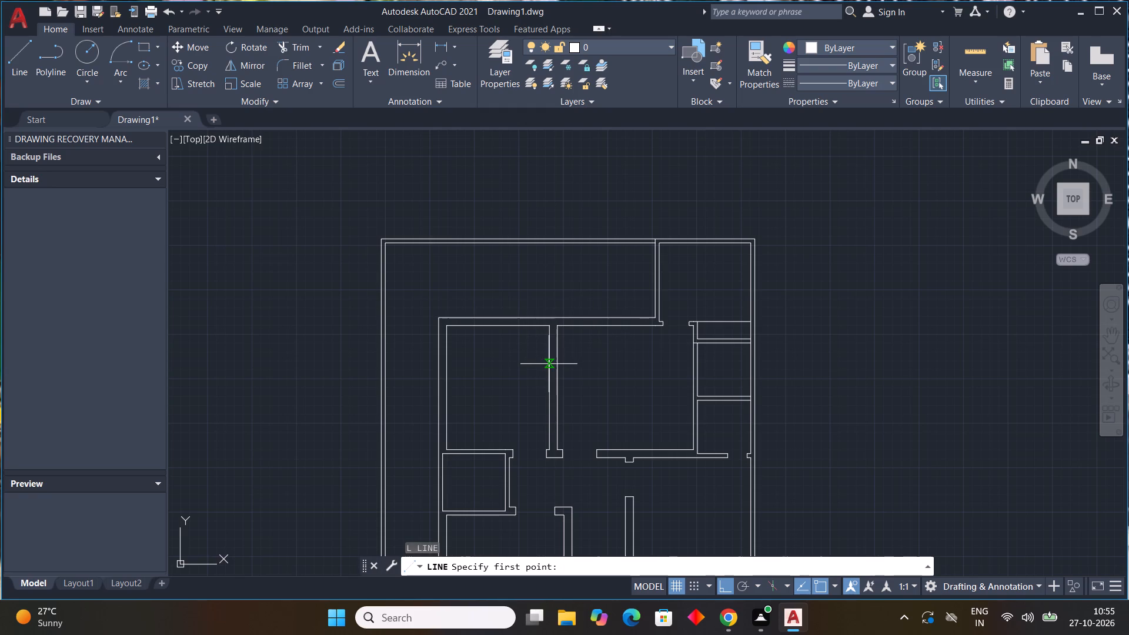
{"action": "left_click", "coordinate": [549, 357]}
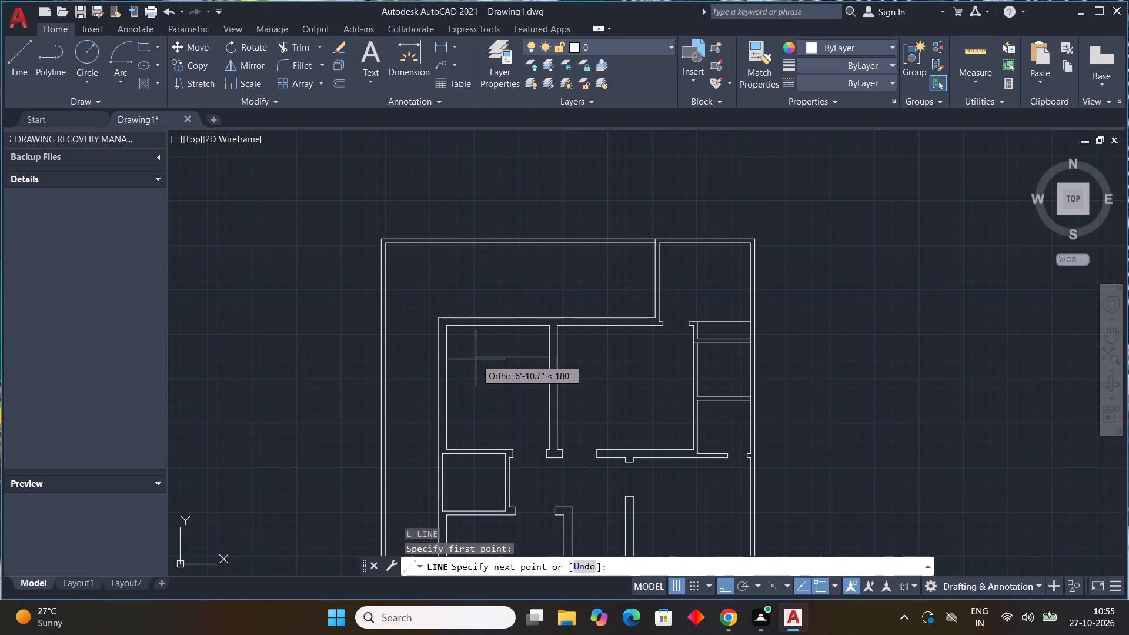
{"action": "left_click_drag", "start_coordinate": [479, 359], "coordinate": [472, 372]}
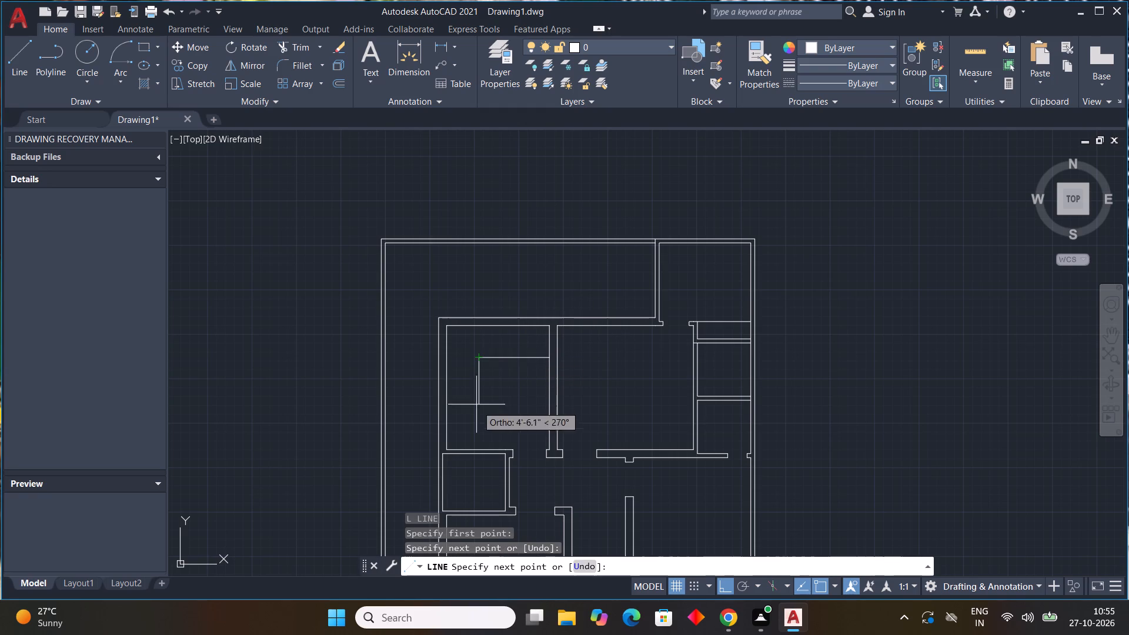
{"action": "left_click", "coordinate": [474, 453]}
{"action": "key", "text": "Escape"}
{"action": "scroll", "coordinate": [499, 399], "scroll_direction": "up", "scroll_amount": 3}
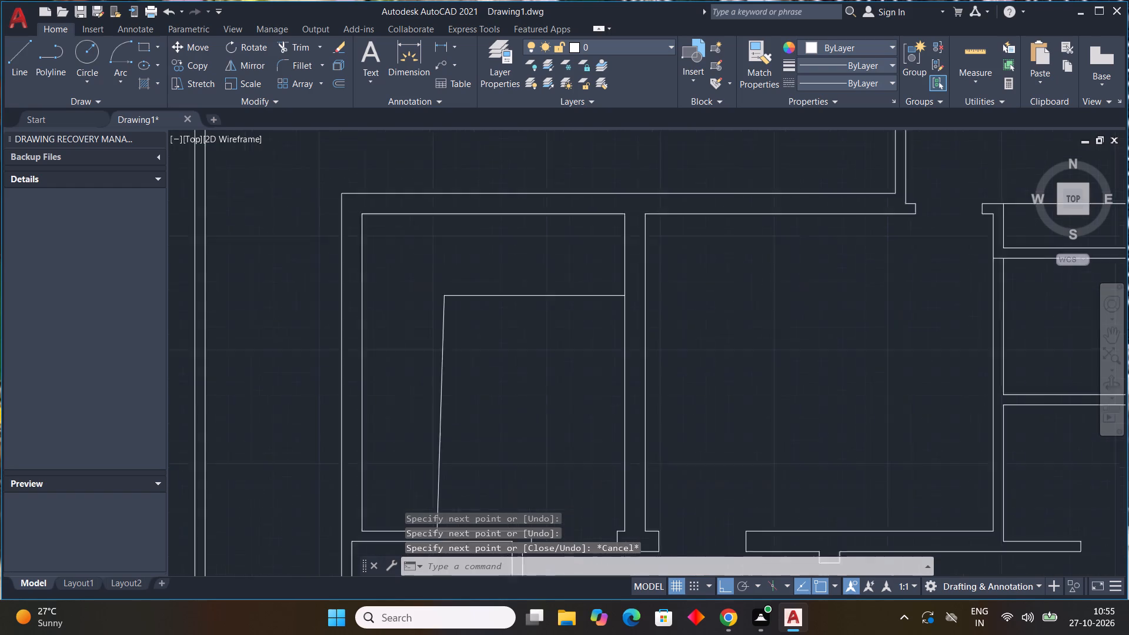
Erase the slightly slanted line running down to the lower wall of the upper-left room.
{"action": "scroll", "coordinate": [499, 399], "scroll_direction": "up", "scroll_amount": 1}
{"action": "middle_click_drag", "start_coordinate": [511, 395], "coordinate": [609, 326]}
{"action": "scroll", "coordinate": [520, 390], "scroll_direction": "down", "scroll_amount": 2}
{"action": "left_click", "coordinate": [542, 336]}
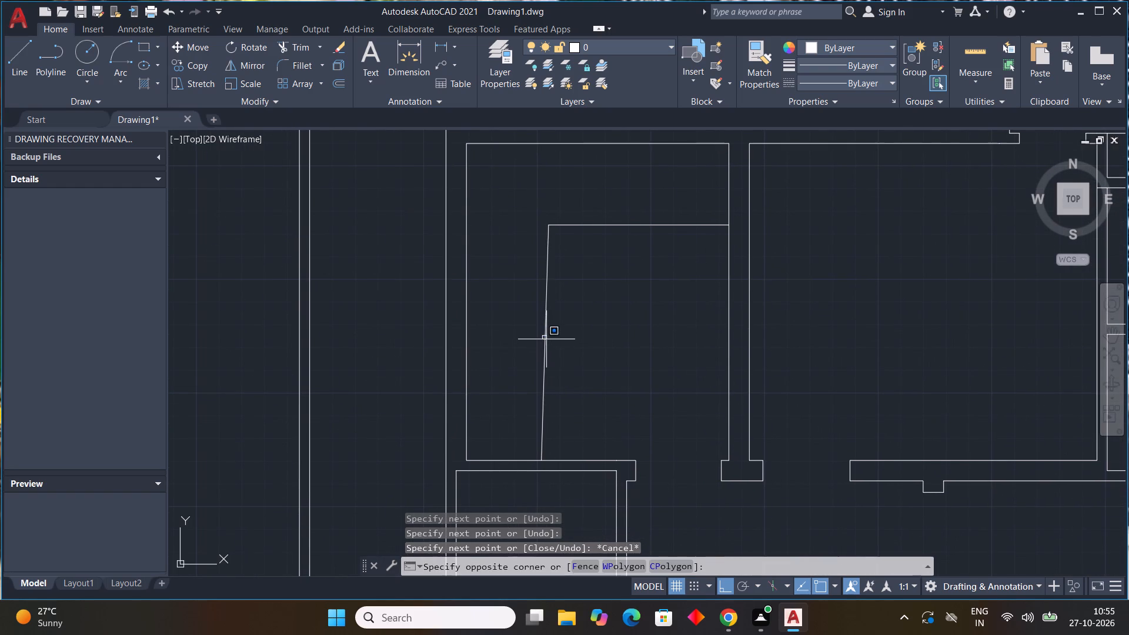
{"action": "left_click", "coordinate": [555, 342]}
{"action": "left_click_drag", "start_coordinate": [535, 337], "coordinate": [551, 345]}
{"action": "left_click", "coordinate": [570, 343]}
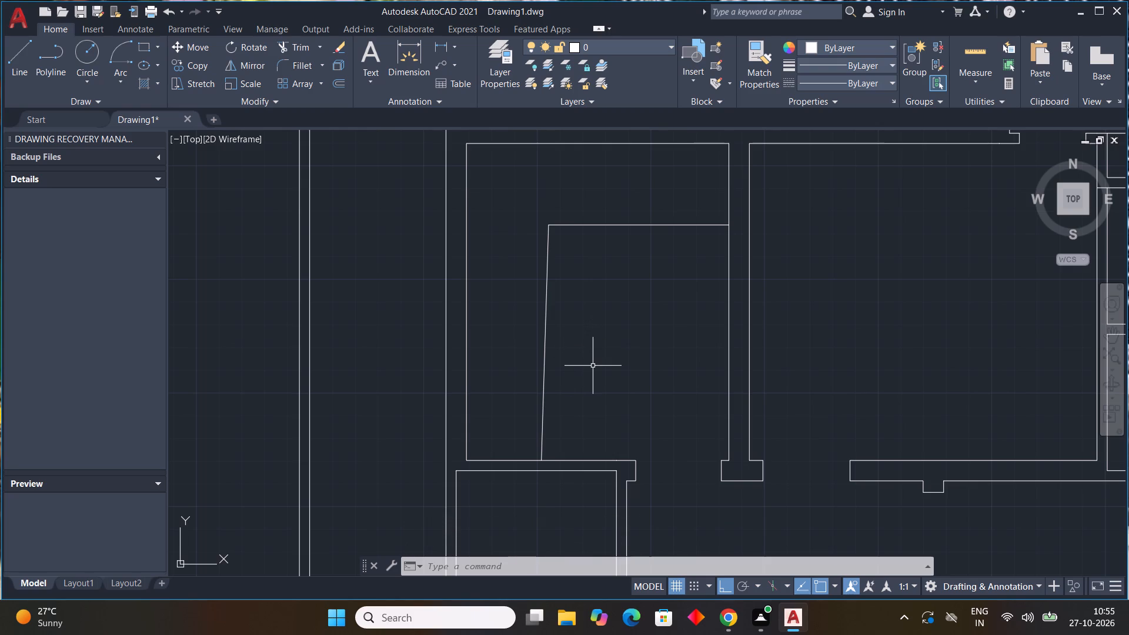
{"action": "left_click", "coordinate": [600, 324]}
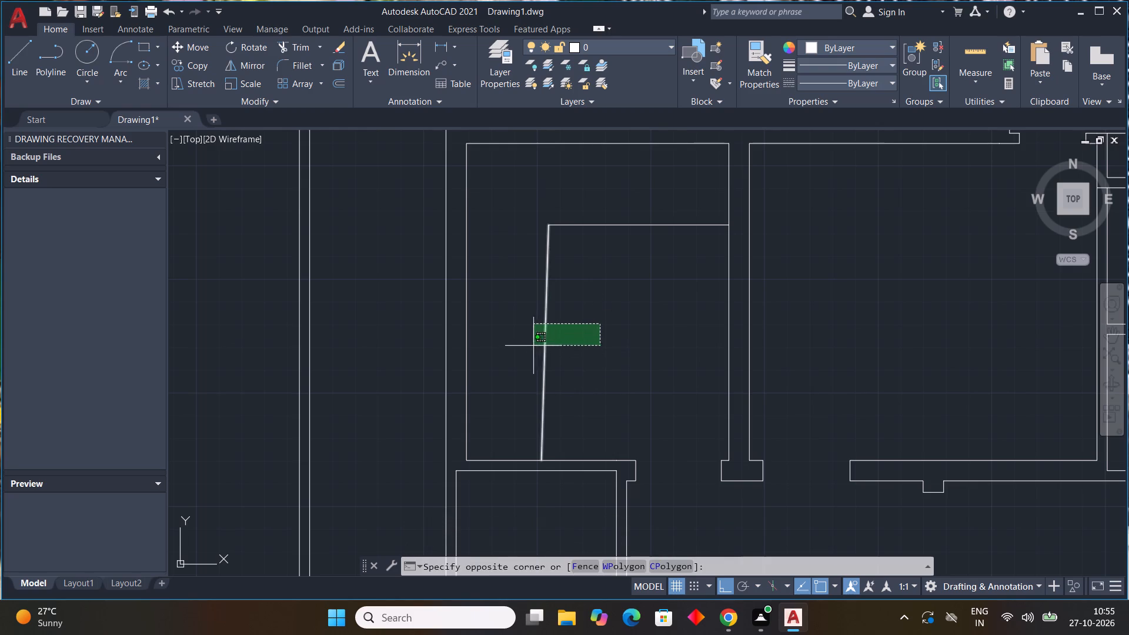
{"action": "left_click", "coordinate": [528, 352]}
{"action": "key", "text": "Delete"}
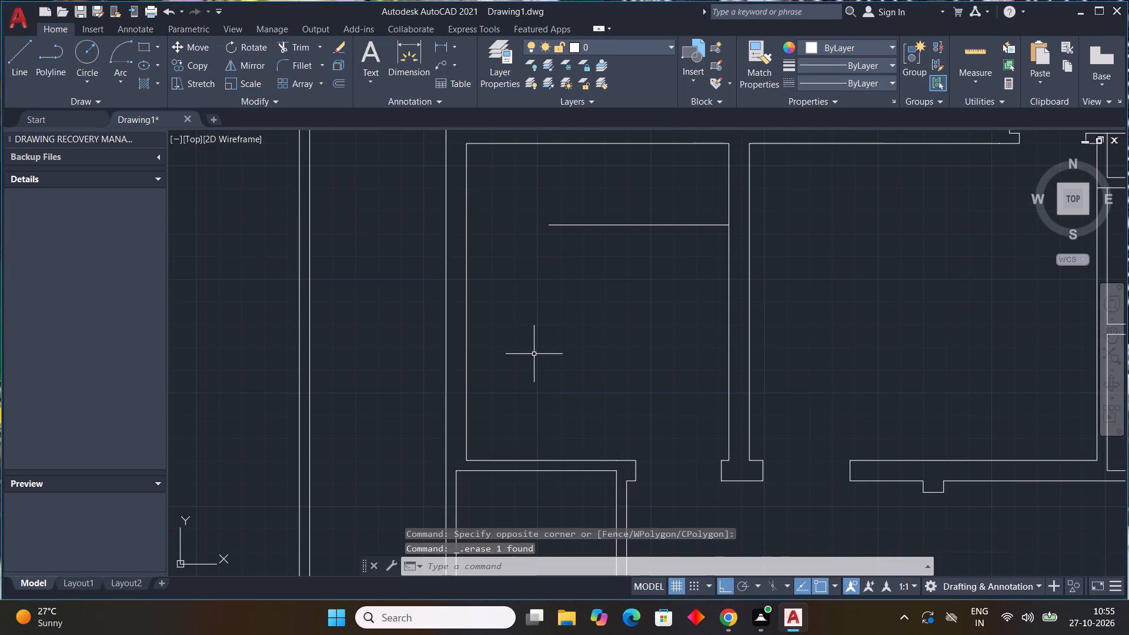
Draw a vertical line from the left end of the room's inner horizontal line down to the lower wall.
{"action": "key", "text": "l"}
{"action": "key", "text": "space"}
{"action": "left_click", "coordinate": [550, 227]}
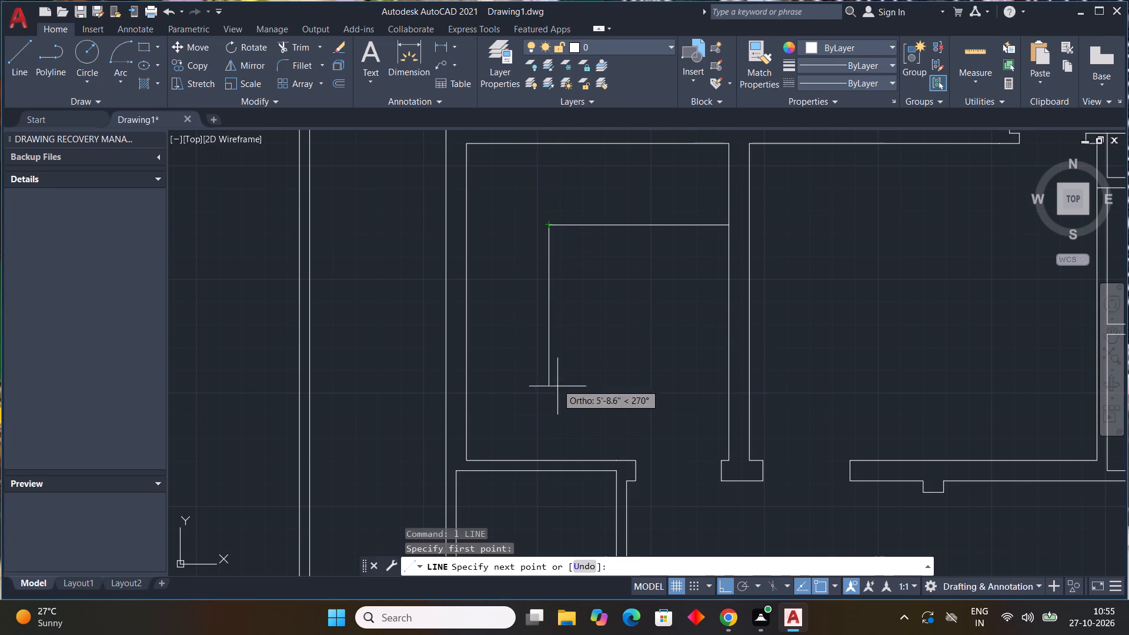
{"action": "left_click", "coordinate": [551, 460]}
{"action": "key", "text": "Escape"}
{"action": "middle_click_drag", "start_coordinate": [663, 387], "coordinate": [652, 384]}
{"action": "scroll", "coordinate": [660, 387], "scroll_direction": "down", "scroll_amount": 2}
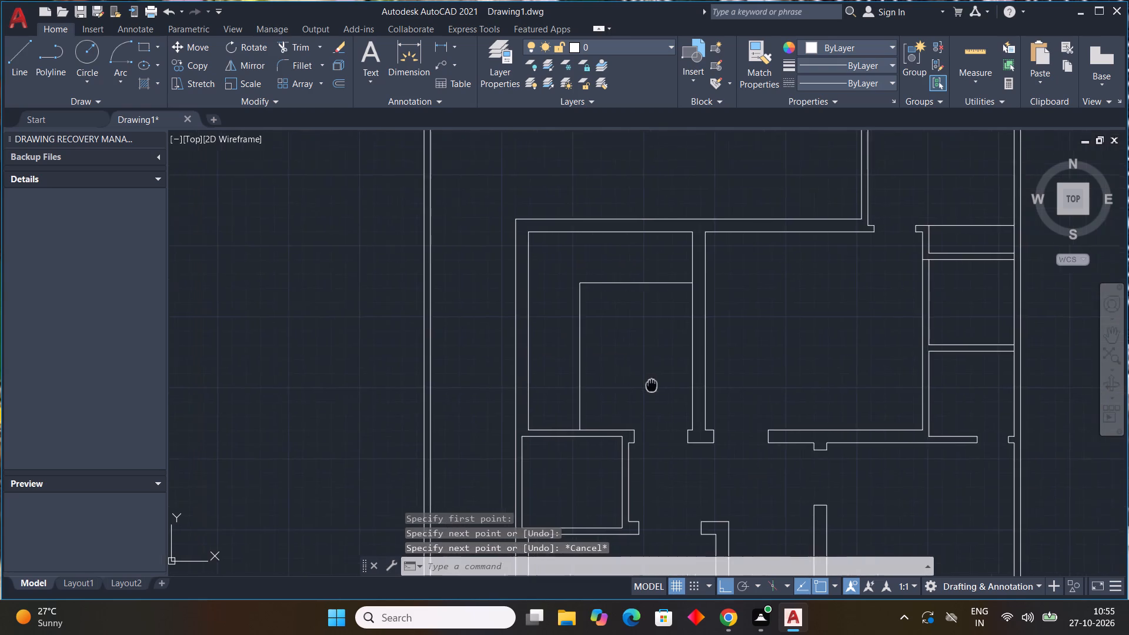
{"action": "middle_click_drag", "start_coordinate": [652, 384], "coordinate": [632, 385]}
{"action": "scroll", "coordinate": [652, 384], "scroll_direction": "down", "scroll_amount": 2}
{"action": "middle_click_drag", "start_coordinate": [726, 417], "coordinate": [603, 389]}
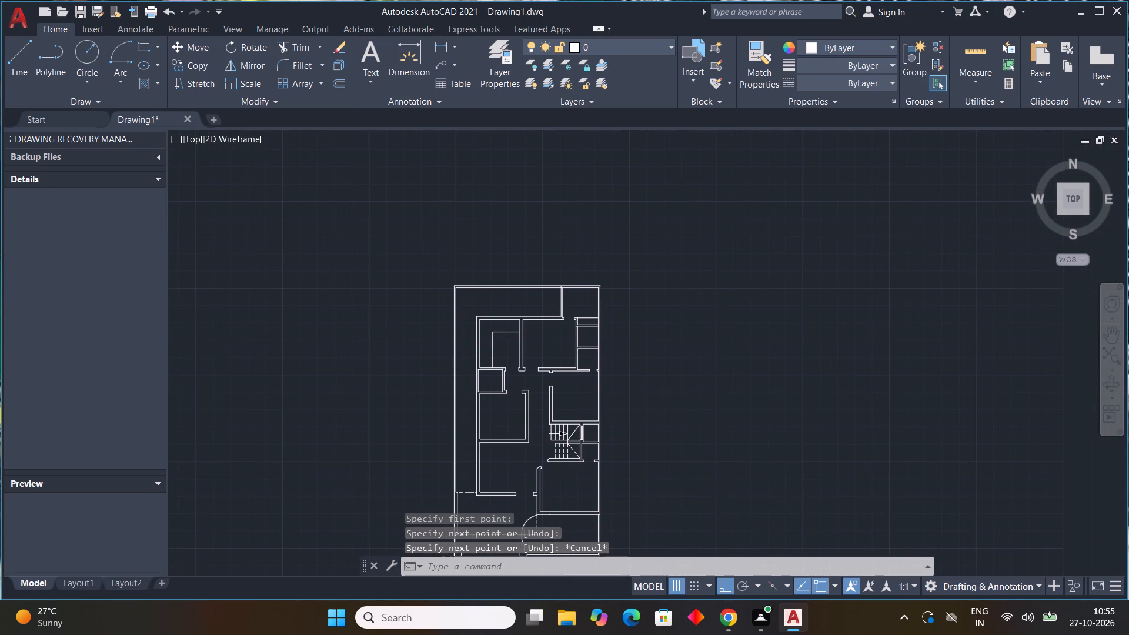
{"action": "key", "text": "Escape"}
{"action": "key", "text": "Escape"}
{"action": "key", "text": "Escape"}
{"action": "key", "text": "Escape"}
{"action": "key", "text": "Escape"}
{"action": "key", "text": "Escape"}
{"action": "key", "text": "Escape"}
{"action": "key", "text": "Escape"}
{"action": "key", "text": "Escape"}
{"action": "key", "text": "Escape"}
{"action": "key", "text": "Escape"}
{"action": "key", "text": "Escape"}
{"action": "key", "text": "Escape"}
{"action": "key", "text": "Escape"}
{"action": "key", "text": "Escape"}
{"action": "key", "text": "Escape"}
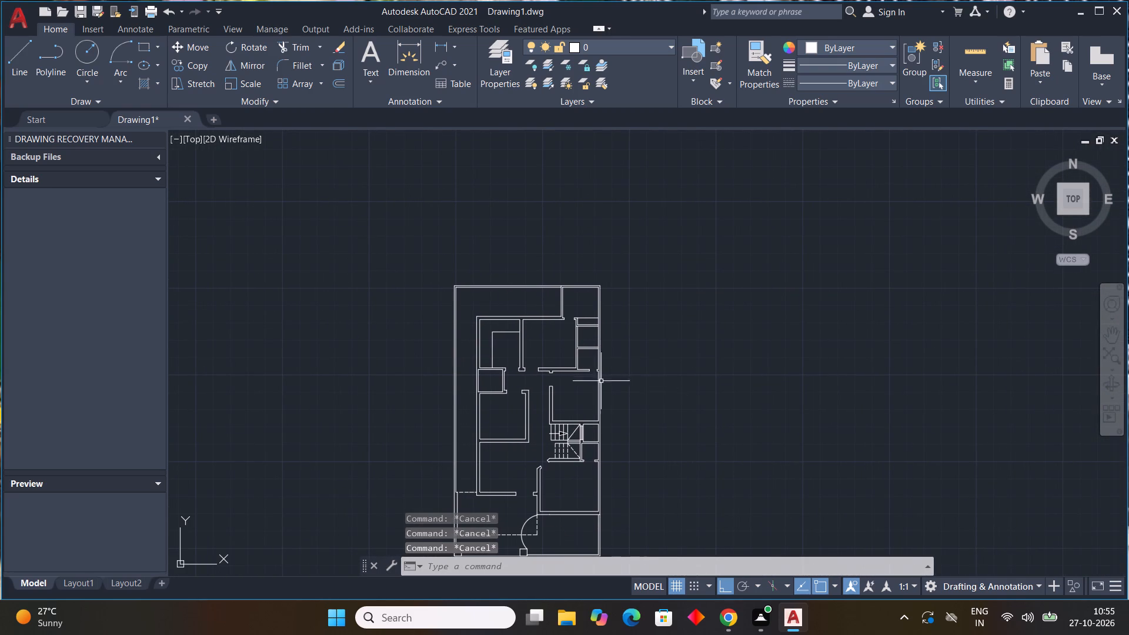
Start a line at the midpoint of the left jamb of the door opening at the upper right, running 1" into the opening.
{"action": "middle_click_drag", "start_coordinate": [538, 376], "coordinate": [543, 441]}
{"action": "scroll", "coordinate": [570, 381], "scroll_direction": "up", "scroll_amount": 7}
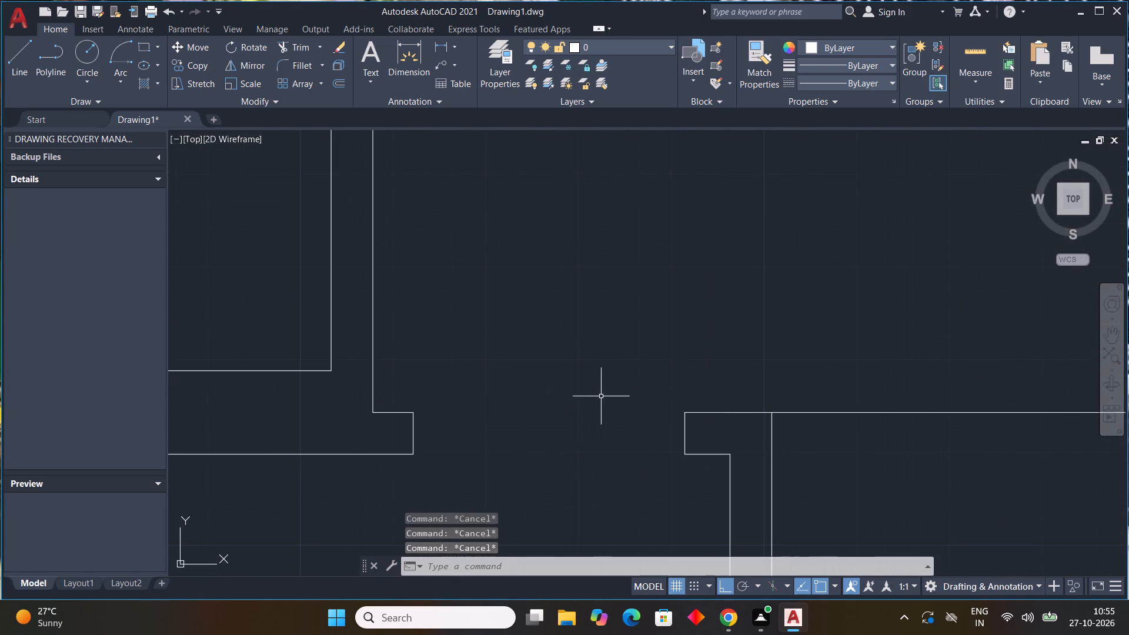
{"action": "type", "text": "l"}
{"action": "key", "text": "space"}
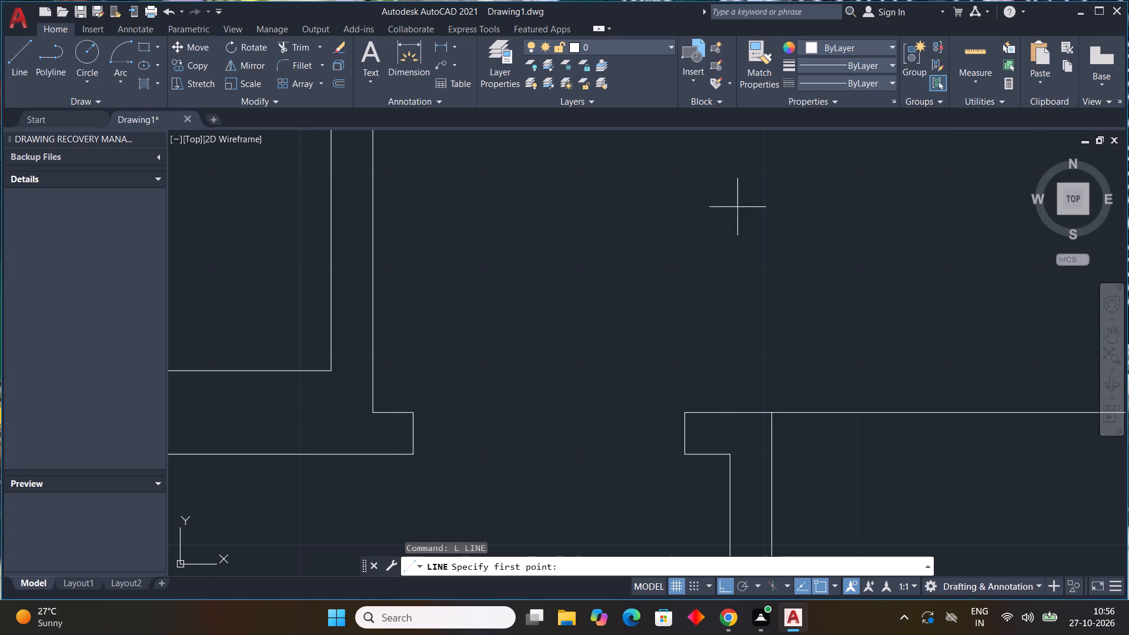
{"action": "scroll", "coordinate": [452, 477], "scroll_direction": "down", "scroll_amount": 1}
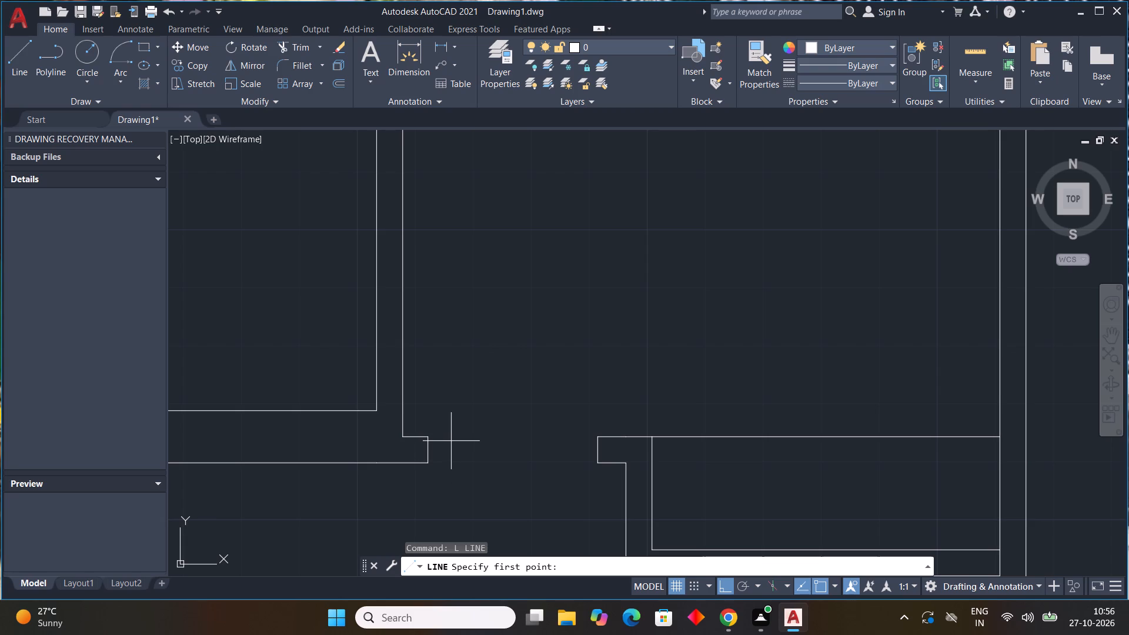
{"action": "middle_click_drag", "start_coordinate": [474, 440], "coordinate": [627, 391]}
{"action": "scroll", "coordinate": [504, 469], "scroll_direction": "down", "scroll_amount": 1}
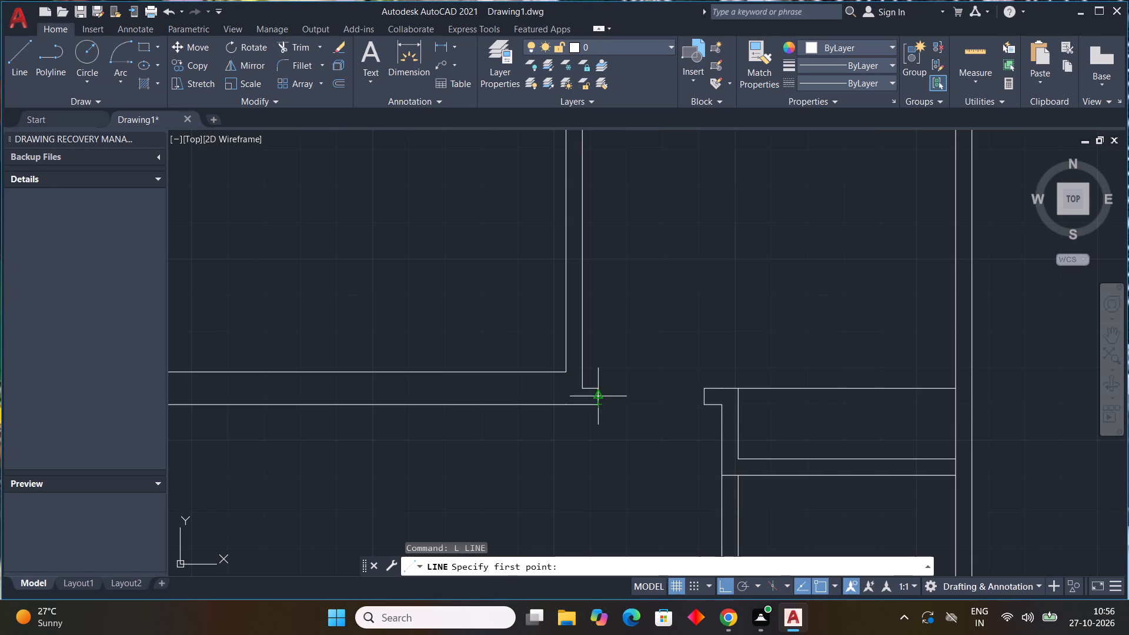
{"action": "left_click", "coordinate": [597, 396]}
{"action": "type", "text": "1\""}
{"action": "key", "text": "Return"}
Continue the line as a door leaf 3' tall and 1" wide, closing it back at the jamb stub.
{"action": "scroll", "coordinate": [680, 316], "scroll_direction": "down", "scroll_amount": 2}
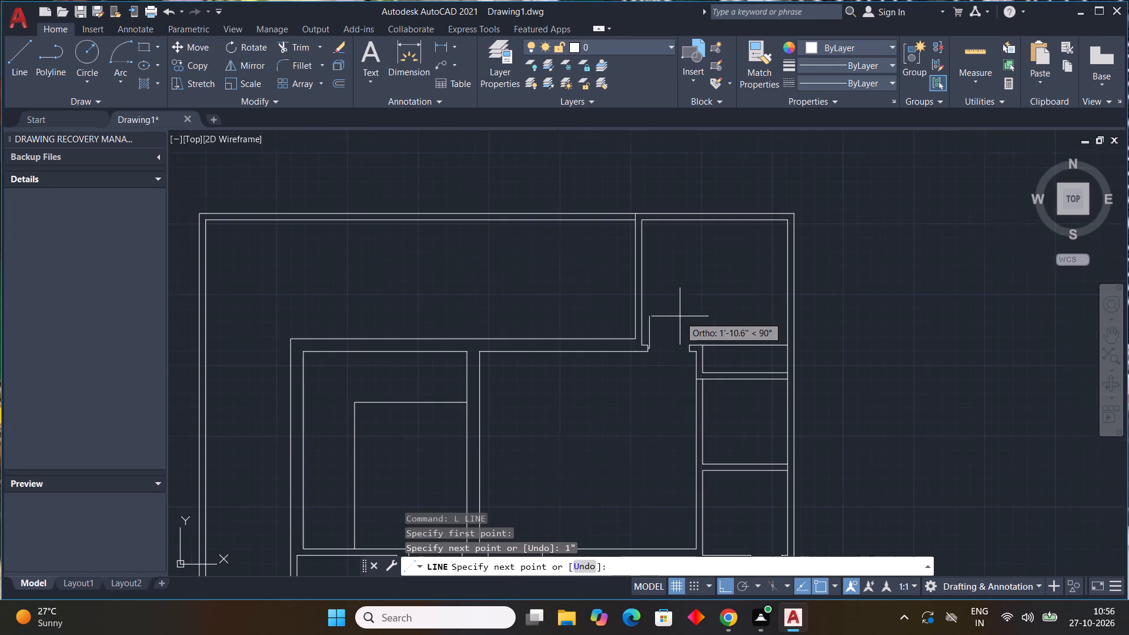
{"action": "middle_click_drag", "start_coordinate": [680, 315], "coordinate": [682, 322]}
{"action": "key", "text": "3"}
{"action": "key", "text": "apostrophe"}
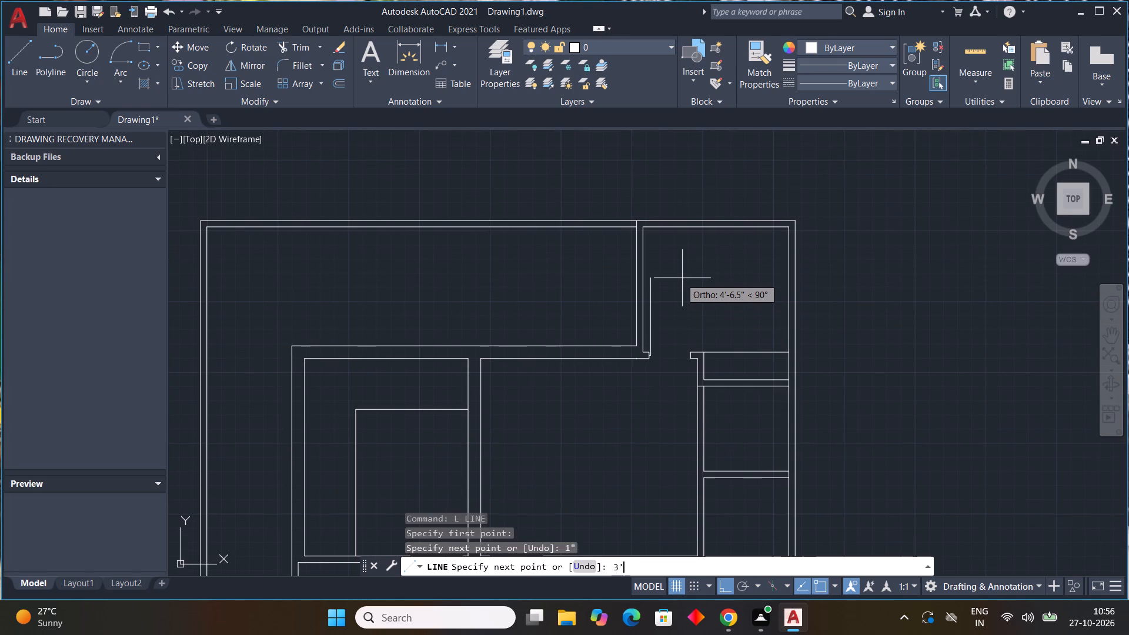
{"action": "key", "text": "Return"}
{"action": "key", "text": "1"}
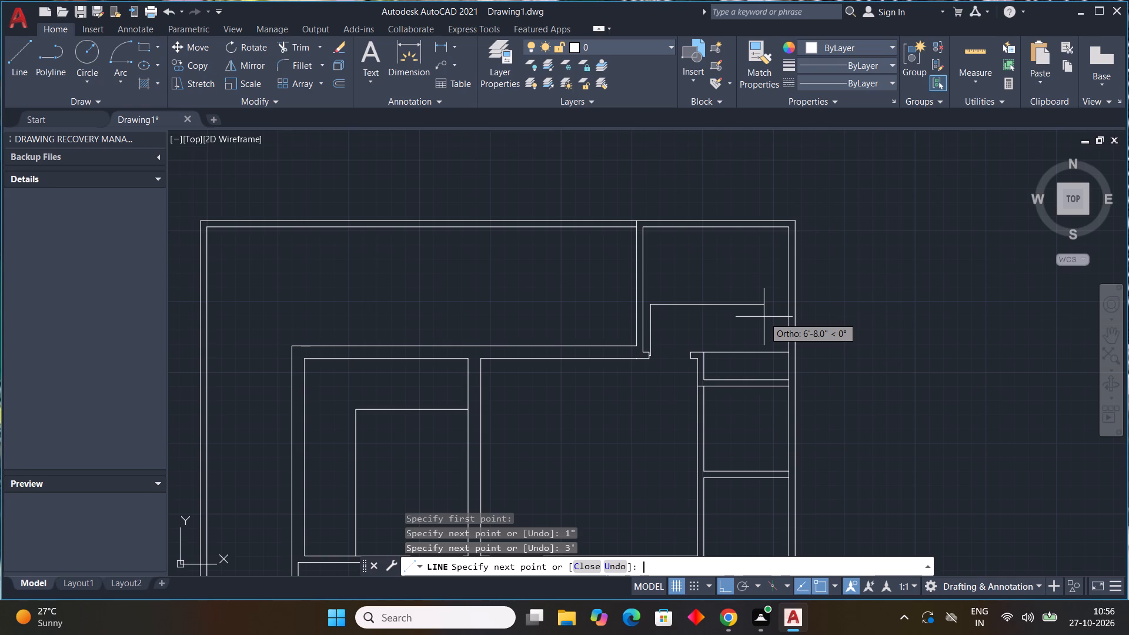
{"action": "key", "text": "shift+quotedbl"}
{"action": "key", "text": "Return"}
{"action": "scroll", "coordinate": [668, 360], "scroll_direction": "up", "scroll_amount": 3}
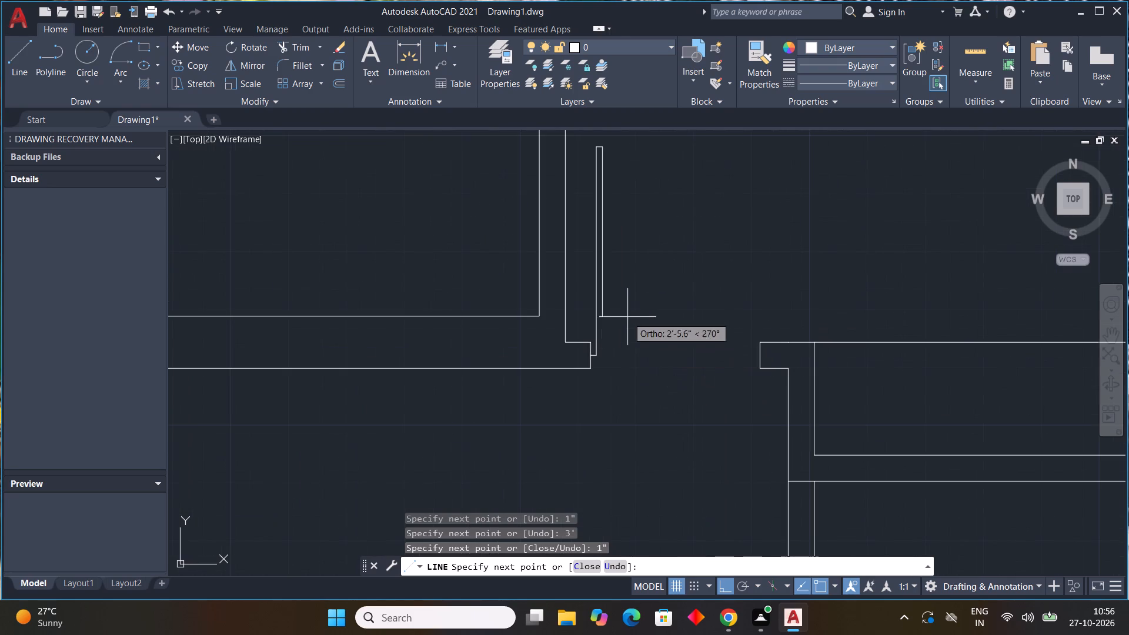
{"action": "left_click", "coordinate": [607, 357]}
{"action": "left_click", "coordinate": [597, 357]}
{"action": "key", "text": "Escape"}
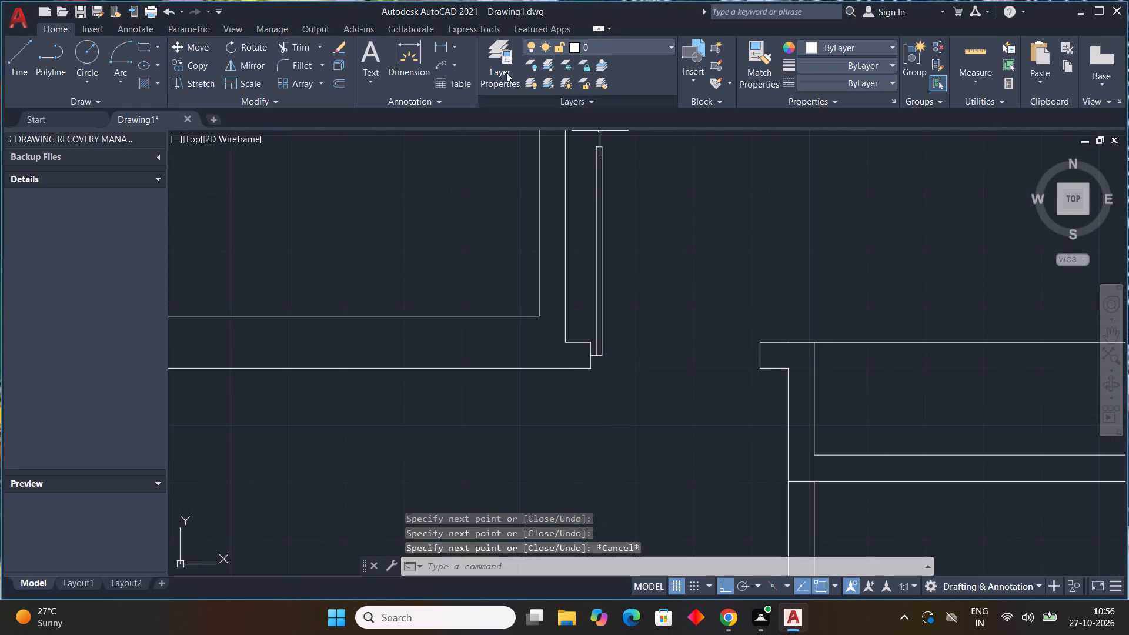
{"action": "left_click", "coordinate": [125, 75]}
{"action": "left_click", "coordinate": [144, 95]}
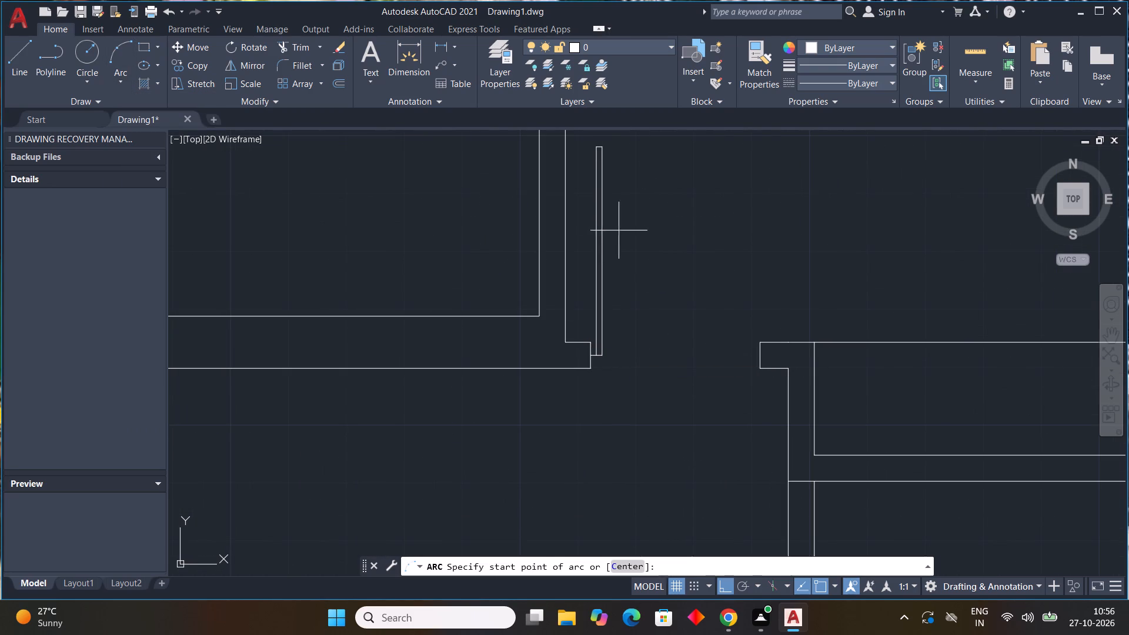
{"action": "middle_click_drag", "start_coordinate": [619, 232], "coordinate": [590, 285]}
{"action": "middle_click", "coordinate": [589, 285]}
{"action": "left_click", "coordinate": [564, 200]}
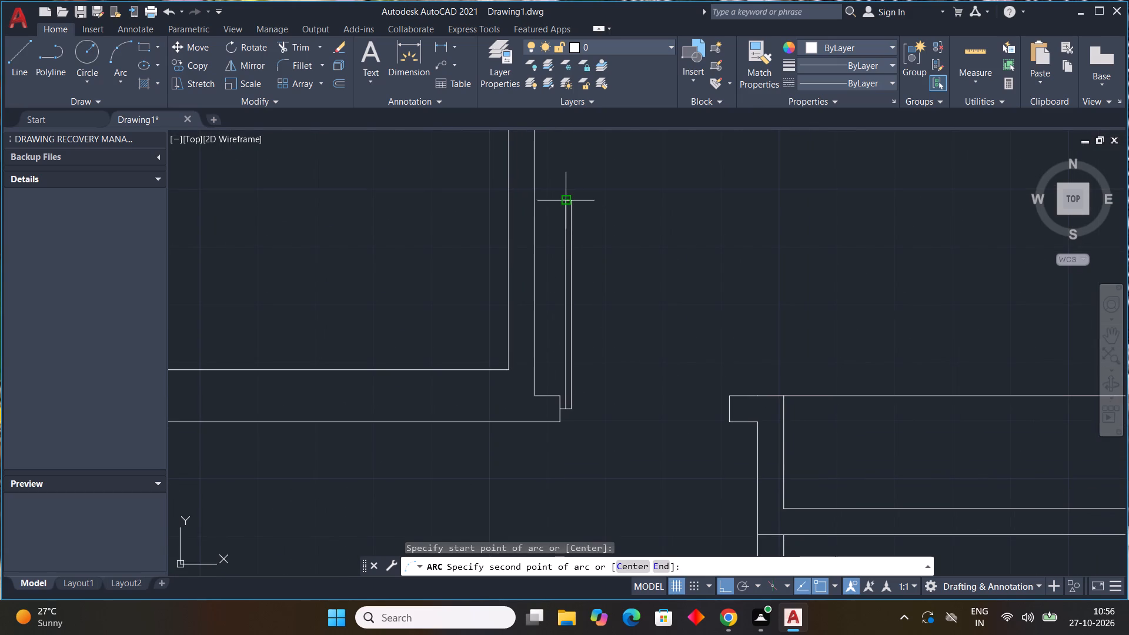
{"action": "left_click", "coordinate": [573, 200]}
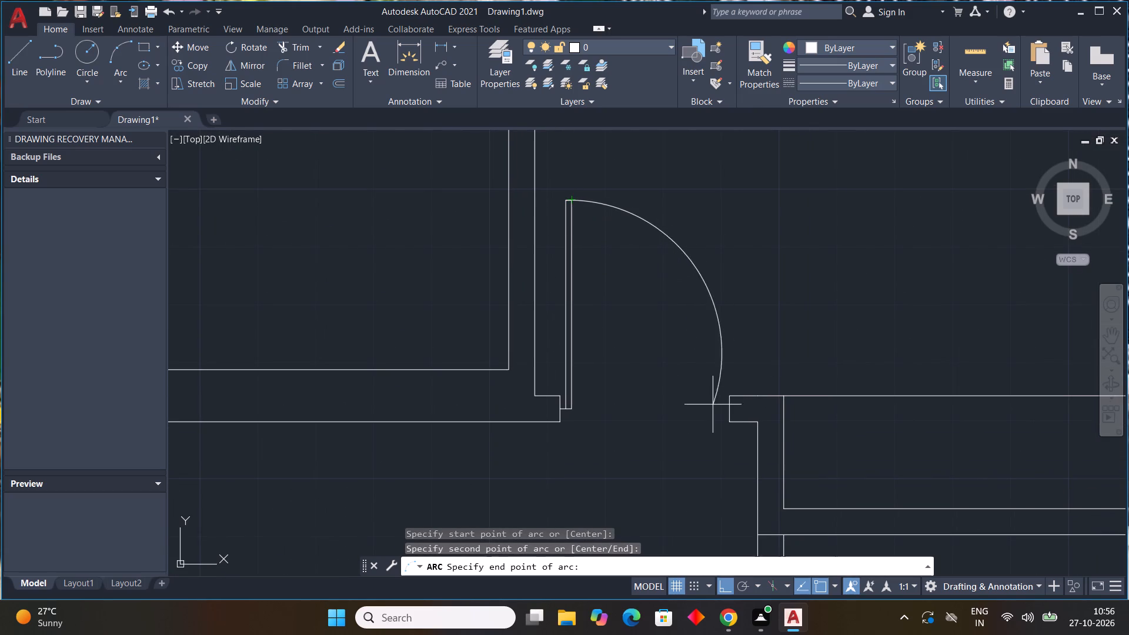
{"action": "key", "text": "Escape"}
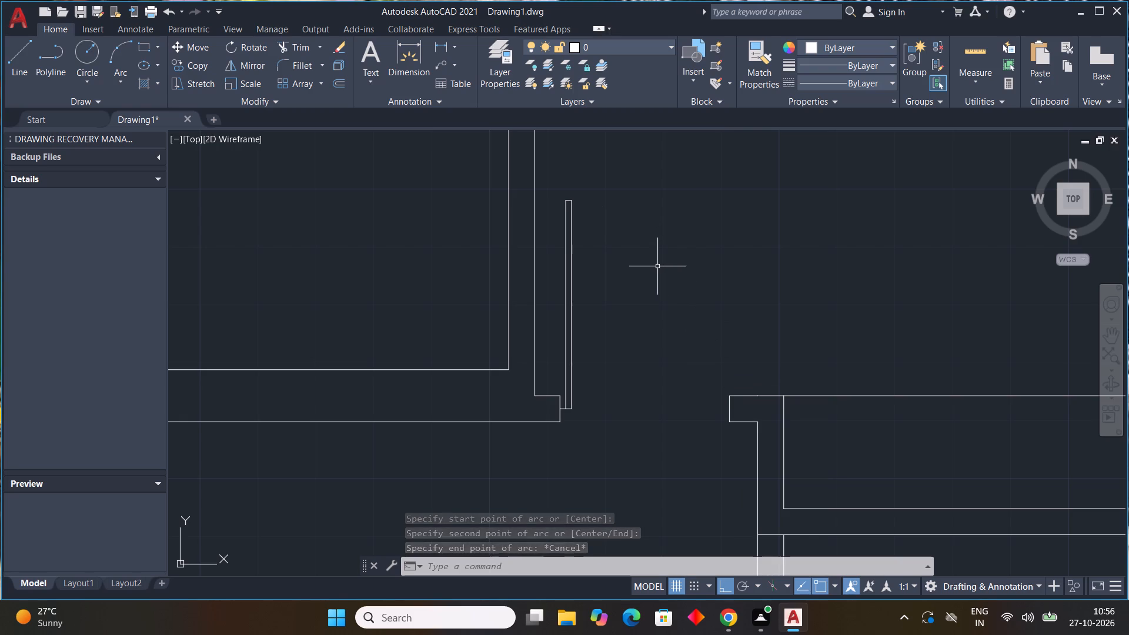
Draw a short horizontal line across the door leaf, about one third of its height below the upper end.
{"action": "scroll", "coordinate": [657, 266], "scroll_direction": "down", "scroll_amount": 3}
{"action": "scroll", "coordinate": [657, 266], "scroll_direction": "up", "scroll_amount": 3}
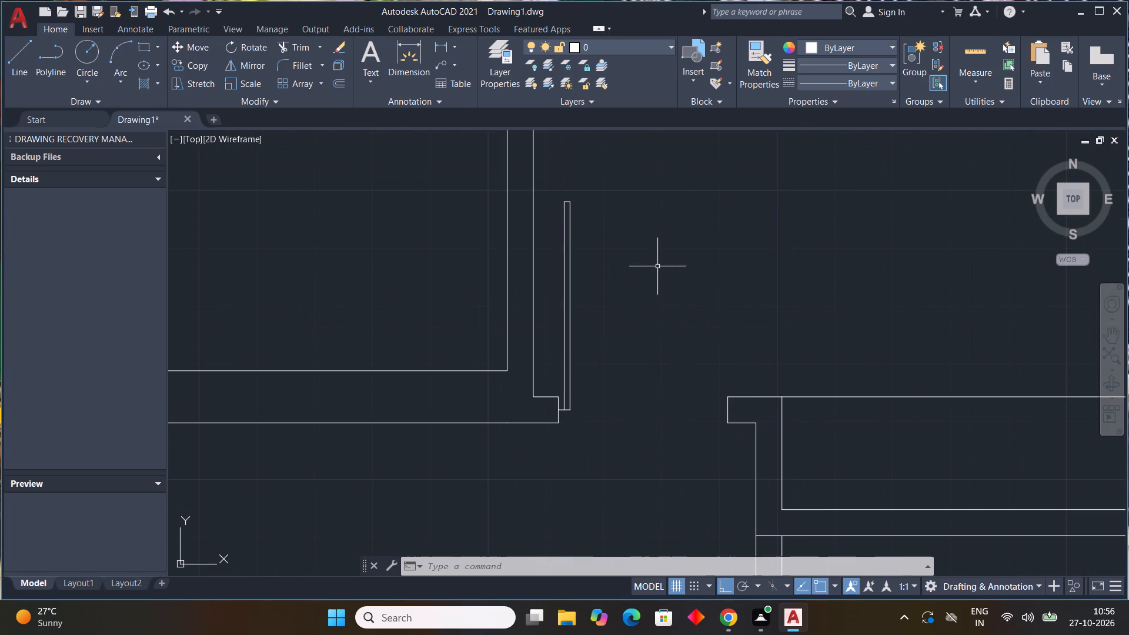
{"action": "scroll", "coordinate": [638, 0], "scroll_direction": "down", "scroll_amount": 2}
{"action": "key", "text": "l"}
{"action": "key", "text": "space"}
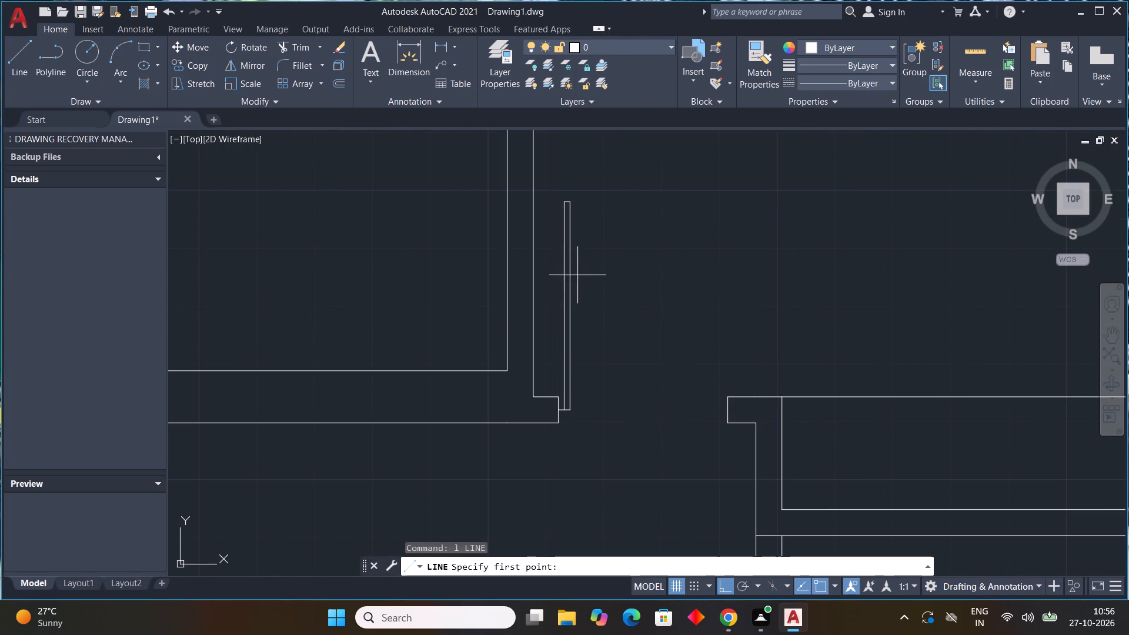
{"action": "left_click", "coordinate": [572, 270]}
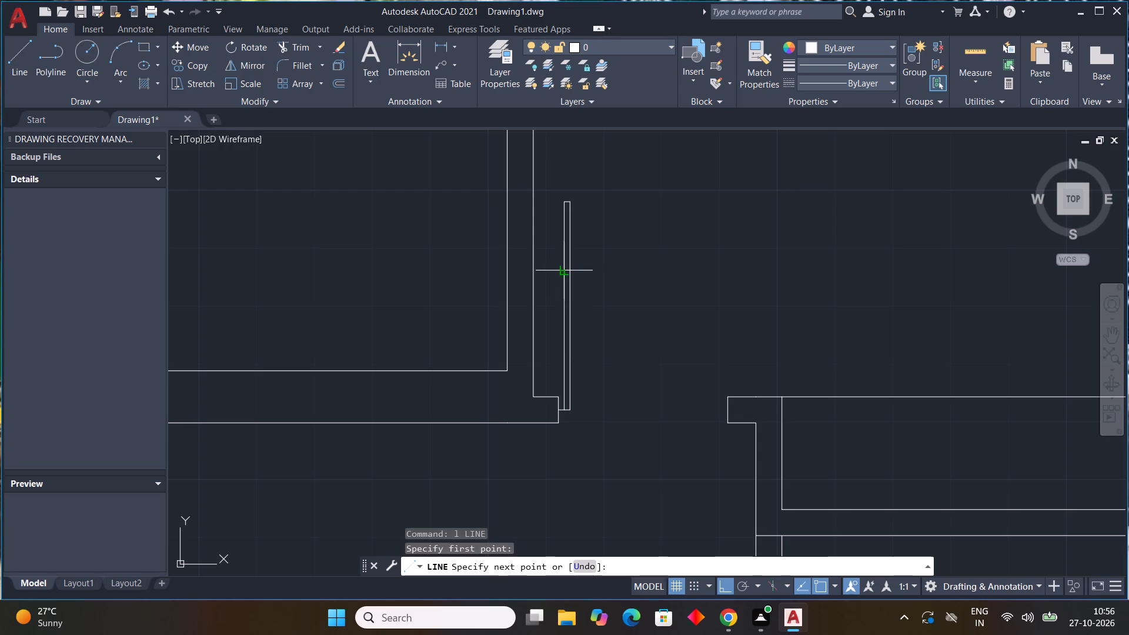
{"action": "left_click", "coordinate": [564, 270]}
{"action": "key", "text": "Escape"}
Trim away the part of the door leaf above the short cross line, including its upper end.
{"action": "type", "text": "tr"}
{"action": "key", "text": "space"}
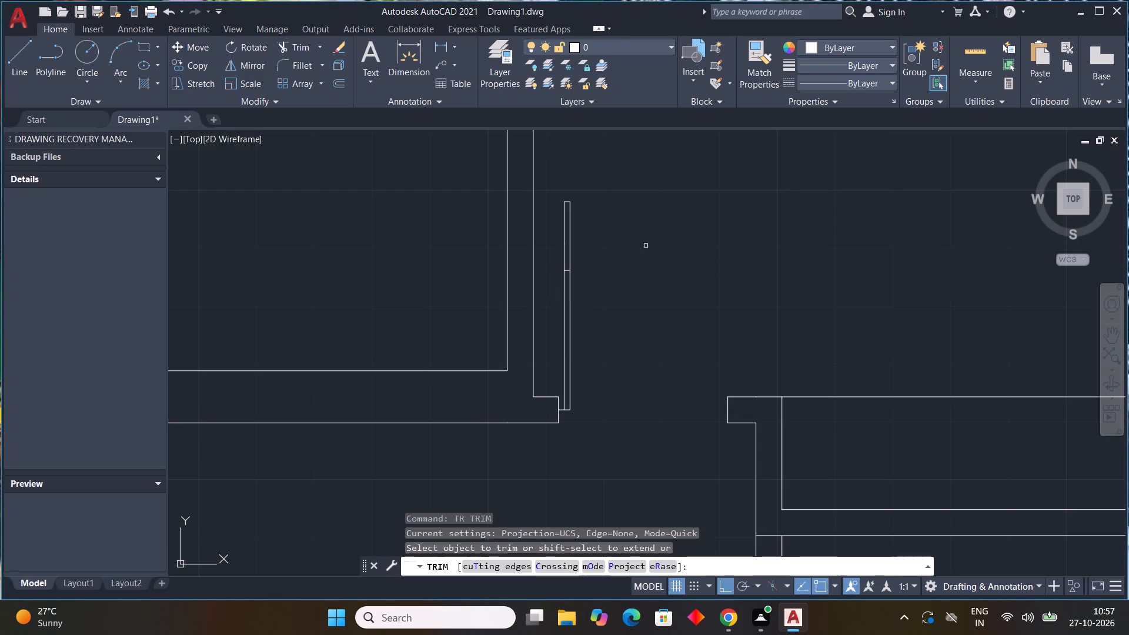
{"action": "left_click_drag", "start_coordinate": [555, 249], "coordinate": [582, 244]}
{"action": "left_click_drag", "start_coordinate": [564, 195], "coordinate": [570, 213]}
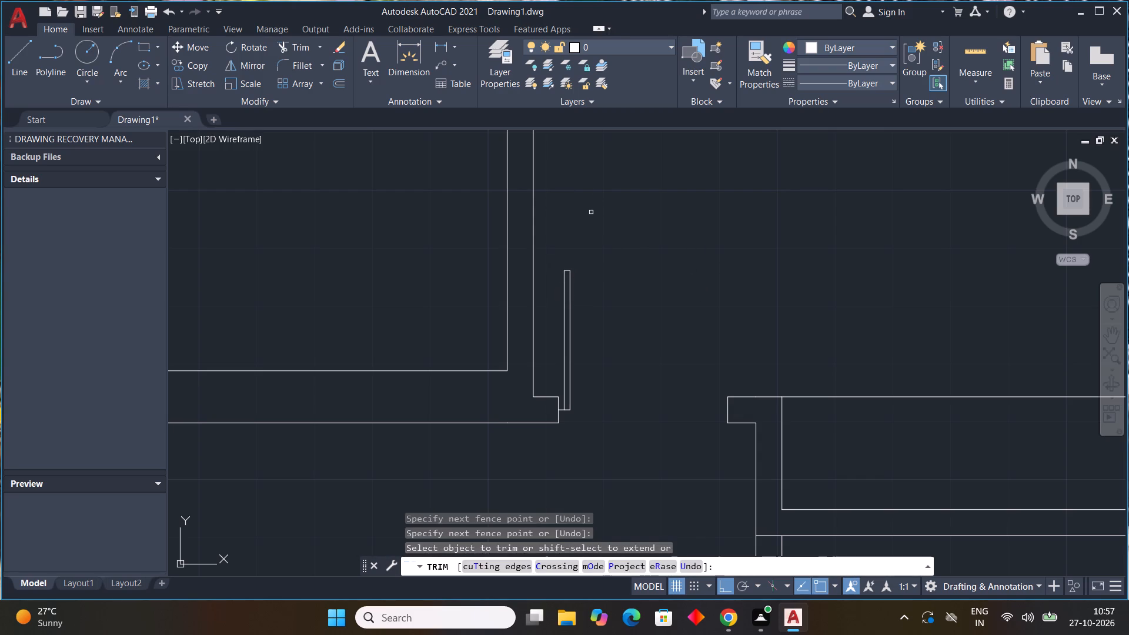
Draw a three-point swing arc from the trimmed door leaf's upper end, through both its corners, to the opposite jamb.
{"action": "left_click", "coordinate": [118, 85]}
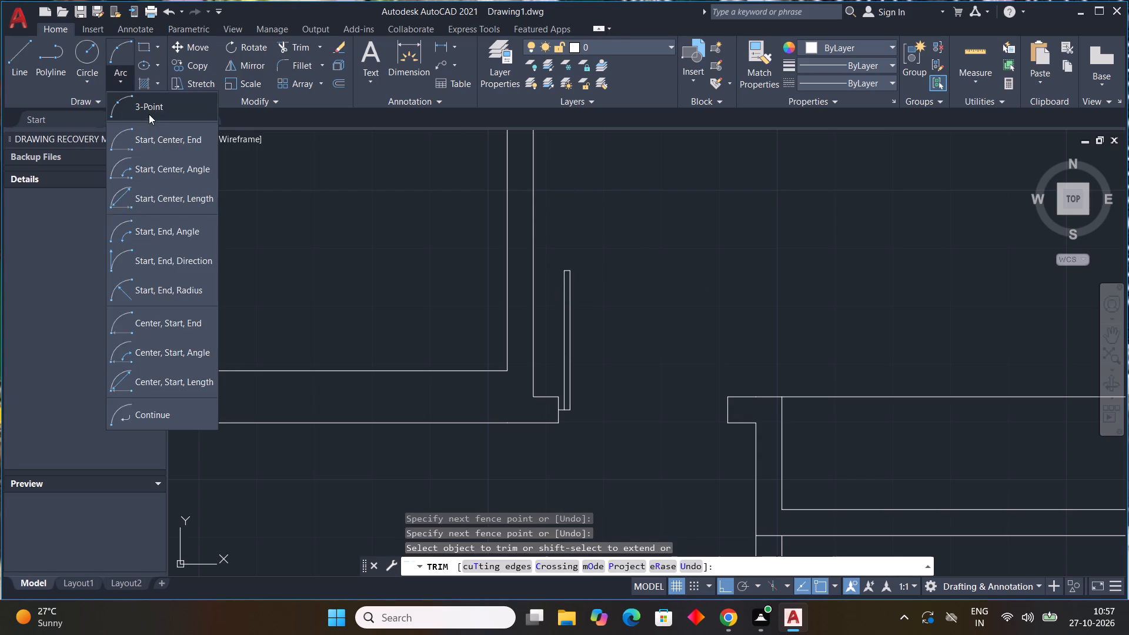
{"action": "left_click", "coordinate": [151, 106]}
{"action": "scroll", "coordinate": [577, 265], "scroll_direction": "up", "scroll_amount": 2}
{"action": "left_click", "coordinate": [545, 276]}
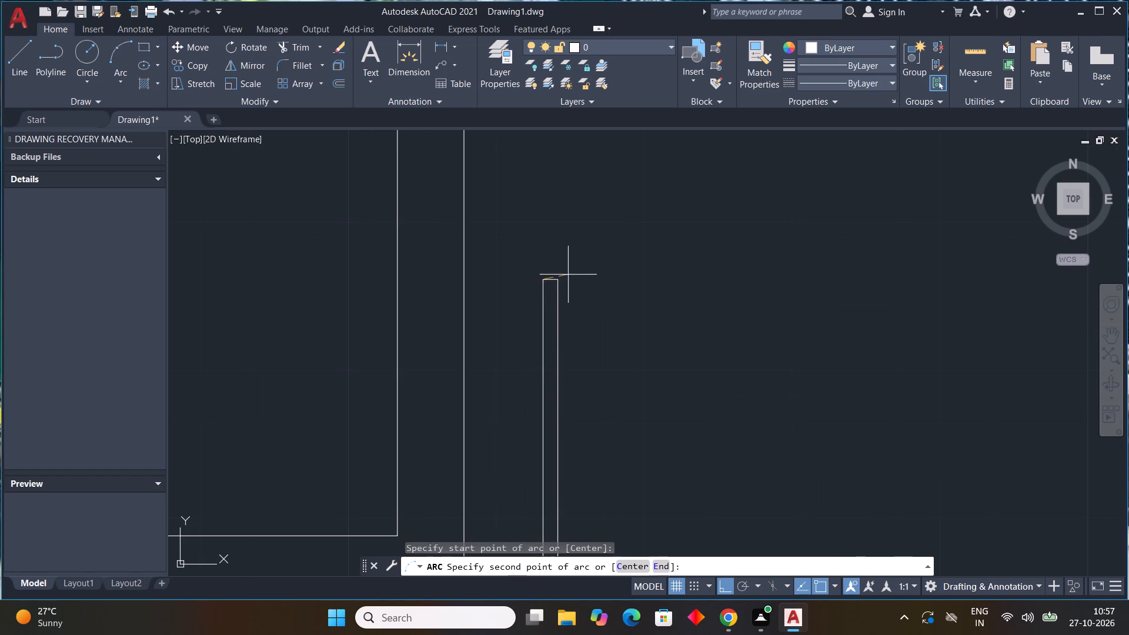
{"action": "left_click", "coordinate": [562, 279]}
{"action": "scroll", "coordinate": [756, 289], "scroll_direction": "down", "scroll_amount": 4}
{"action": "middle_click_drag", "start_coordinate": [802, 339], "coordinate": [722, 326]}
{"action": "middle_click", "coordinate": [717, 325]}
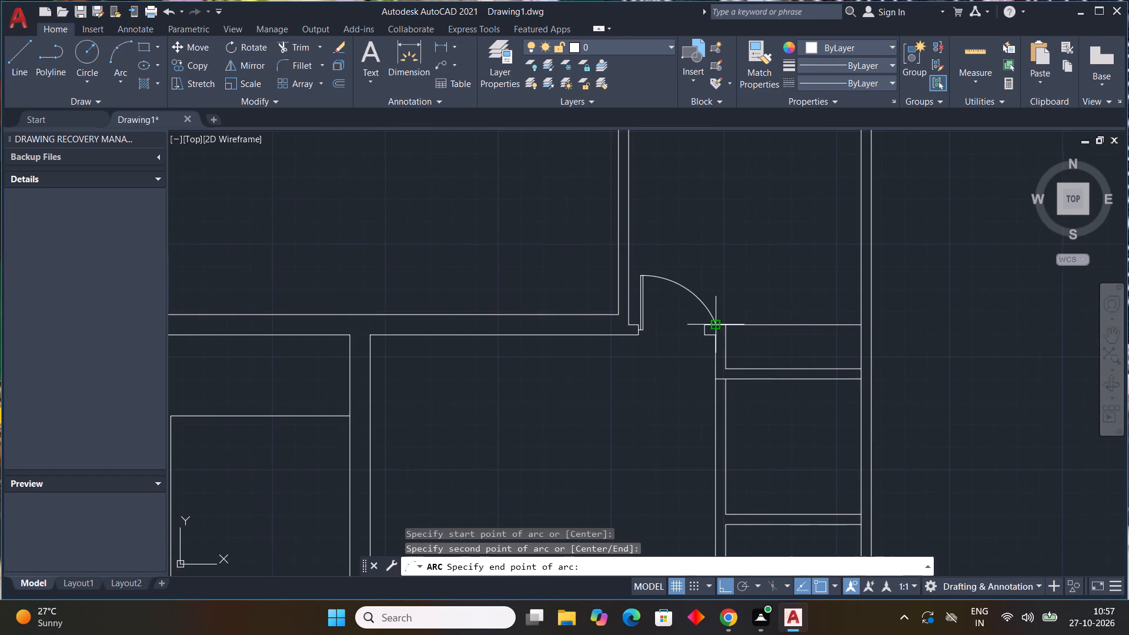
{"action": "left_click", "coordinate": [701, 333]}
{"action": "scroll", "coordinate": [711, 322], "scroll_direction": "down", "scroll_amount": 4}
{"action": "middle_click_drag", "start_coordinate": [739, 302], "coordinate": [788, 302]}
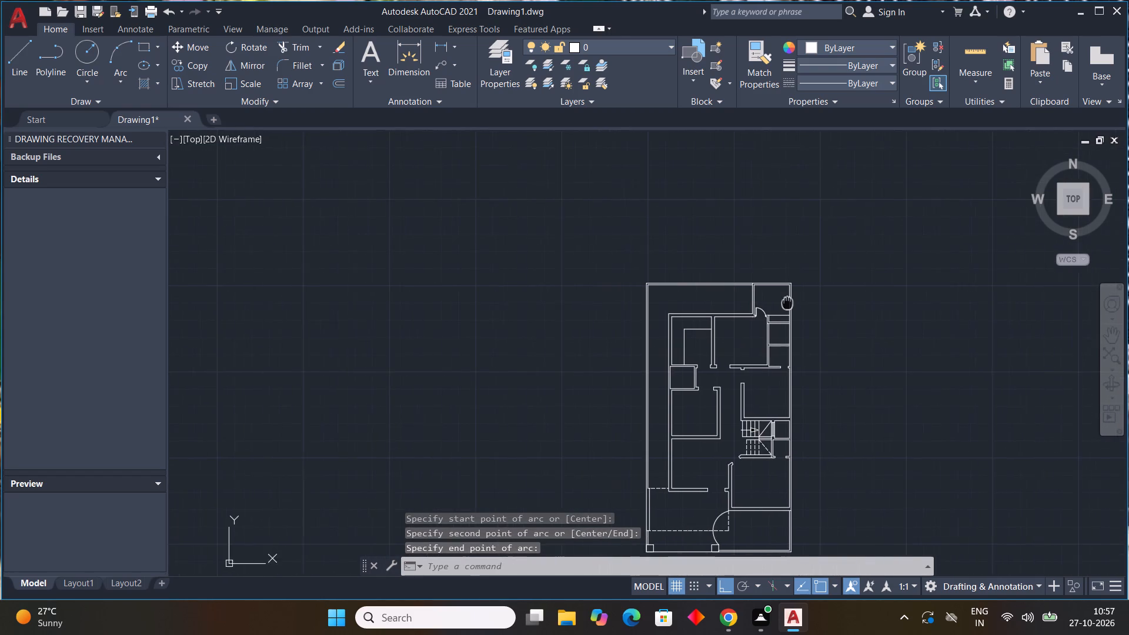
{"action": "middle_click_drag", "start_coordinate": [788, 302], "coordinate": [791, 301]}
{"action": "scroll", "coordinate": [720, 325], "scroll_direction": "up", "scroll_amount": 4}
{"action": "middle_click_drag", "start_coordinate": [716, 321], "coordinate": [731, 272]}
{"action": "scroll", "coordinate": [727, 287], "scroll_direction": "down", "scroll_amount": 1}
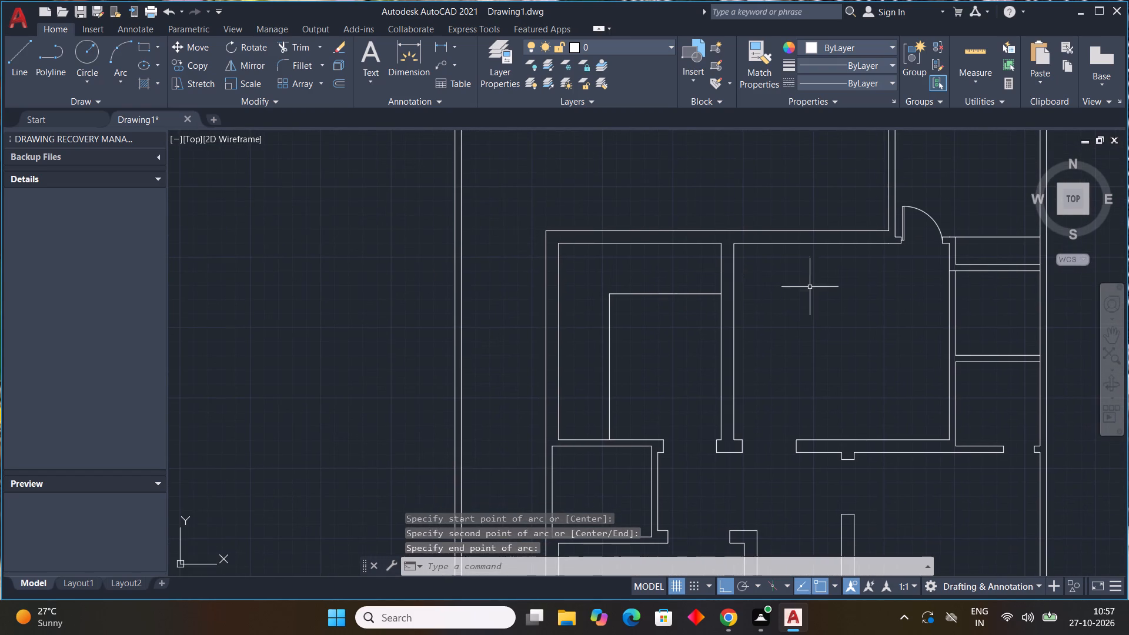
{"action": "key", "text": "Escape"}
{"action": "key", "text": "Escape"}
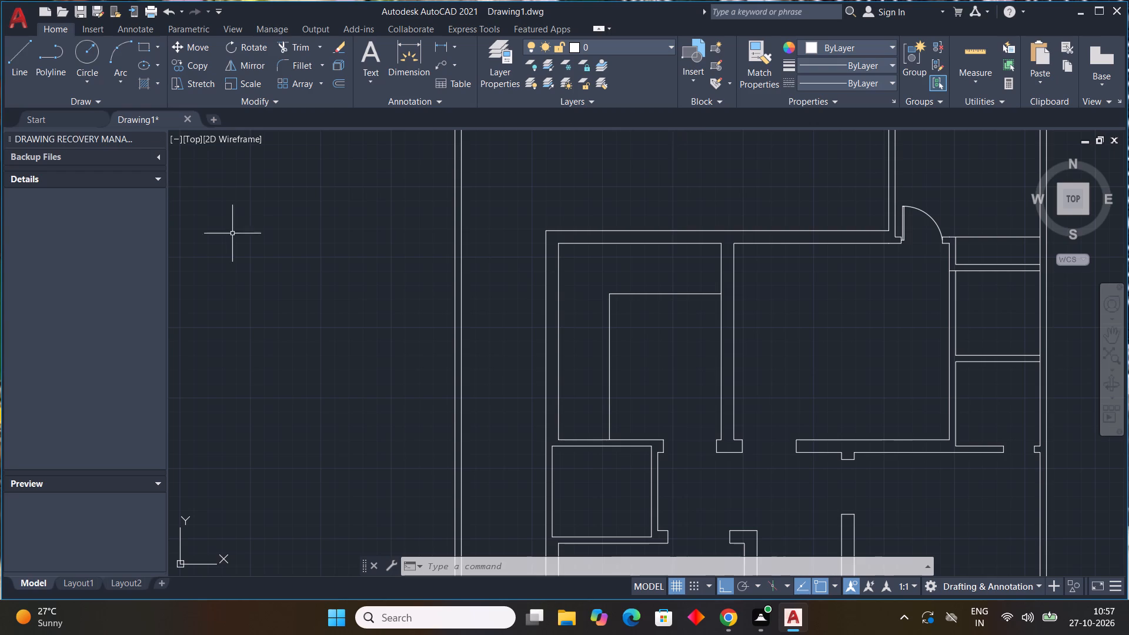
Start a line at the midpoint of the left side of the central wall's T-shaped foot, running 1" into the upper-left room's opening.
{"action": "scroll", "coordinate": [557, 326], "scroll_direction": "down", "scroll_amount": 1}
{"action": "middle_click_drag", "start_coordinate": [644, 359], "coordinate": [557, 317]}
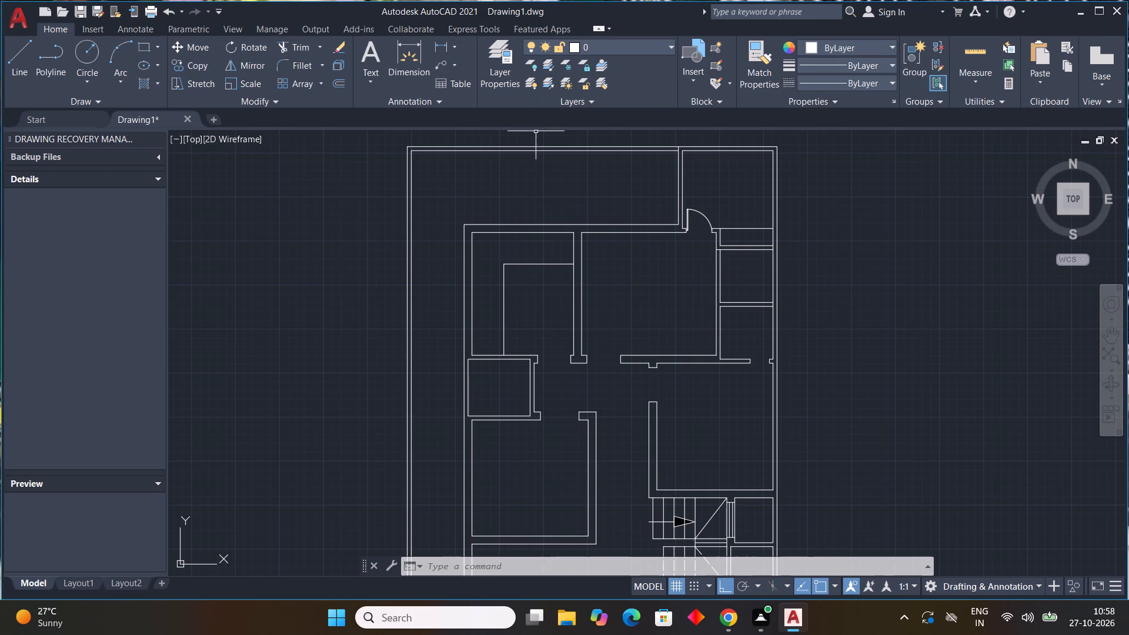
{"action": "scroll", "coordinate": [495, 191], "scroll_direction": "down", "scroll_amount": 4}
{"action": "scroll", "coordinate": [540, 243], "scroll_direction": "up", "scroll_amount": 1}
{"action": "middle_click_drag", "start_coordinate": [539, 243], "coordinate": [542, 274]}
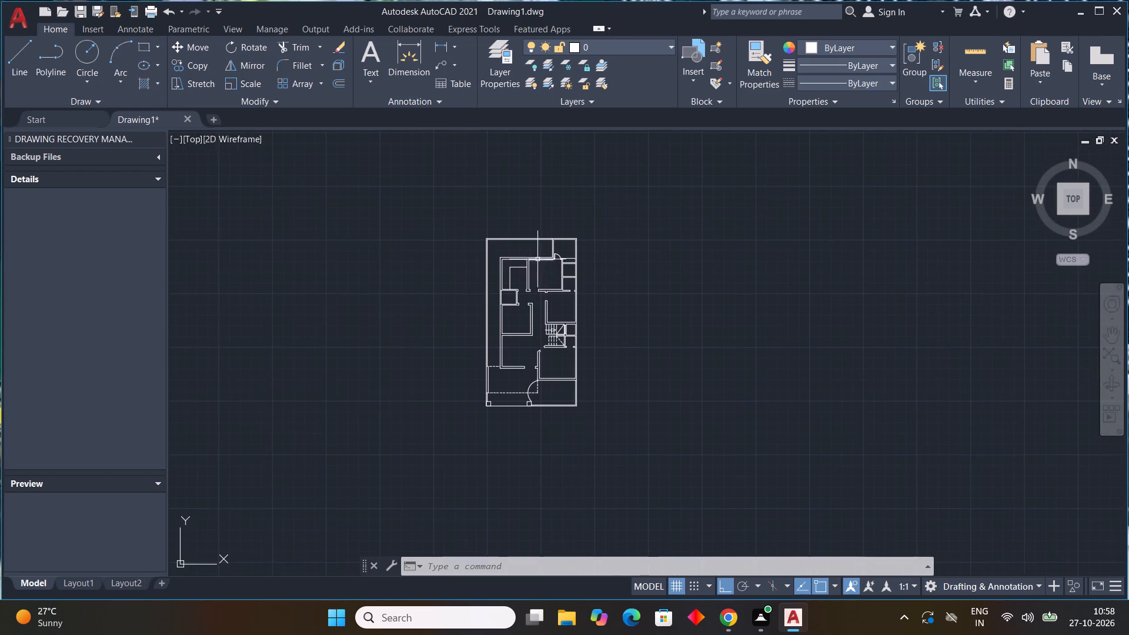
{"action": "scroll", "coordinate": [536, 254], "scroll_direction": "up", "scroll_amount": 3}
{"action": "middle_click_drag", "start_coordinate": [546, 389], "coordinate": [592, 362]}
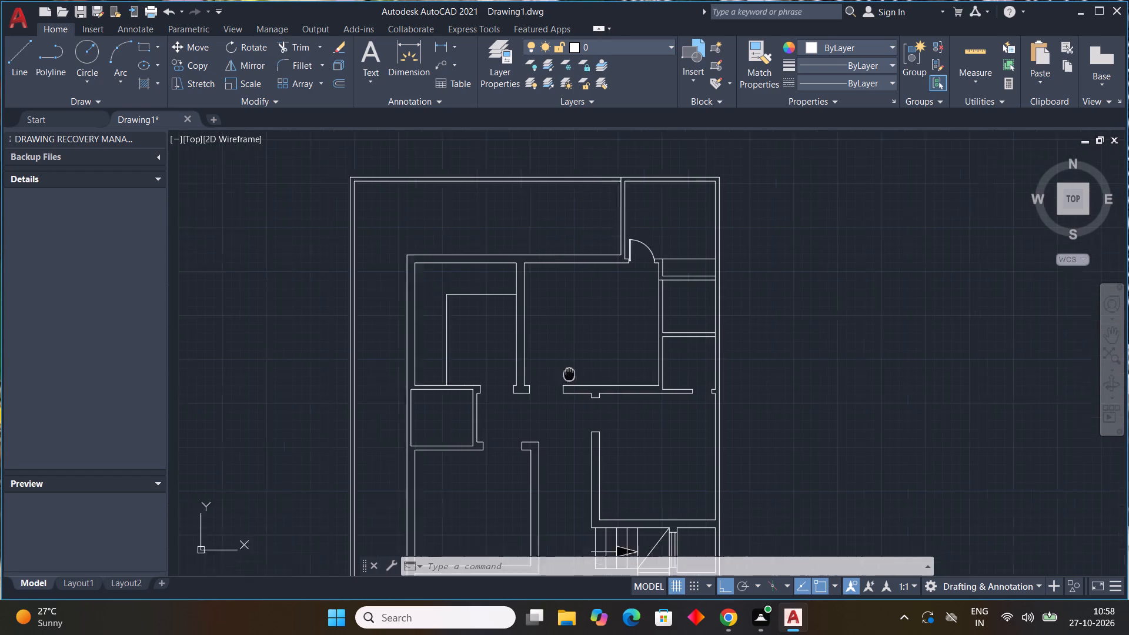
{"action": "middle_click_drag", "start_coordinate": [592, 362], "coordinate": [628, 342]}
{"action": "key", "text": "l"}
{"action": "key", "text": "space"}
{"action": "scroll", "coordinate": [573, 362], "scroll_direction": "up", "scroll_amount": 5}
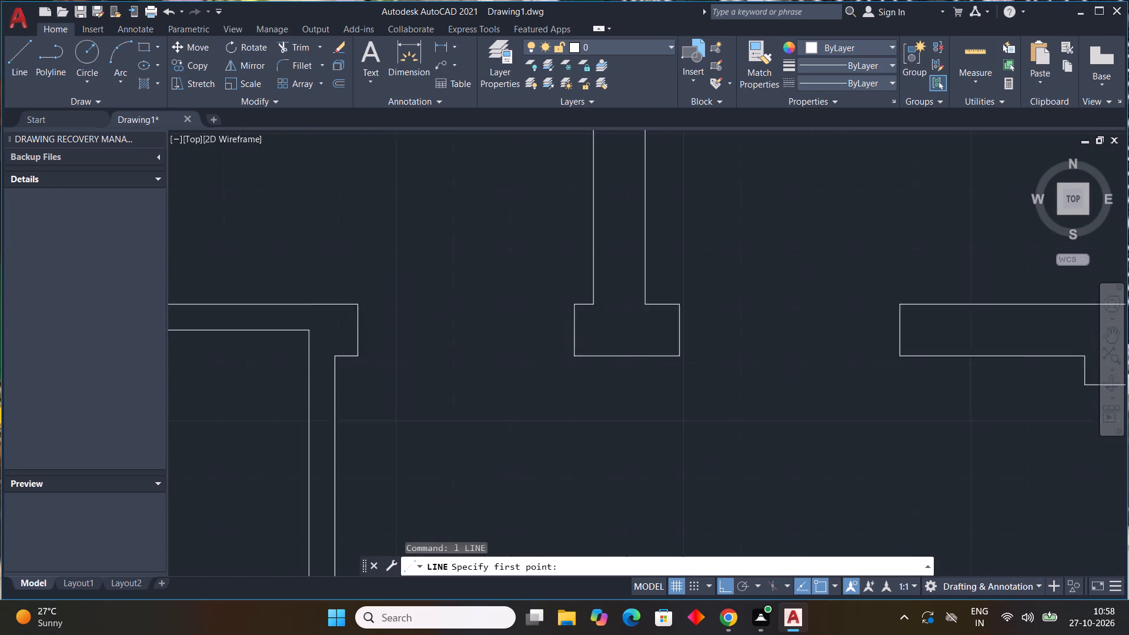
{"action": "left_click", "coordinate": [572, 312]}
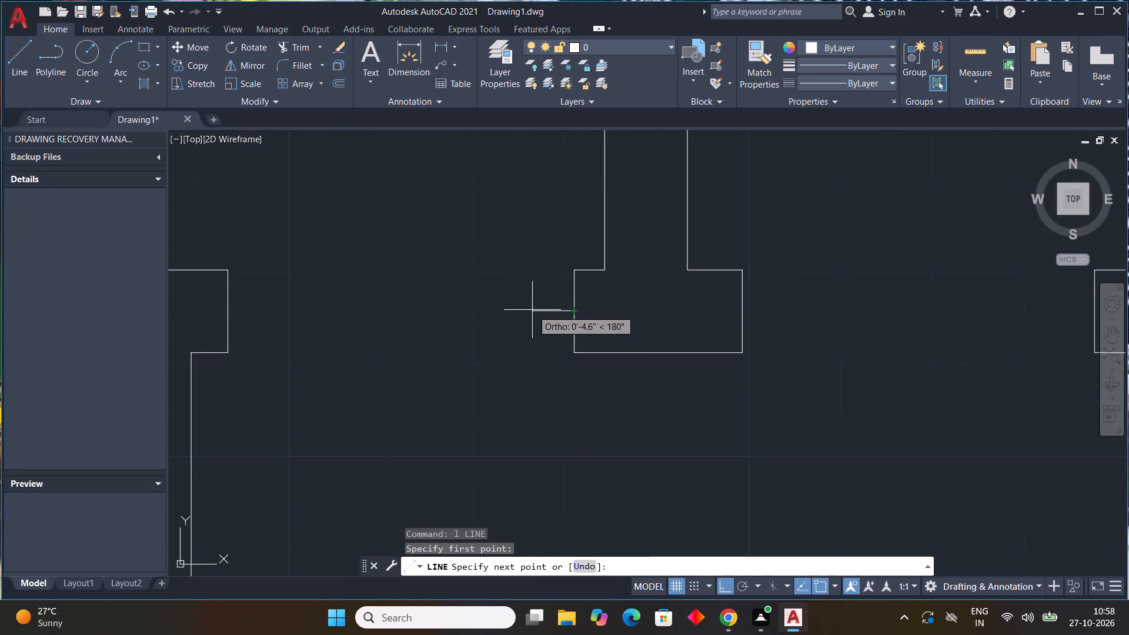
{"action": "type", "text": "1\""}
{"action": "key", "text": "Return"}
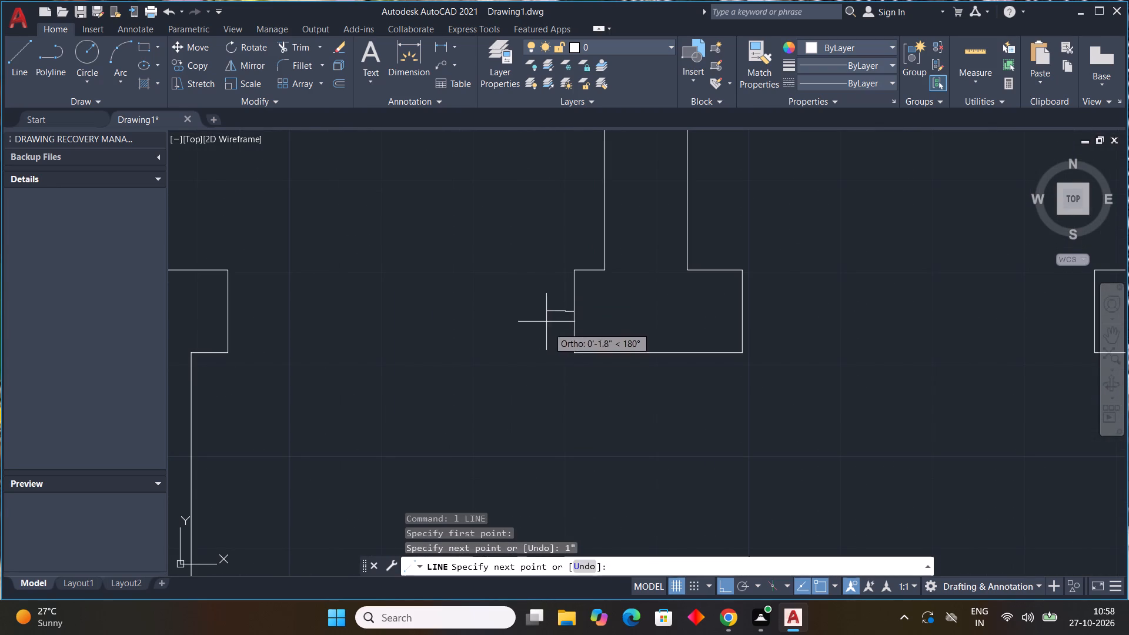
Continue the line as a door leaf 3' tall and 1" wide, closing it back at the jamb stub.
{"action": "scroll", "coordinate": [539, 167], "scroll_direction": "down", "scroll_amount": 1}
{"action": "middle_click_drag", "start_coordinate": [539, 168], "coordinate": [589, 351]}
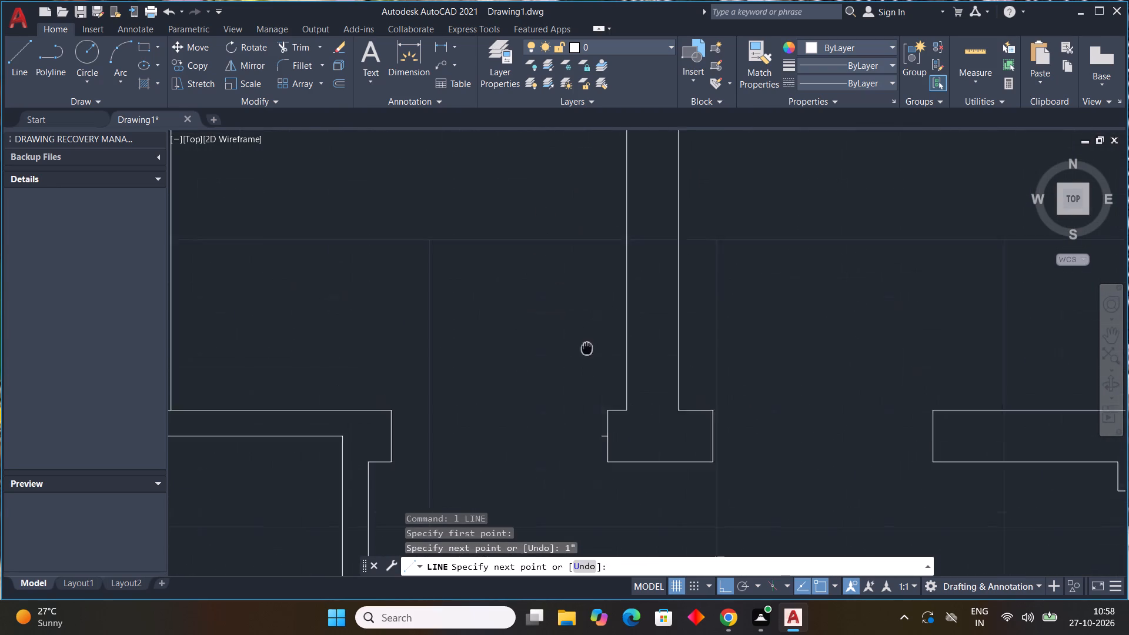
{"action": "middle_click_drag", "start_coordinate": [589, 351], "coordinate": [594, 361]}
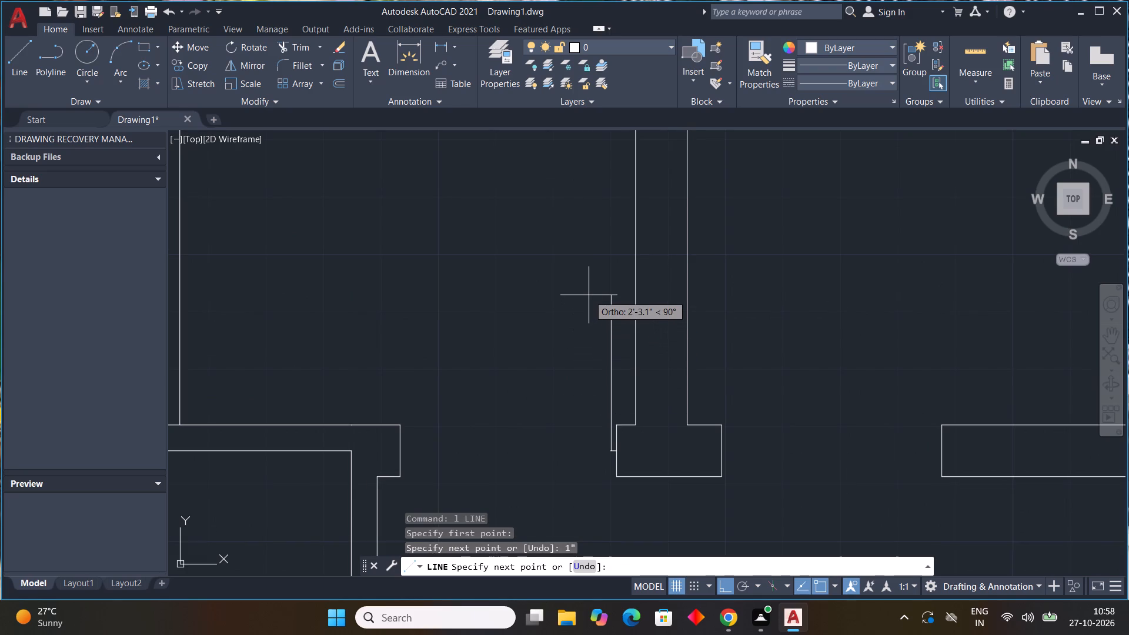
{"action": "key", "text": "3"}
{"action": "key", "text": "apostrophe"}
{"action": "key", "text": "Return"}
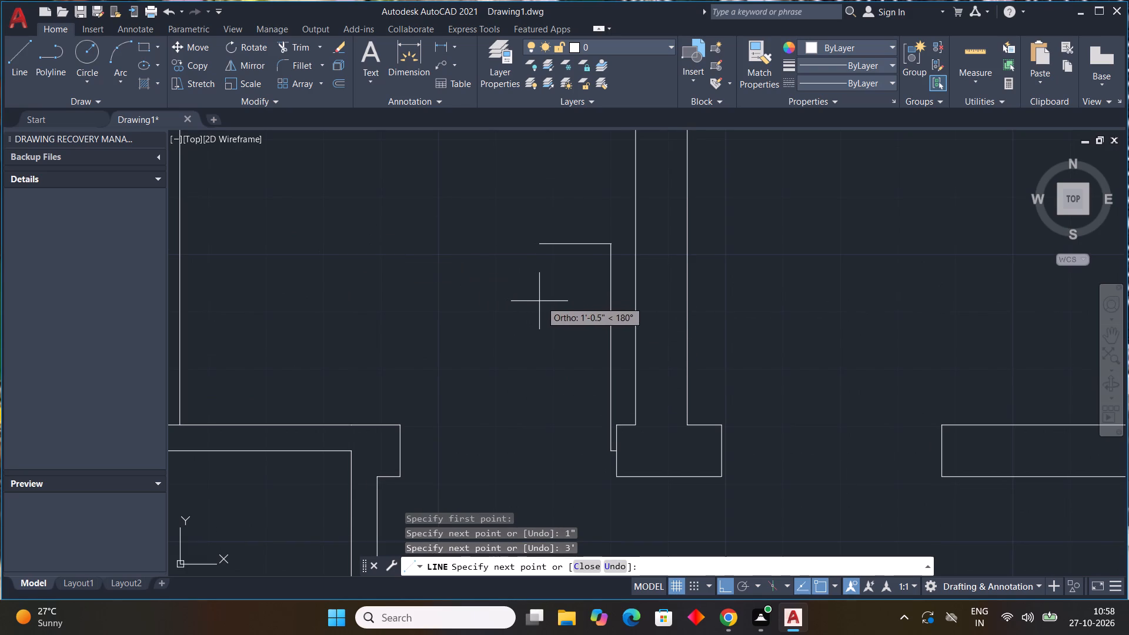
{"action": "type", "text": "1\""}
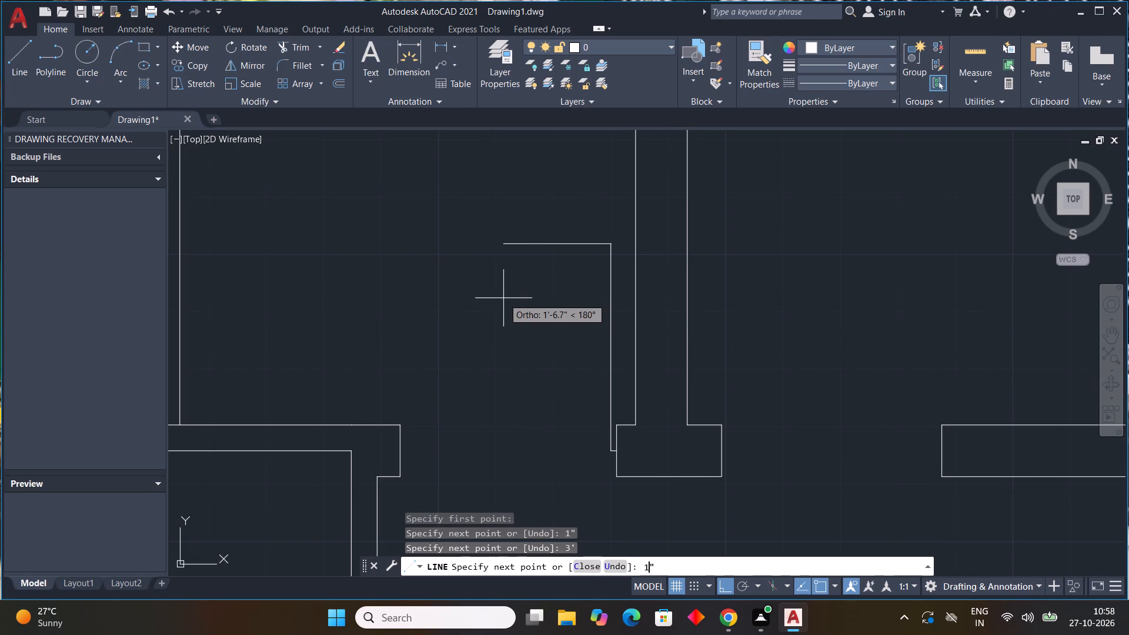
{"action": "key", "text": "Return"}
{"action": "scroll", "coordinate": [570, 448], "scroll_direction": "up", "scroll_amount": 3}
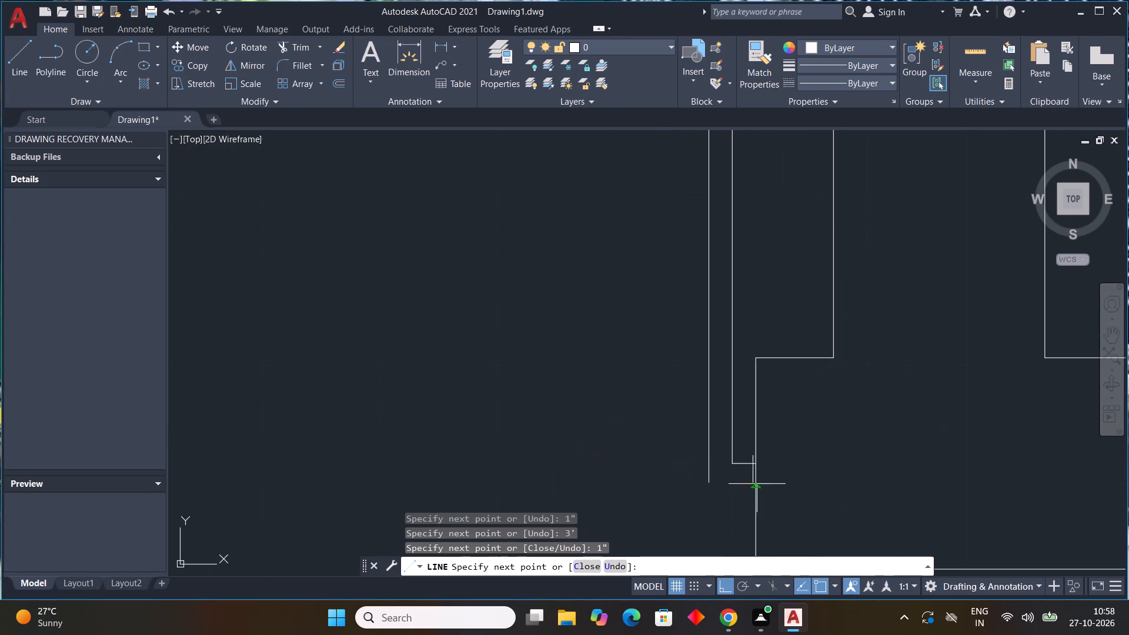
{"action": "left_click", "coordinate": [712, 465]}
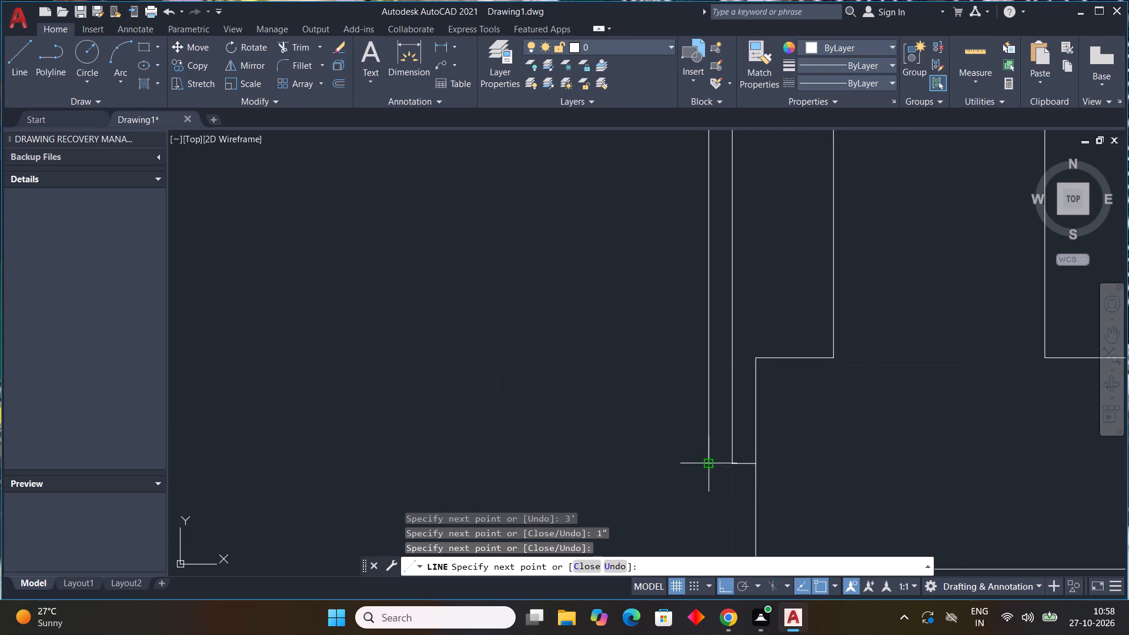
{"action": "left_click", "coordinate": [732, 467]}
{"action": "key", "text": "Escape"}
Draw a three-point swing arc from the new leaf's upper end, through both its corners, to the opposite jamb's midpoint.
{"action": "scroll", "coordinate": [821, 467], "scroll_direction": "down", "scroll_amount": 5}
{"action": "middle_click_drag", "start_coordinate": [837, 453], "coordinate": [832, 472]}
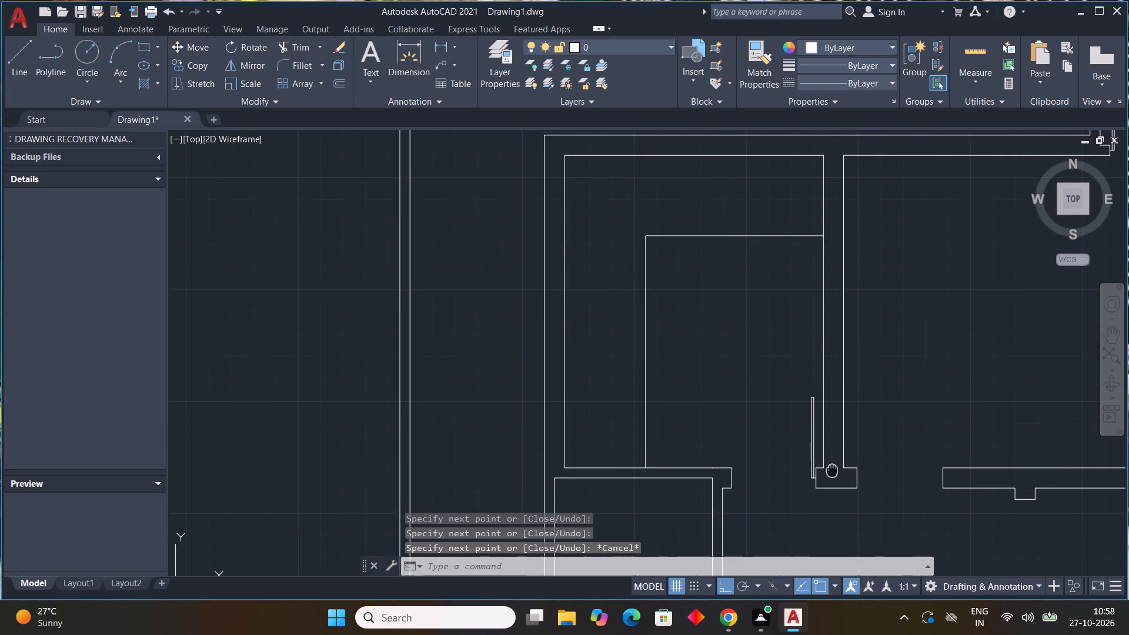
{"action": "middle_click_drag", "start_coordinate": [832, 472], "coordinate": [831, 472]}
{"action": "left_click", "coordinate": [122, 81]}
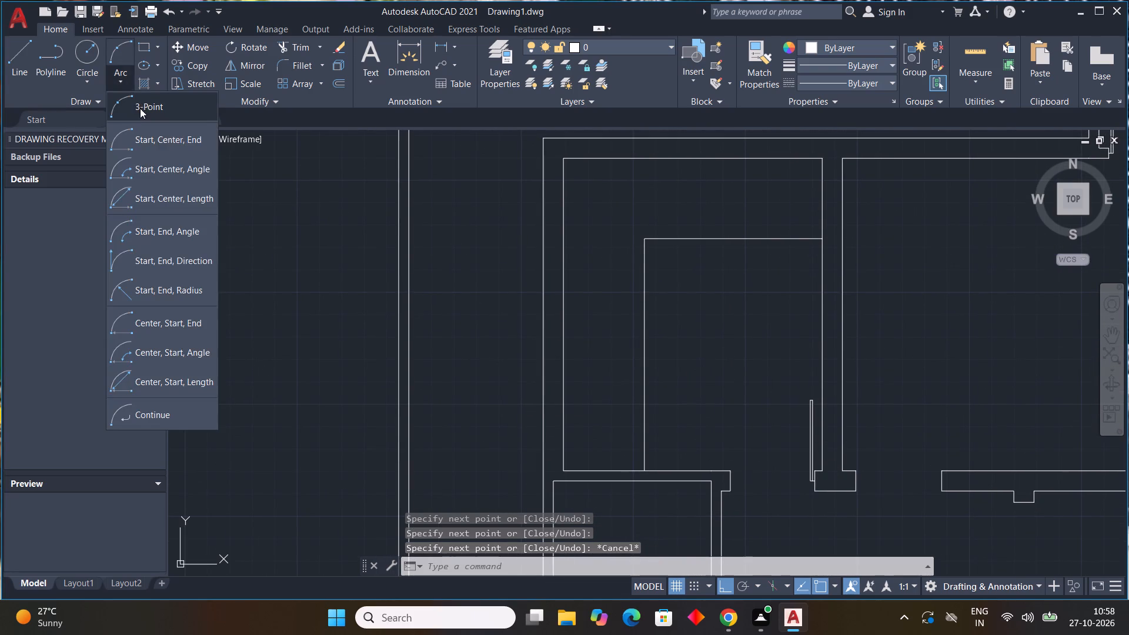
{"action": "left_click", "coordinate": [140, 108]}
{"action": "scroll", "coordinate": [837, 406], "scroll_direction": "up", "scroll_amount": 3}
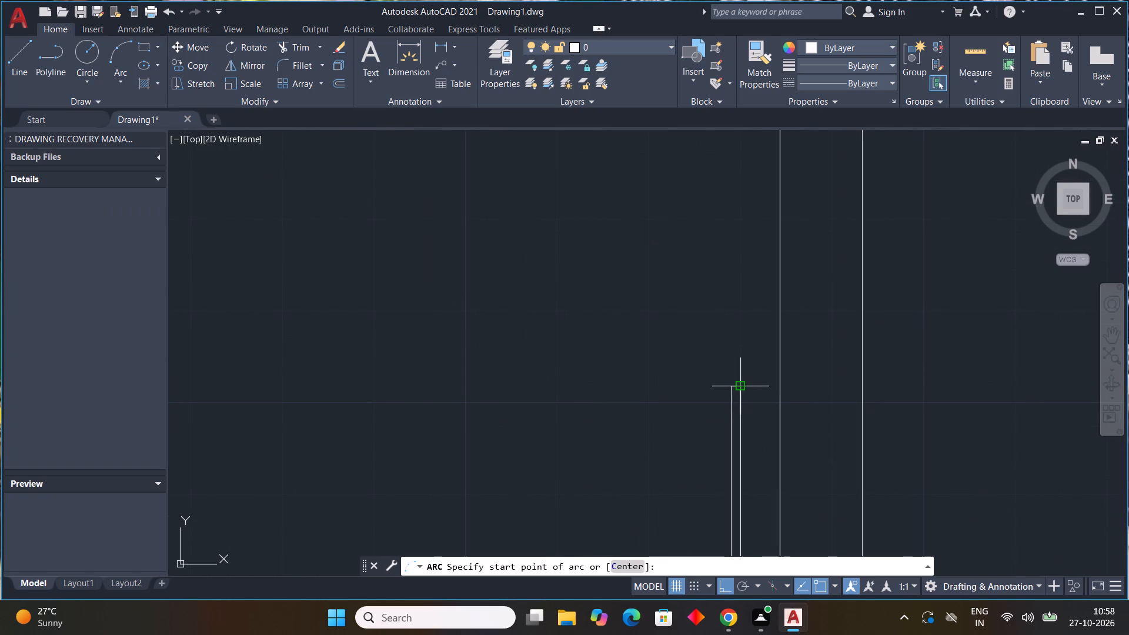
{"action": "left_click", "coordinate": [742, 385]}
{"action": "left_click", "coordinate": [731, 389]}
{"action": "scroll", "coordinate": [556, 410], "scroll_direction": "down", "scroll_amount": 2}
{"action": "middle_click_drag", "start_coordinate": [558, 413], "coordinate": [642, 374]}
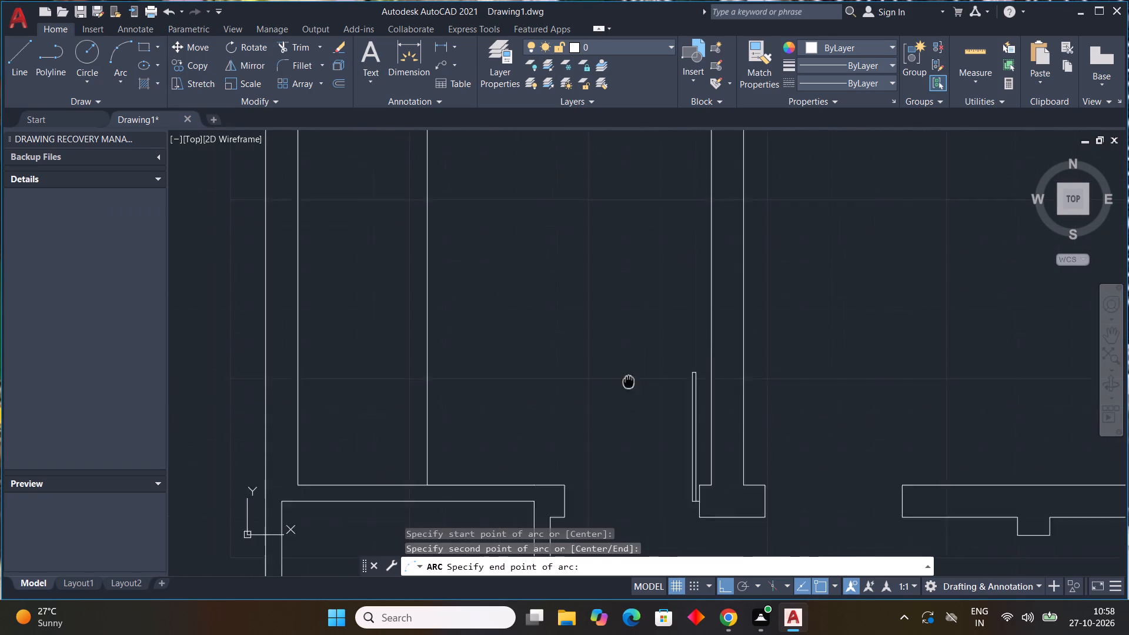
{"action": "middle_click_drag", "start_coordinate": [642, 374], "coordinate": [685, 357]}
{"action": "left_click", "coordinate": [626, 472]}
{"action": "key", "text": "Escape"}
Start a line at the midpoint of the right side of the same wall foot, running 1" into the adjacent room's opening.
{"action": "scroll", "coordinate": [744, 438], "scroll_direction": "down", "scroll_amount": 2}
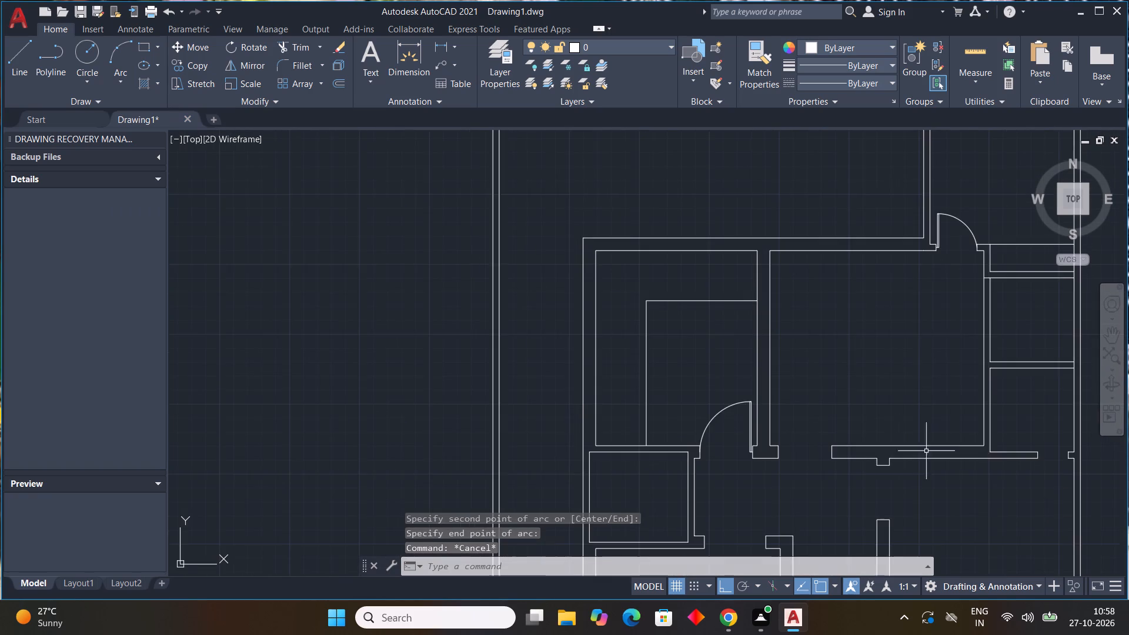
{"action": "middle_click_drag", "start_coordinate": [883, 449], "coordinate": [743, 432]}
{"action": "key", "text": "l"}
{"action": "key", "text": "space"}
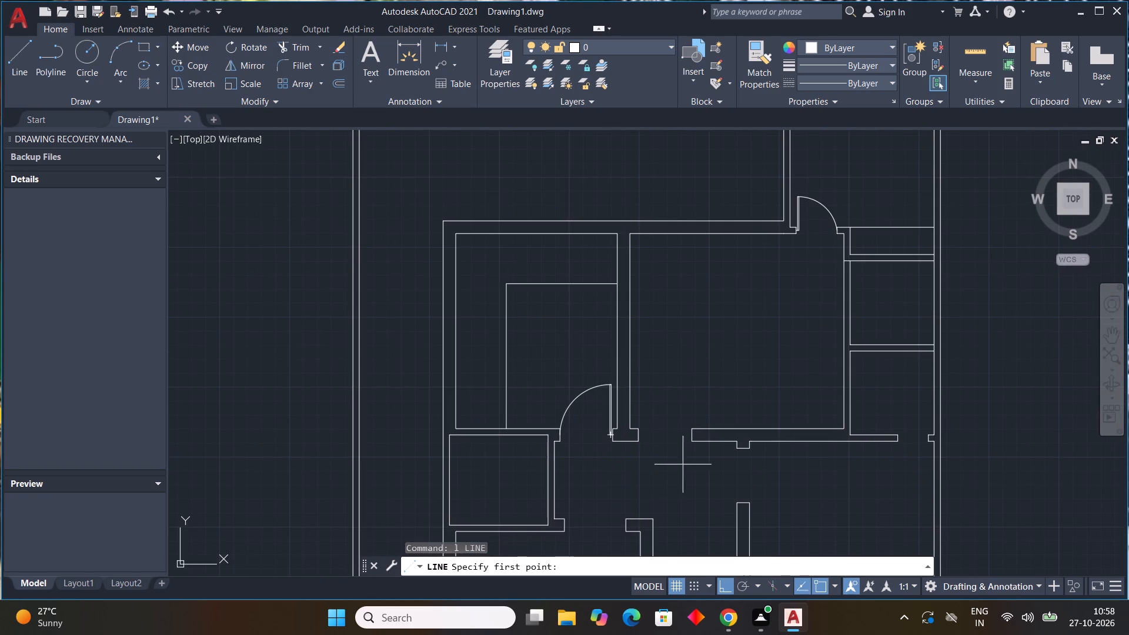
{"action": "scroll", "coordinate": [650, 436], "scroll_direction": "up", "scroll_amount": 3}
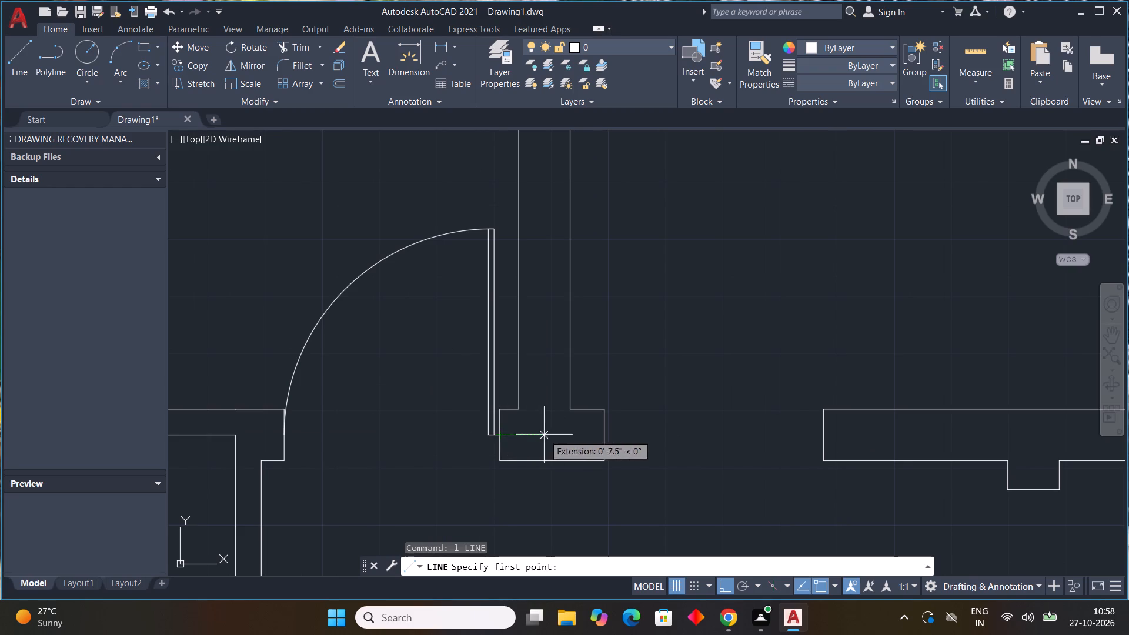
{"action": "left_click_drag", "start_coordinate": [607, 435], "coordinate": [613, 435]}
{"action": "key", "text": "1"}
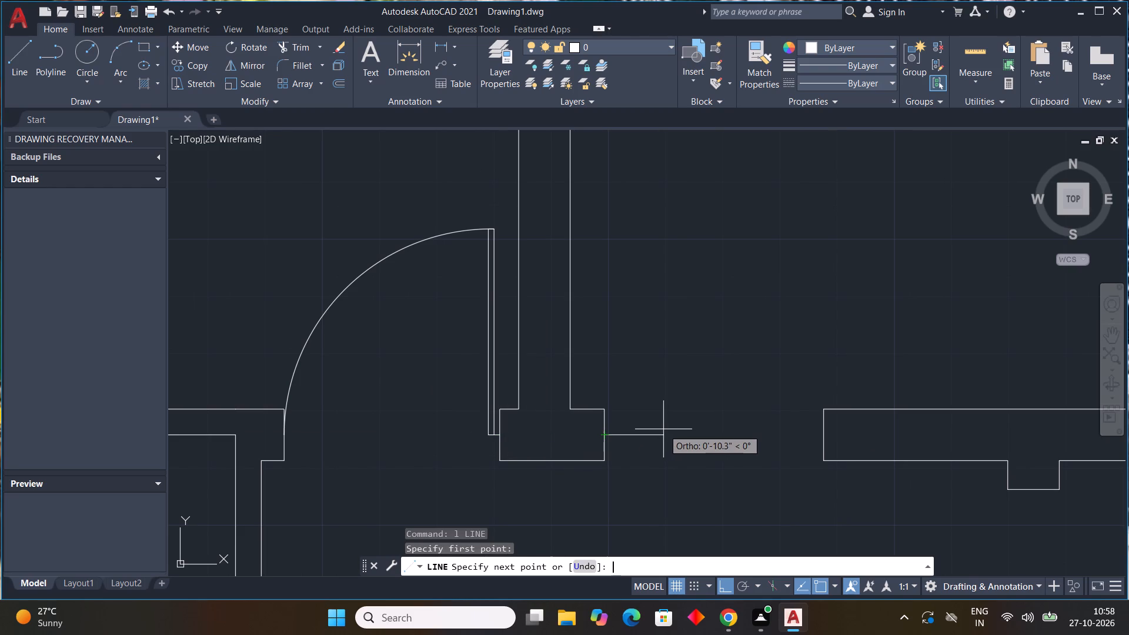
{"action": "key", "text": "shift+quotedbl"}
{"action": "key", "text": "Return"}
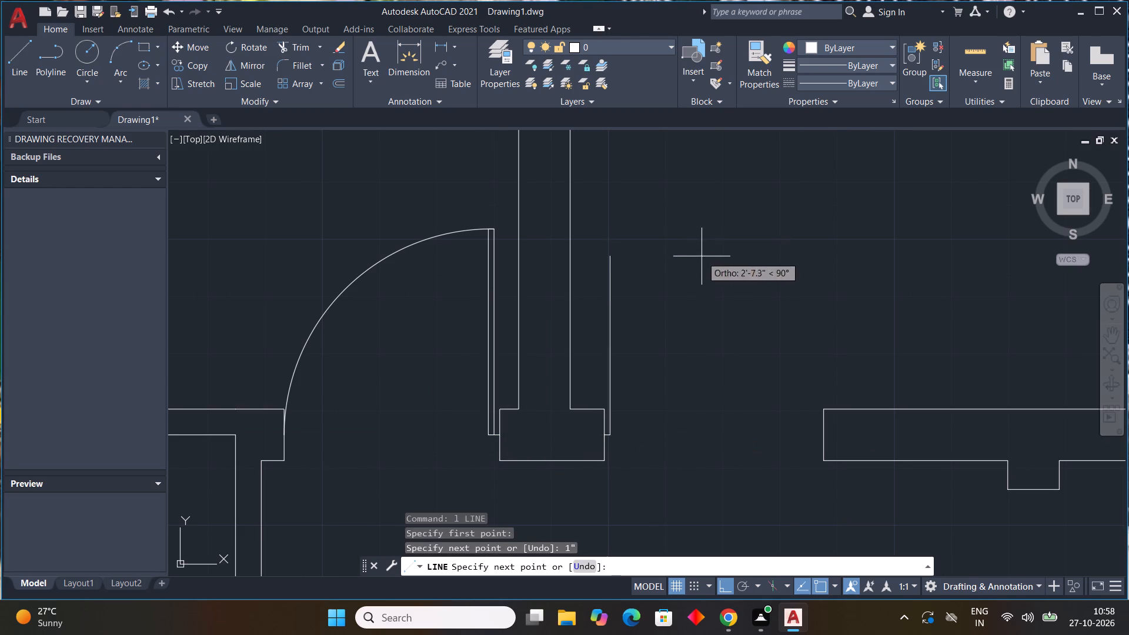
Continue this line as a second door leaf 3' tall and 1" wide, closing it back at its jamb stub.
{"action": "middle_click_drag", "start_coordinate": [703, 307], "coordinate": [739, 380]}
{"action": "scroll", "coordinate": [704, 312], "scroll_direction": "down", "scroll_amount": 1}
{"action": "scroll", "coordinate": [743, 363], "scroll_direction": "up", "scroll_amount": 1}
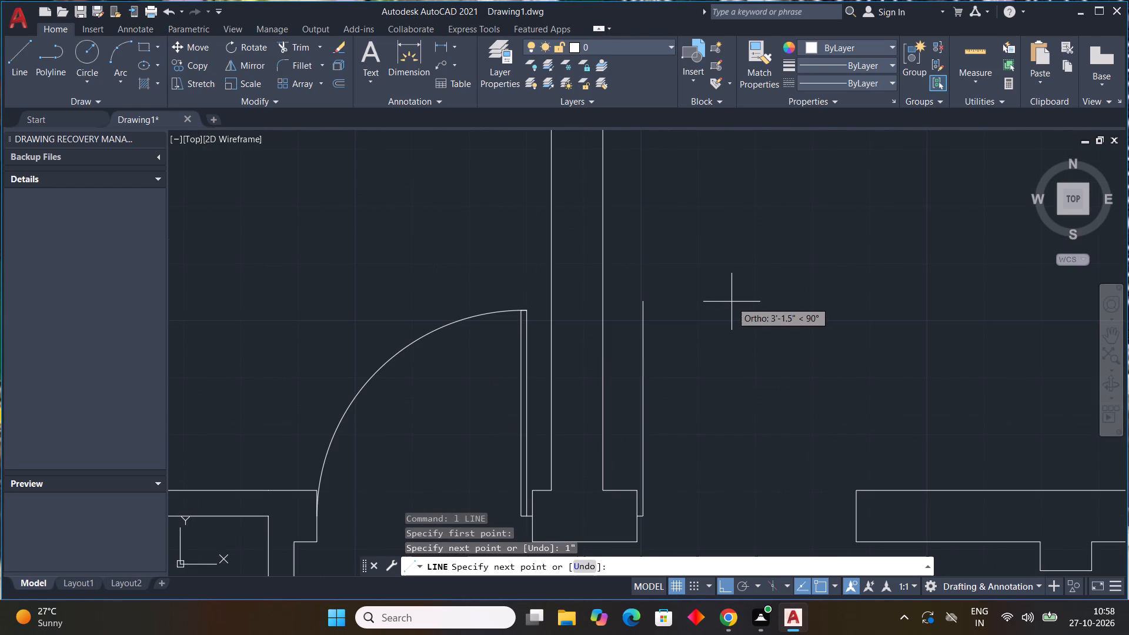
{"action": "type", "text": "3'"}
{"action": "key", "text": "Return"}
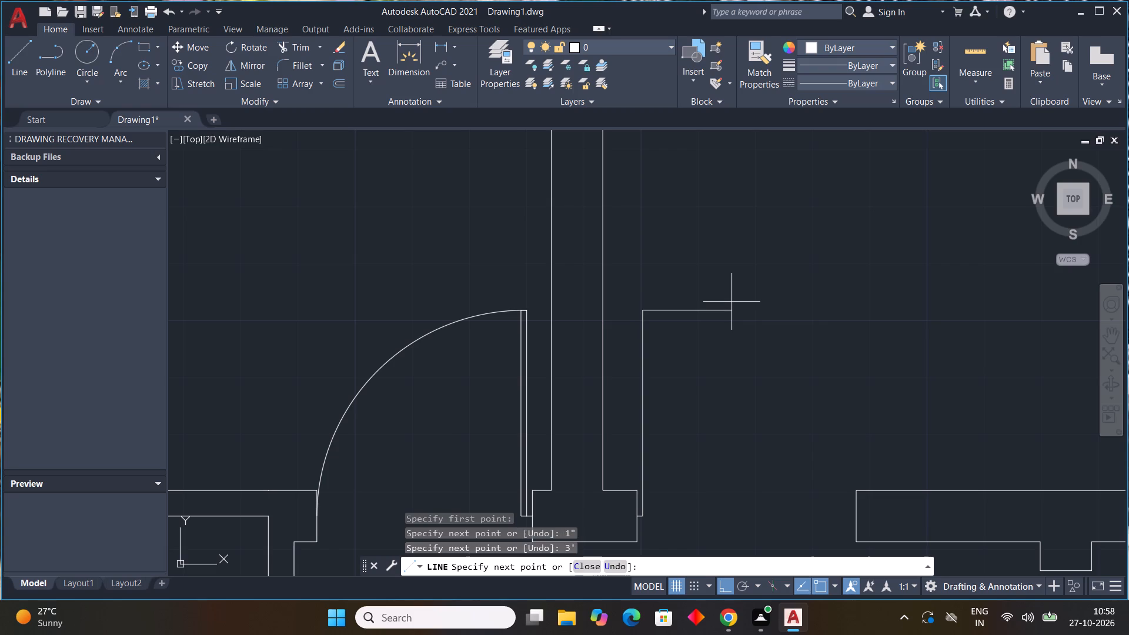
{"action": "type", "text": "1\""}
{"action": "key", "text": "Return"}
{"action": "scroll", "coordinate": [721, 306], "scroll_direction": "down", "scroll_amount": 1}
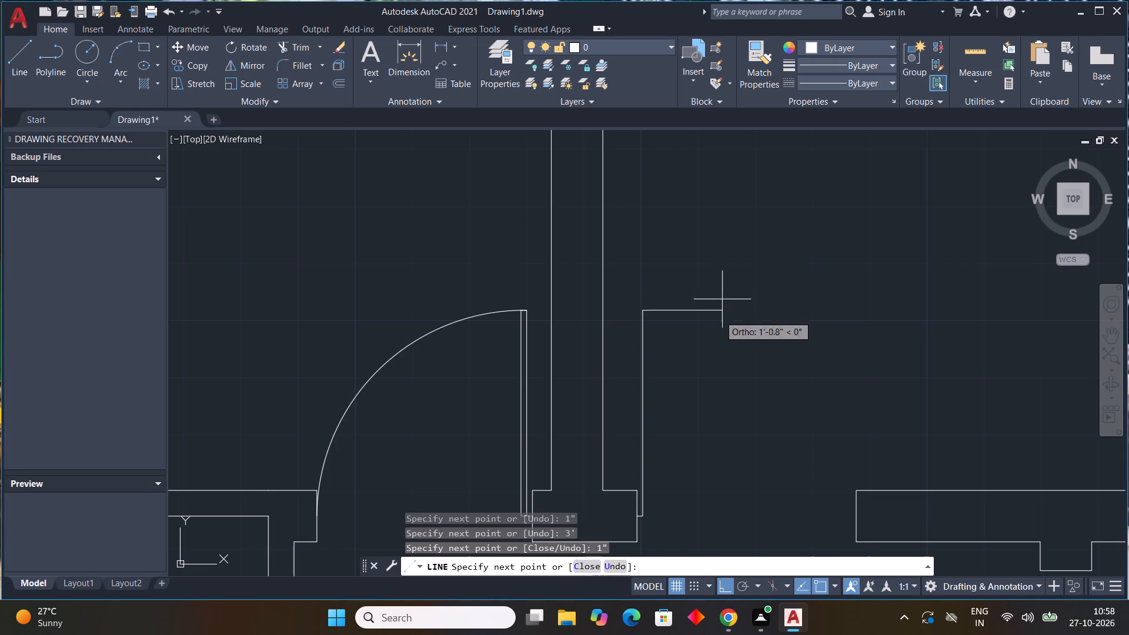
{"action": "scroll", "coordinate": [674, 428], "scroll_direction": "up", "scroll_amount": 4}
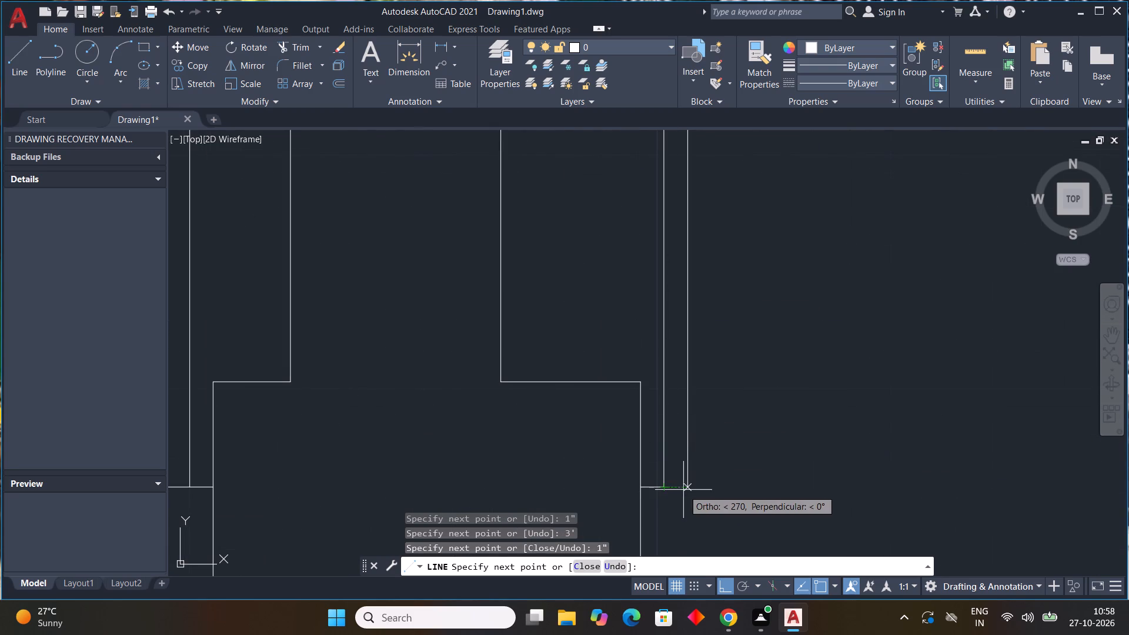
{"action": "left_click", "coordinate": [686, 490]}
{"action": "left_click", "coordinate": [666, 485]}
{"action": "key", "text": "Escape"}
Draw a three-point swing arc from the second leaf's upper end, through both its corners, to the opposite jamb's midpoint.
{"action": "scroll", "coordinate": [816, 418], "scroll_direction": "down", "scroll_amount": 3}
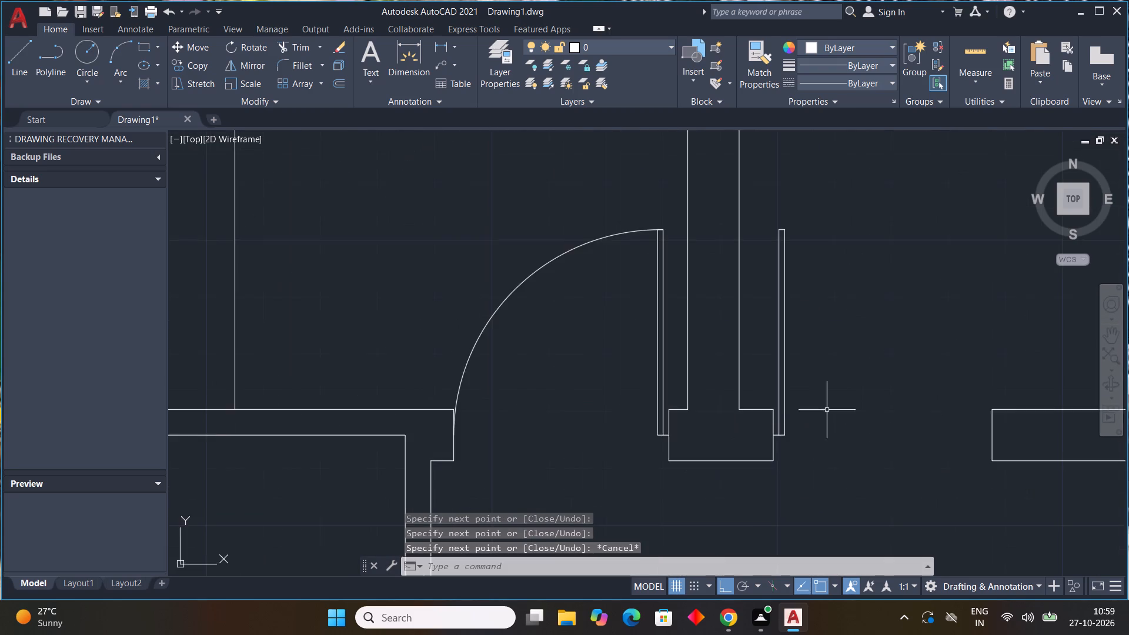
{"action": "middle_click_drag", "start_coordinate": [828, 409], "coordinate": [798, 444]}
{"action": "left_click", "coordinate": [123, 81]}
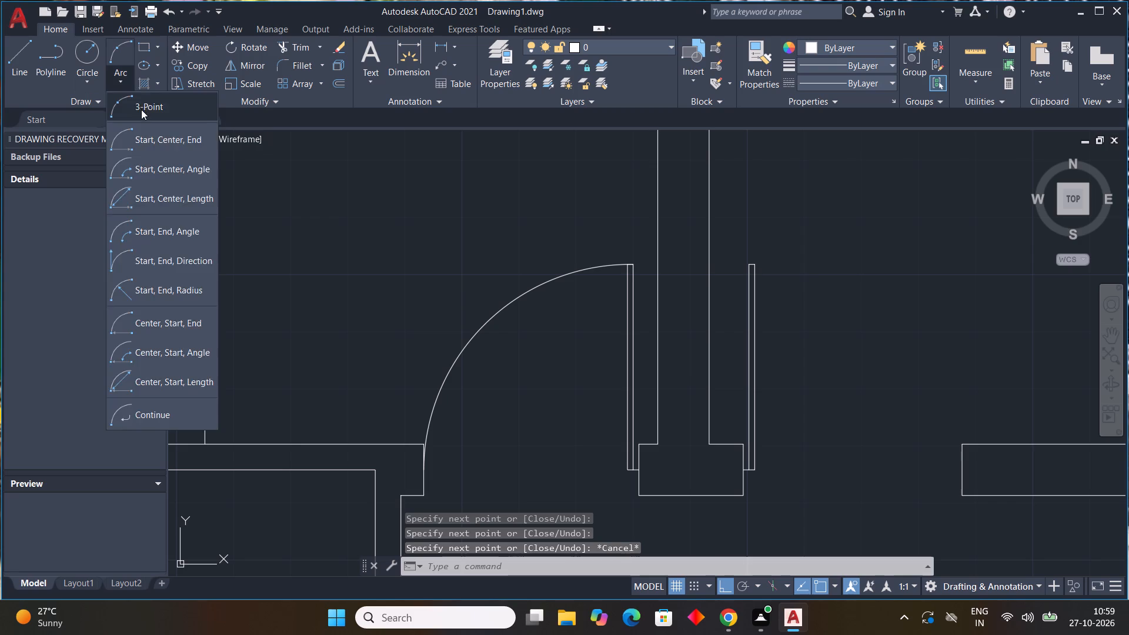
{"action": "left_click", "coordinate": [141, 109]}
{"action": "scroll", "coordinate": [739, 256], "scroll_direction": "up", "scroll_amount": 2}
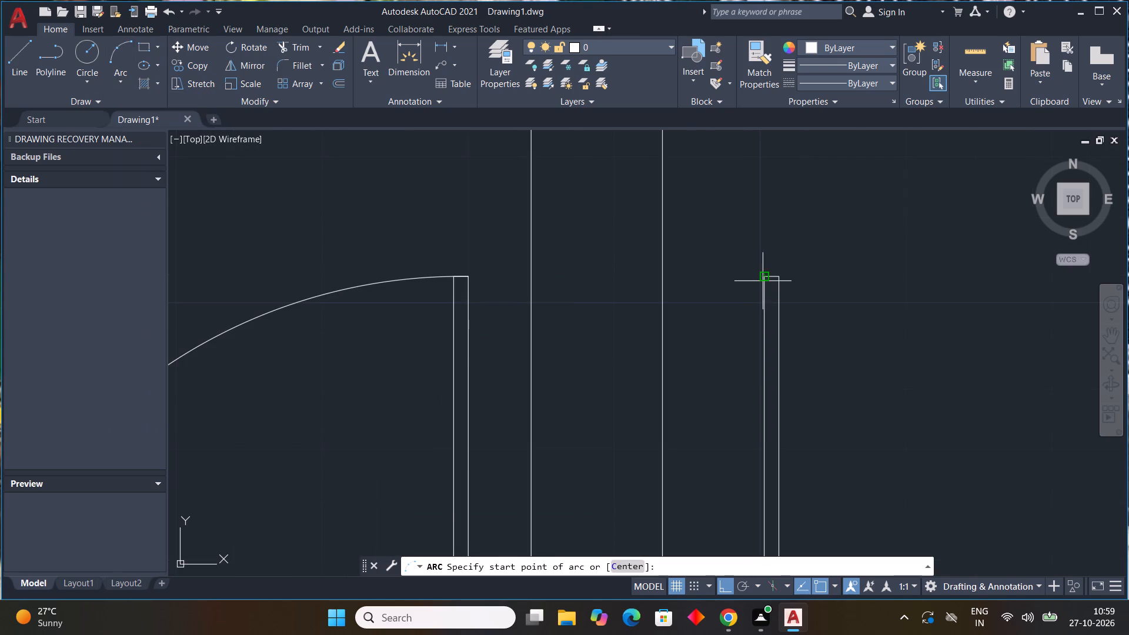
{"action": "left_click", "coordinate": [764, 278]}
{"action": "left_click", "coordinate": [780, 276]}
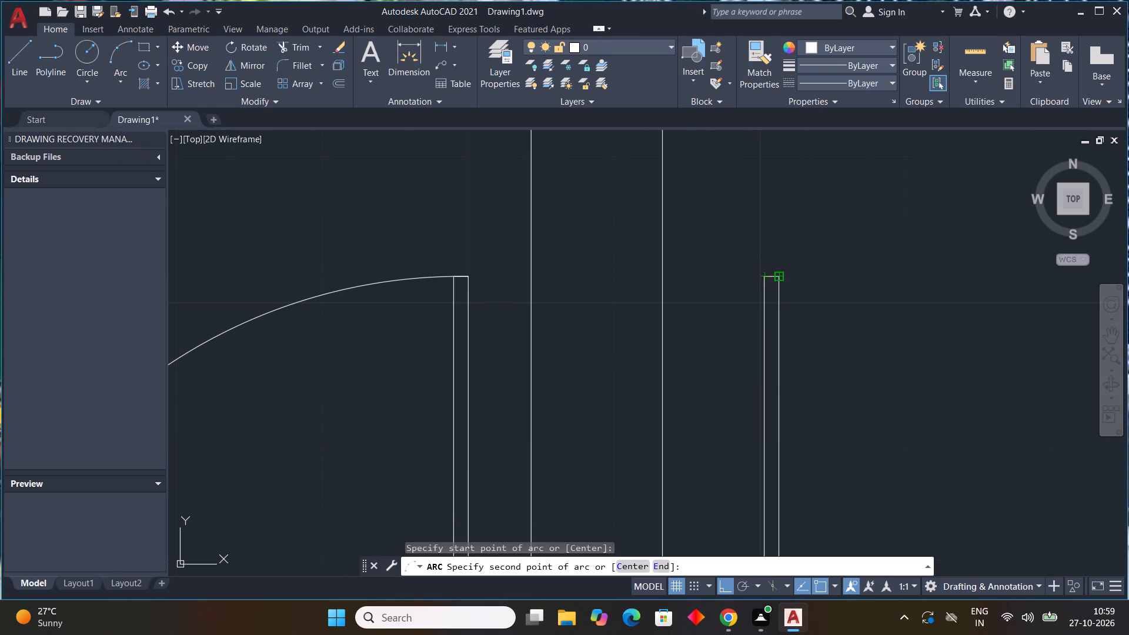
{"action": "scroll", "coordinate": [934, 320], "scroll_direction": "down", "scroll_amount": 3}
{"action": "middle_click_drag", "start_coordinate": [925, 342], "coordinate": [672, 288]}
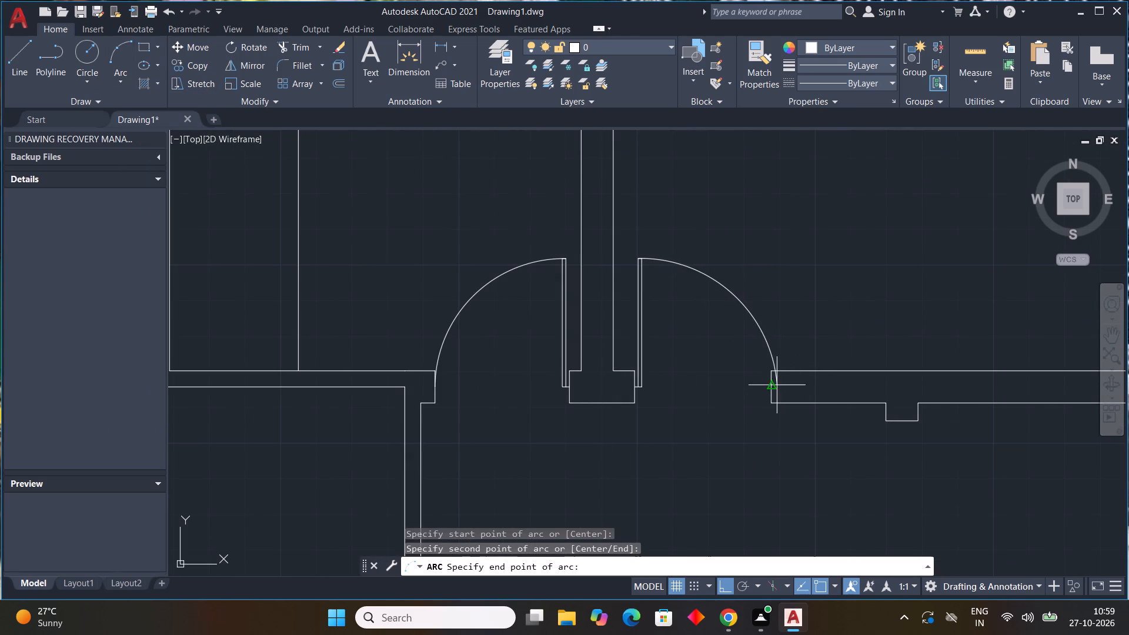
{"action": "left_click", "coordinate": [774, 387]}
{"action": "scroll", "coordinate": [849, 396], "scroll_direction": "down", "scroll_amount": 4}
{"action": "middle_click_drag", "start_coordinate": [874, 426], "coordinate": [791, 332]}
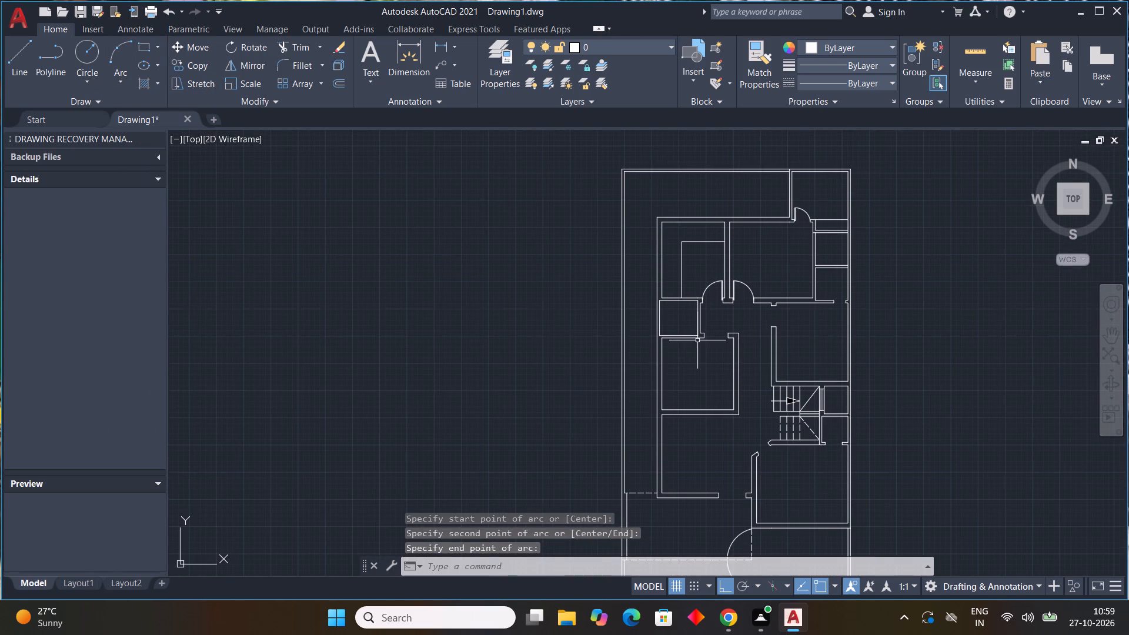
{"action": "key", "text": "Escape"}
{"action": "key", "text": "Escape"}
{"action": "key", "text": "Escape"}
{"action": "key", "text": "Escape"}
{"action": "key", "text": "Escape"}
{"action": "key", "text": "Escape"}
{"action": "key", "text": "Escape"}
{"action": "key", "text": "Escape"}
{"action": "key", "text": "Escape"}
{"action": "key", "text": "Escape"}
{"action": "key", "text": "Escape"}
Draw a short vertical jamb line across the small room's lower wall, near the wall's left end.
{"action": "scroll", "coordinate": [712, 338], "scroll_direction": "up", "scroll_amount": 3}
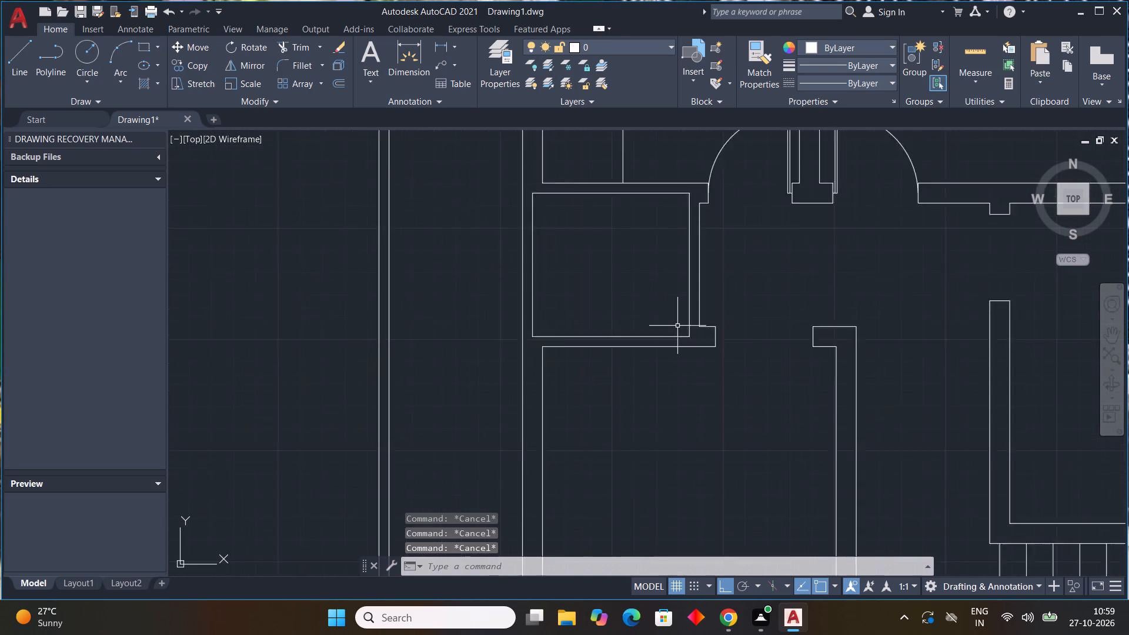
{"action": "scroll", "coordinate": [677, 326], "scroll_direction": "up", "scroll_amount": 1}
{"action": "type", "text": "l"}
{"action": "key", "text": "space"}
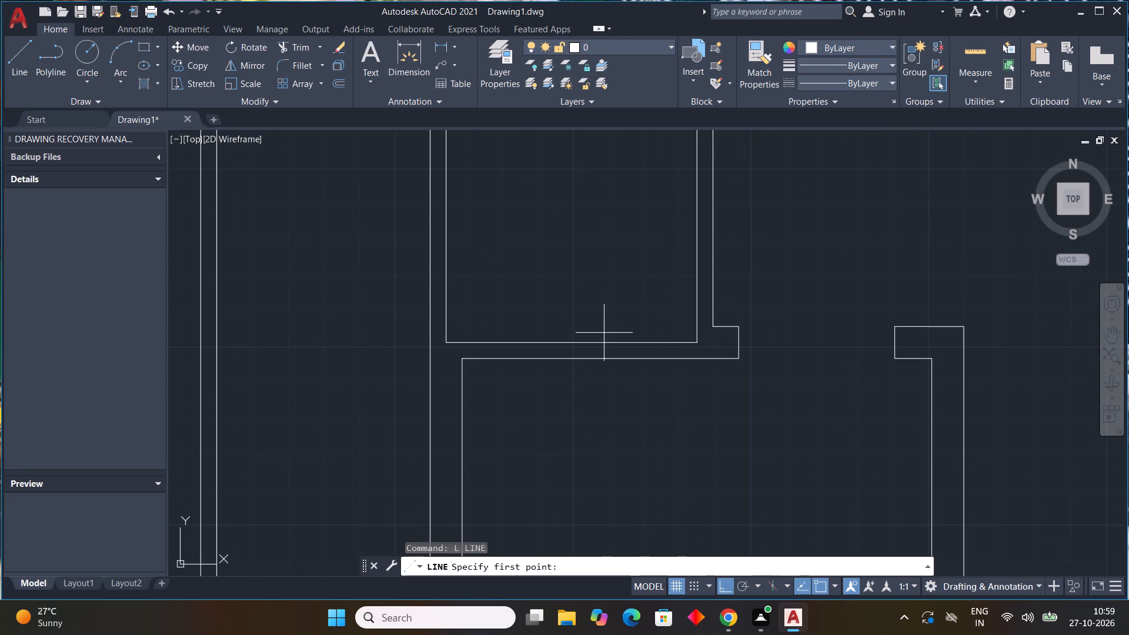
{"action": "left_click", "coordinate": [488, 344]}
{"action": "left_click", "coordinate": [488, 358]}
{"action": "key", "text": "Escape"}
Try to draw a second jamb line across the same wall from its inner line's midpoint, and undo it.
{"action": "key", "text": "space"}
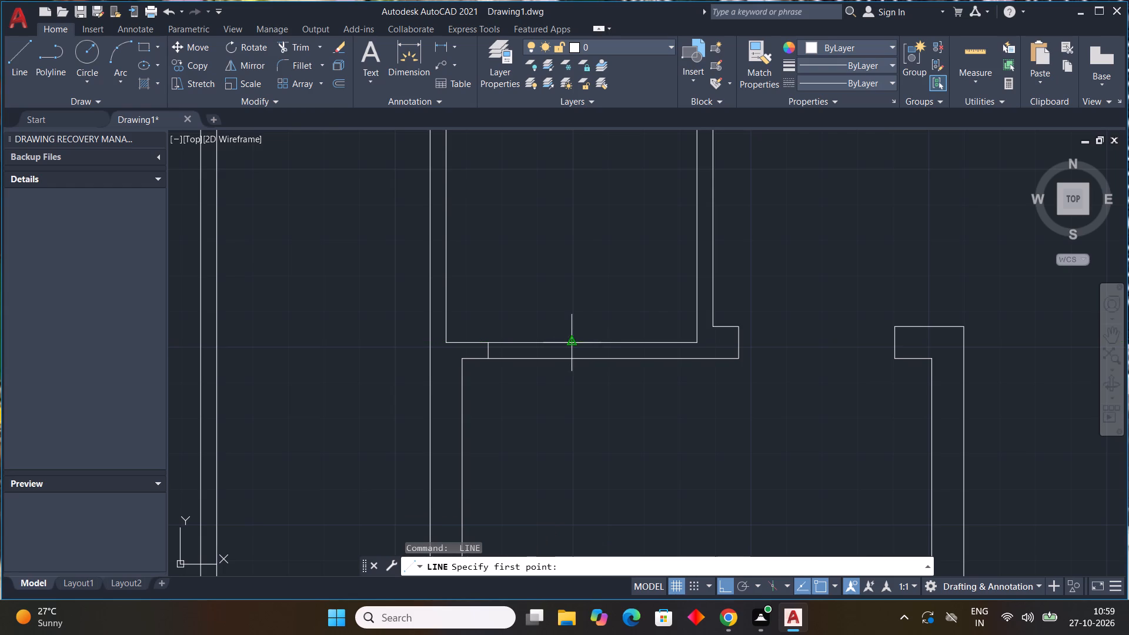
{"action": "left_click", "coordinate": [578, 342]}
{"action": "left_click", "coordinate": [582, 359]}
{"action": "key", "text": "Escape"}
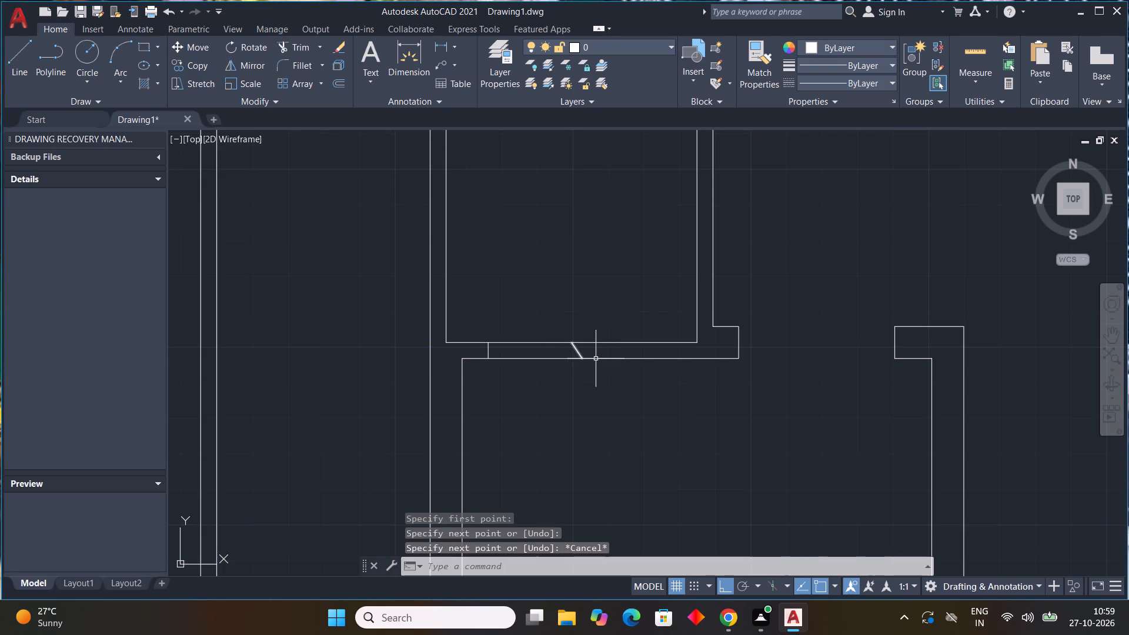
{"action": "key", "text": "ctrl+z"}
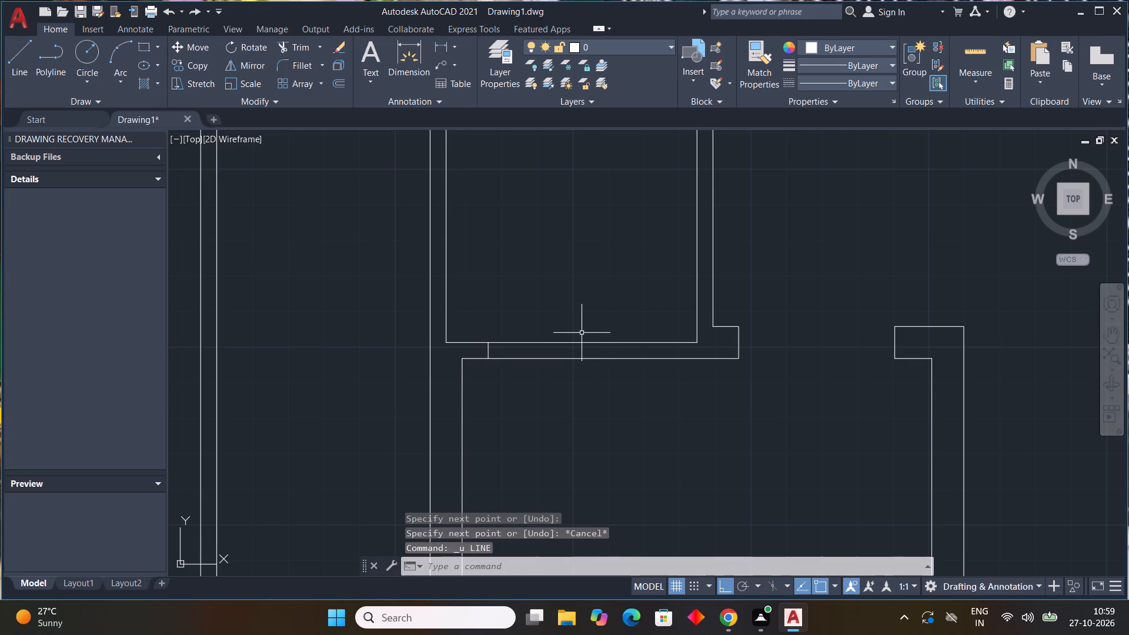
Draw a second vertical jamb line across the small room's lower wall, close to the midpoint of its inner line.
{"action": "type", "text": "l"}
{"action": "key", "text": "space"}
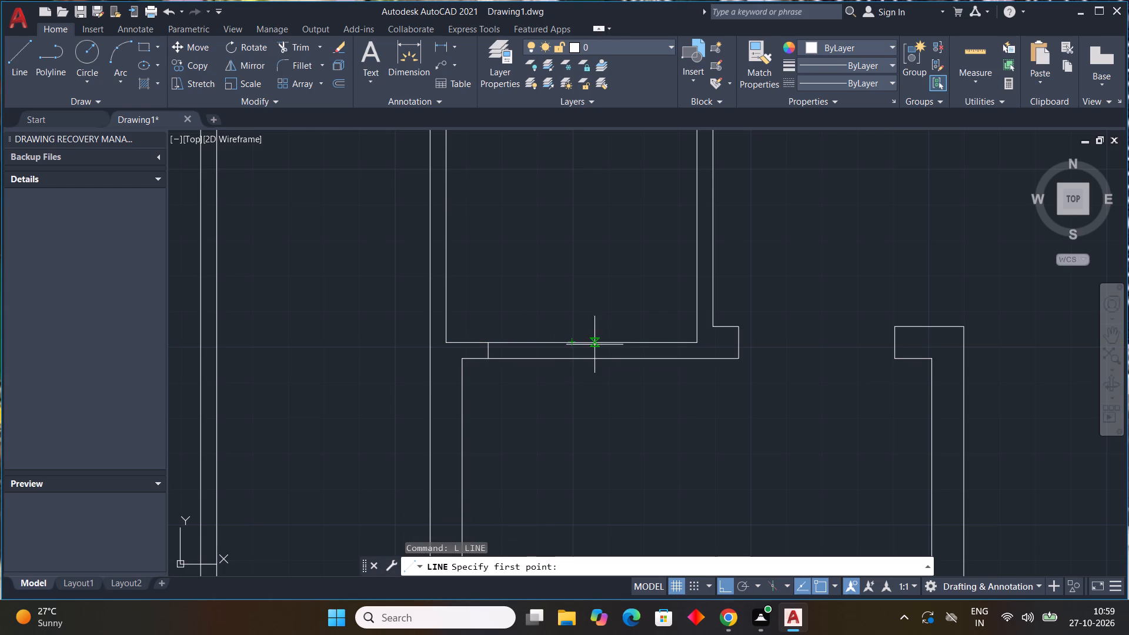
{"action": "middle_click_drag", "start_coordinate": [586, 367], "coordinate": [599, 395]}
{"action": "scroll", "coordinate": [584, 373], "scroll_direction": "up", "scroll_amount": 2}
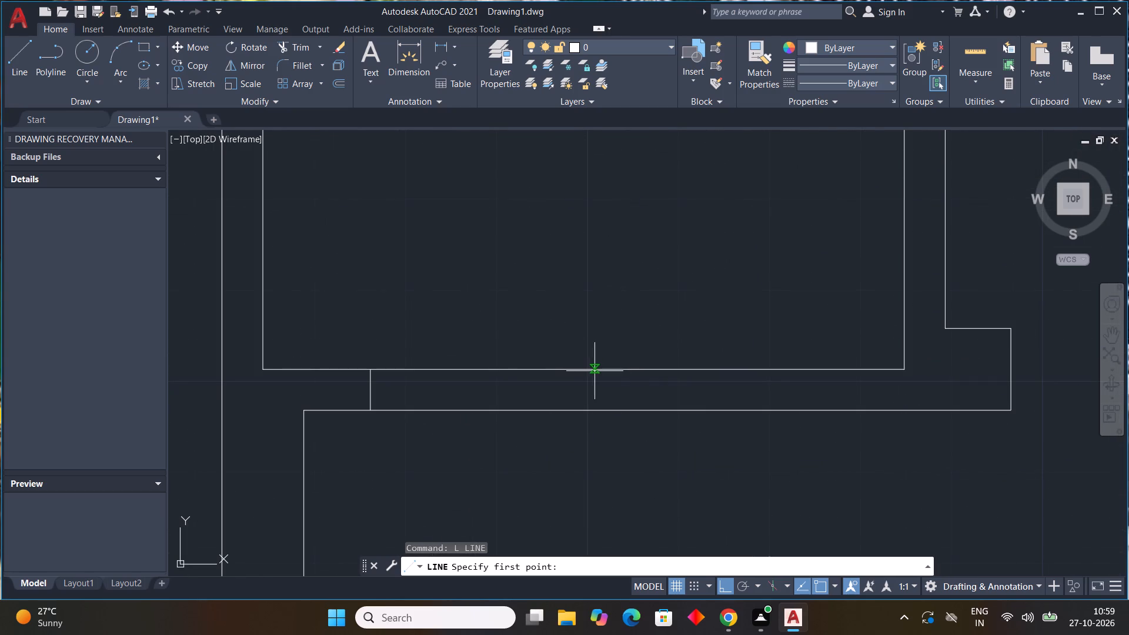
{"action": "left_click", "coordinate": [593, 370]}
{"action": "left_click", "coordinate": [596, 413]}
{"action": "key", "text": "Escape"}
Trim both wall lines between the two jamb lines to open a doorway in the small room's lower wall.
{"action": "scroll", "coordinate": [713, 433], "scroll_direction": "down", "scroll_amount": 1}
{"action": "middle_click_drag", "start_coordinate": [713, 434], "coordinate": [807, 387]}
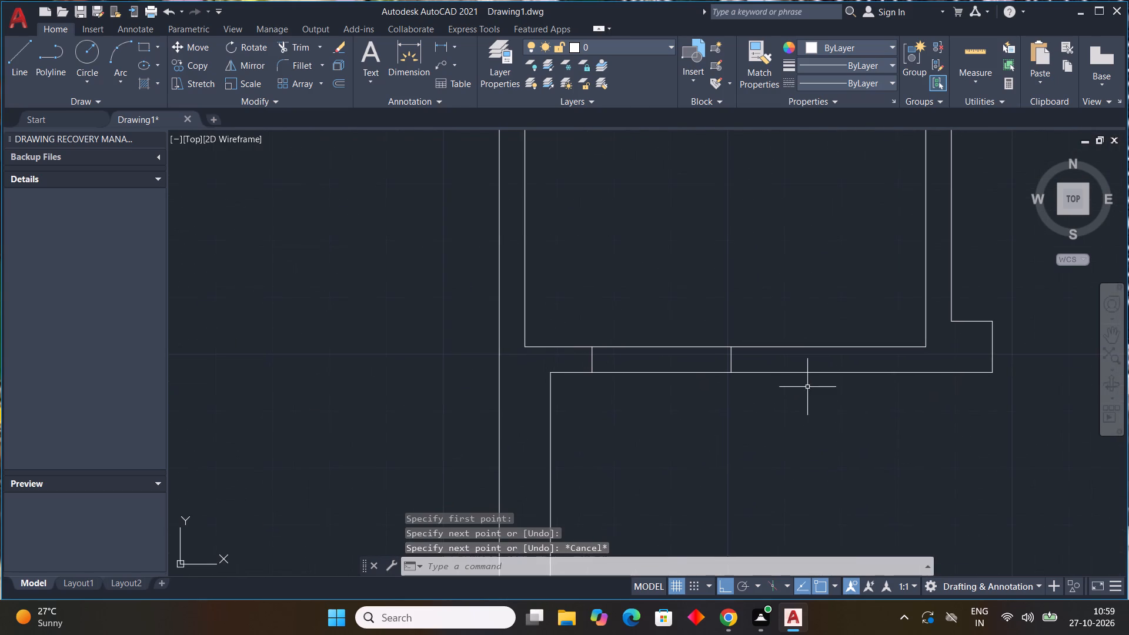
{"action": "key", "text": "t"}
{"action": "key", "text": "r"}
{"action": "key", "text": "space"}
{"action": "left_click_drag", "start_coordinate": [666, 323], "coordinate": [648, 427]}
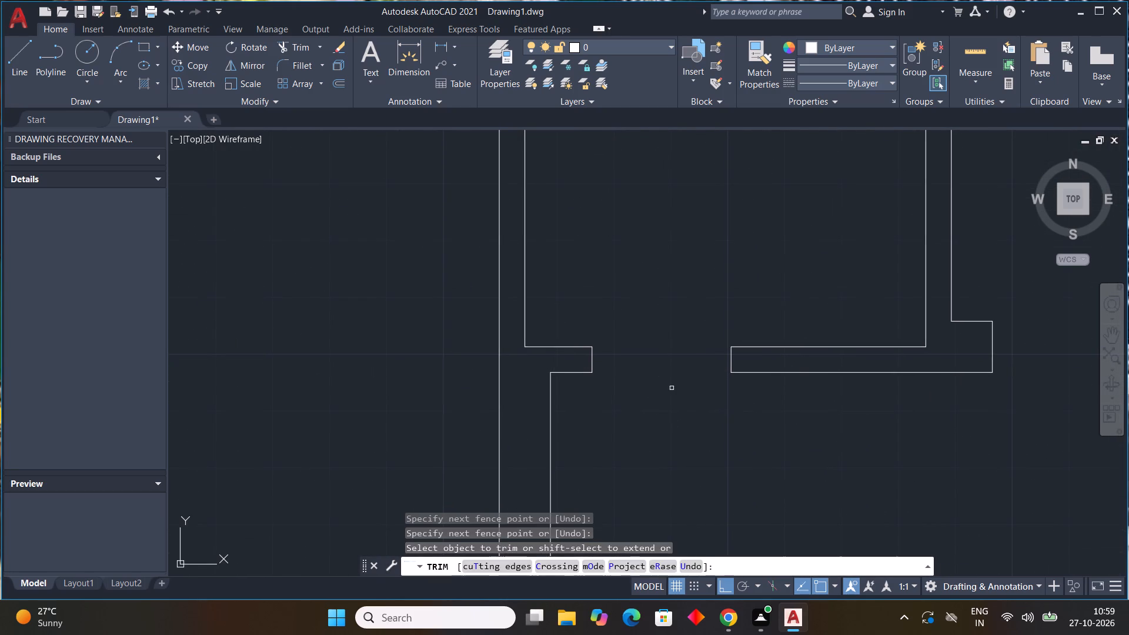
{"action": "key", "text": "Escape"}
{"action": "key", "text": "Escape"}
{"action": "key", "text": "Escape"}
{"action": "key", "text": "Escape"}
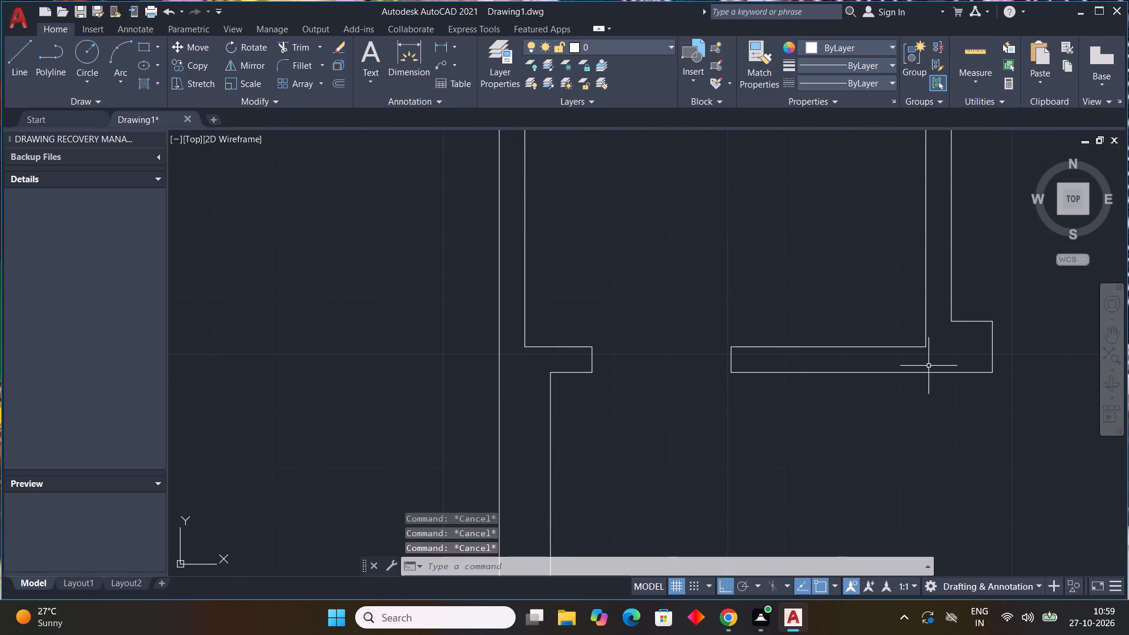
Start a line at the midpoint of the new doorway's left jamb, running 1" into the opening.
{"action": "key", "text": "l"}
{"action": "key", "text": "space"}
{"action": "left_click_drag", "start_coordinate": [594, 357], "coordinate": [603, 357]}
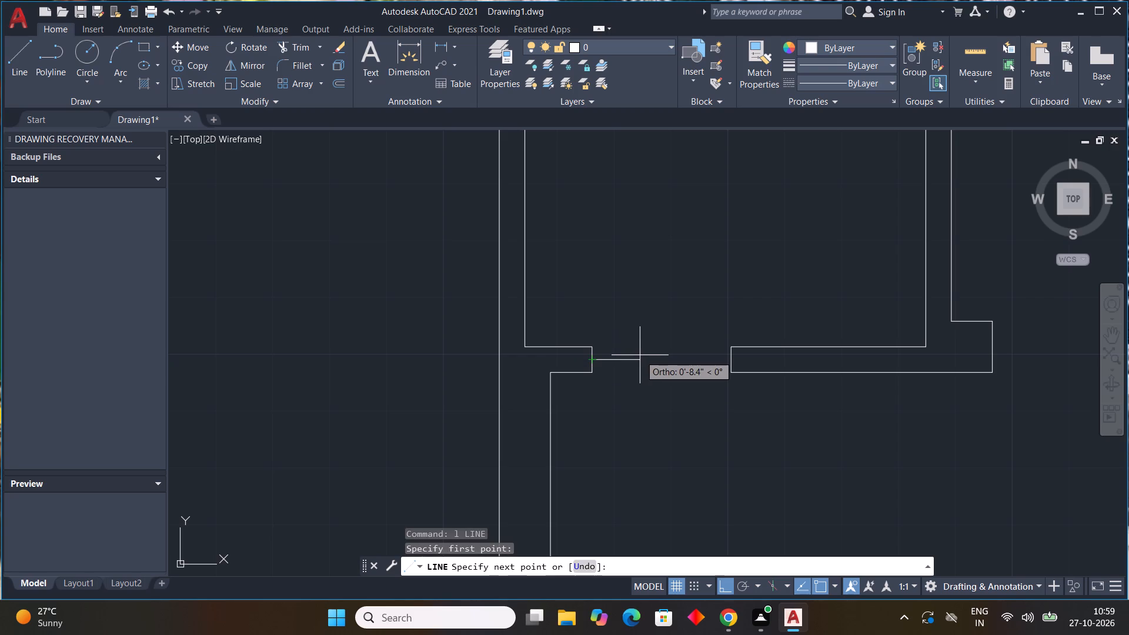
{"action": "type", "text": "1\""}
{"action": "key", "text": "Return"}
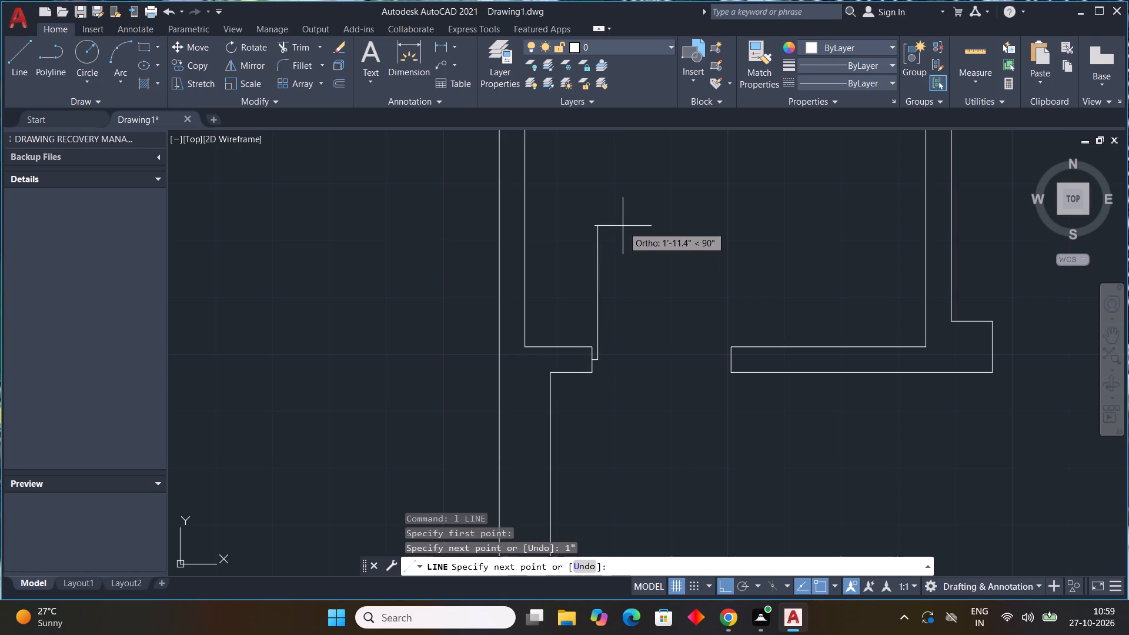
Continue the line as a door leaf 2' tall and 1" wide, closing it back toward the jamb stub.
{"action": "middle_click_drag", "start_coordinate": [622, 240], "coordinate": [617, 311]}
{"action": "middle_click", "coordinate": [617, 311]}
{"action": "type", "text": "2'"}
{"action": "key", "text": "Return"}
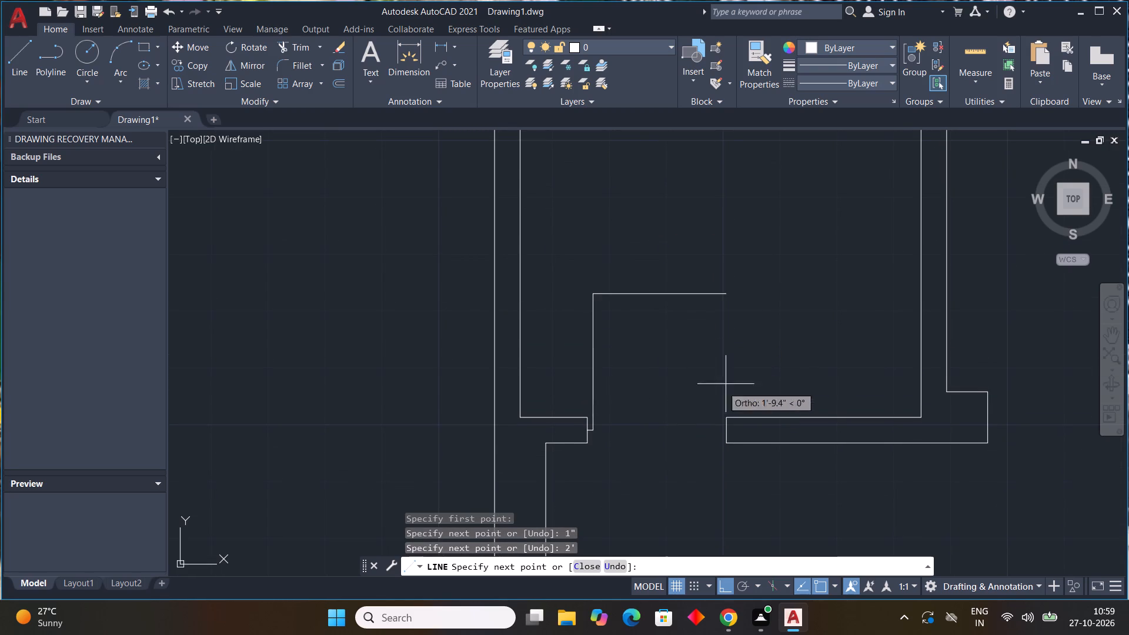
{"action": "type", "text": "1\""}
{"action": "key", "text": "Return"}
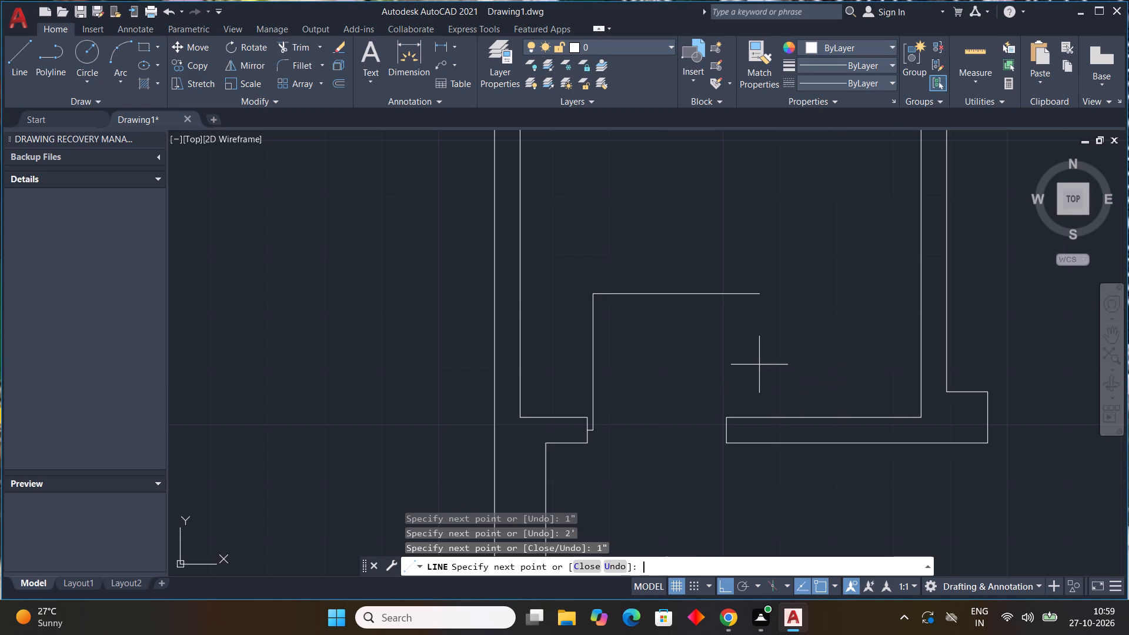
{"action": "scroll", "coordinate": [712, 345], "scroll_direction": "down", "scroll_amount": 2}
{"action": "scroll", "coordinate": [655, 403], "scroll_direction": "up", "scroll_amount": 3}
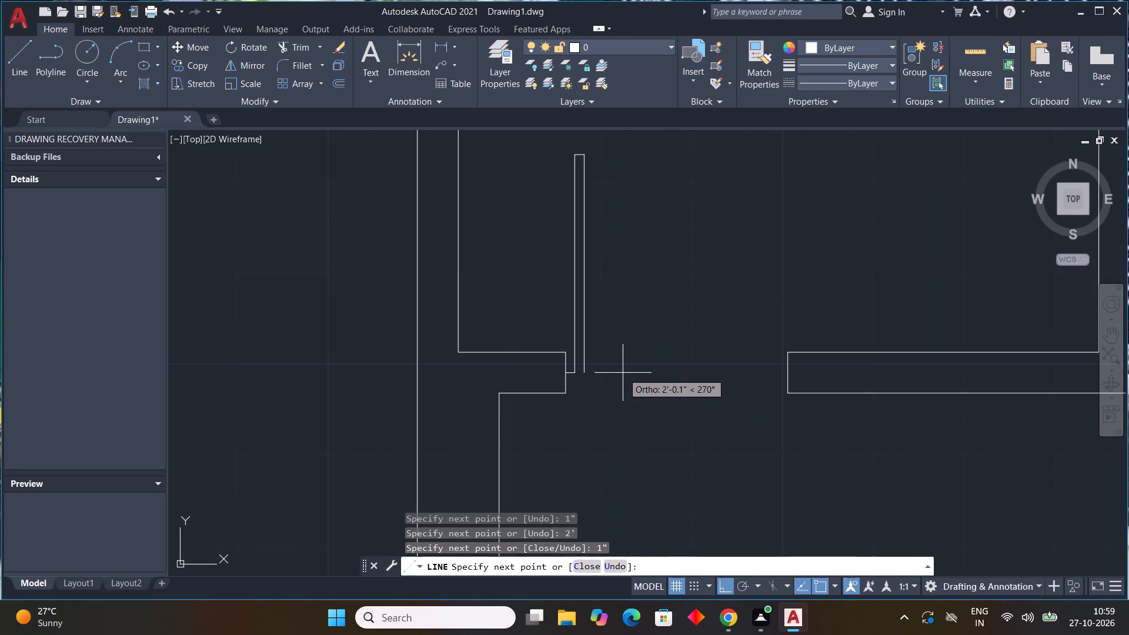
{"action": "left_click", "coordinate": [584, 374]}
{"action": "left_click", "coordinate": [575, 373]}
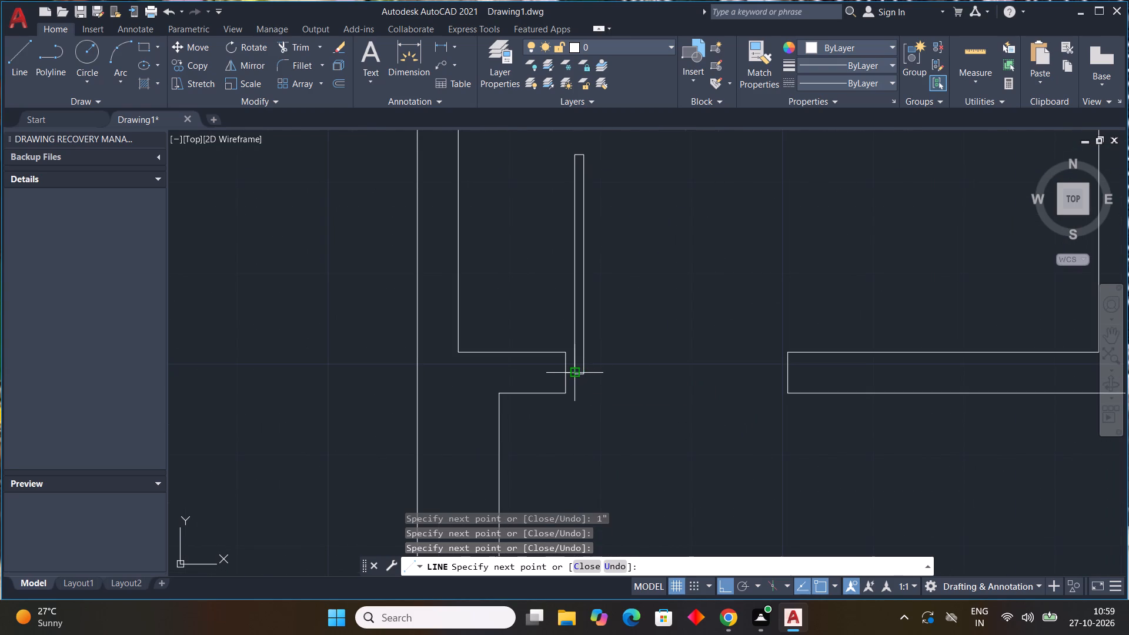
{"action": "key", "text": "Escape"}
Replace the leaf's misaligned bottom edge with a horizontal line from the jamb stub's end to the leaf's far side.
{"action": "middle_click_drag", "start_coordinate": [692, 316], "coordinate": [680, 337]}
{"action": "scroll", "coordinate": [689, 319], "scroll_direction": "down", "scroll_amount": 1}
{"action": "scroll", "coordinate": [616, 382], "scroll_direction": "up", "scroll_amount": 4}
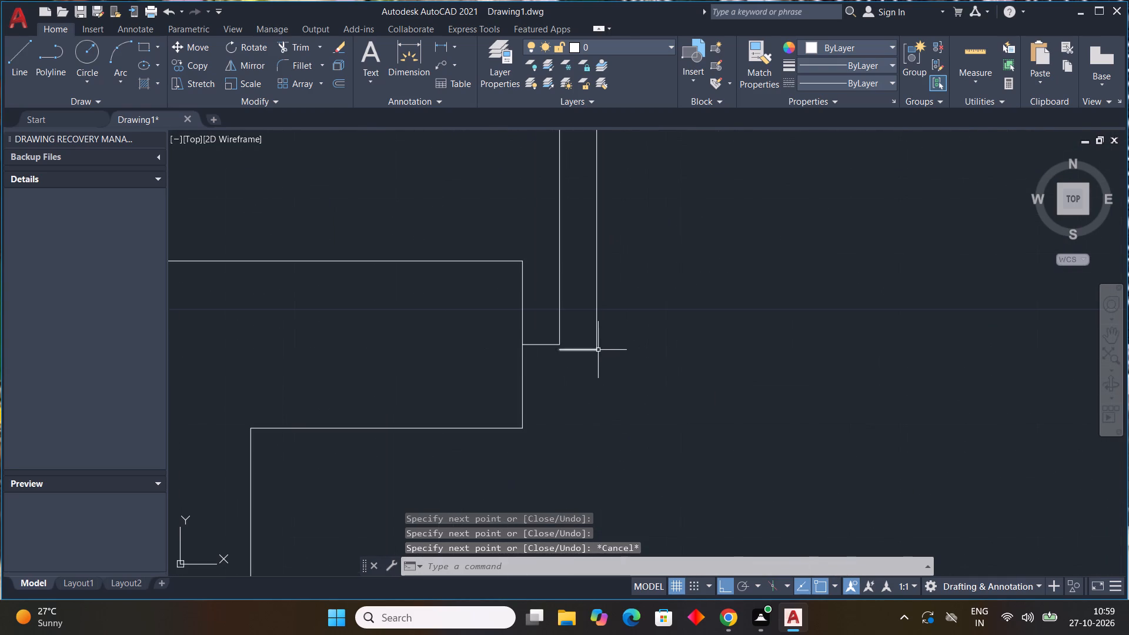
{"action": "scroll", "coordinate": [598, 350], "scroll_direction": "up", "scroll_amount": 2}
{"action": "left_click", "coordinate": [577, 347]}
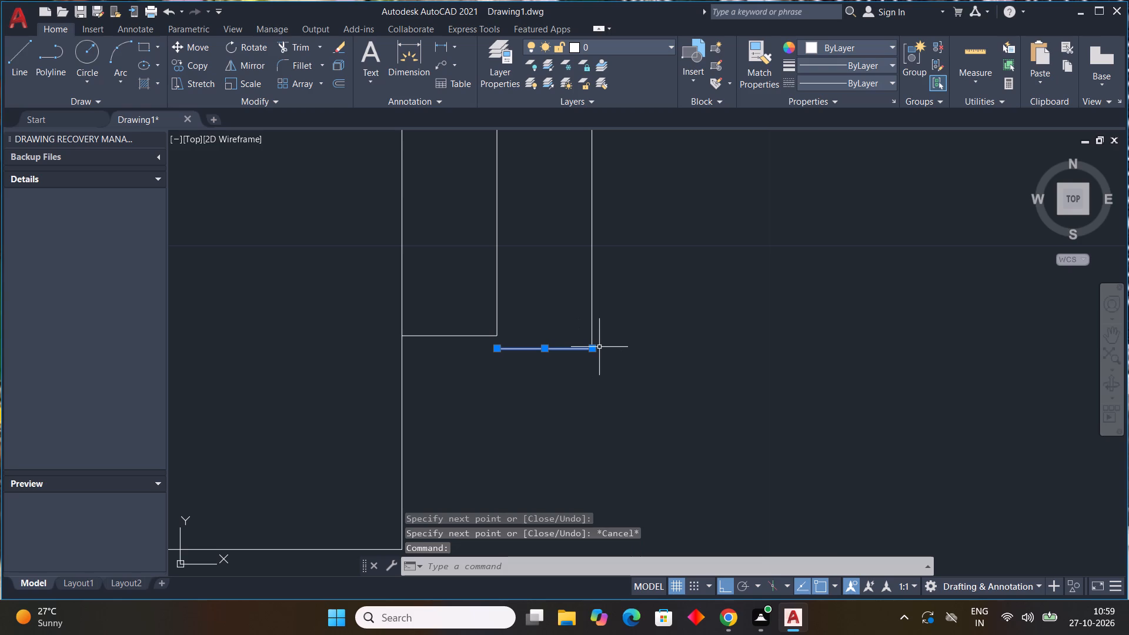
{"action": "key", "text": "Delete"}
{"action": "type", "text": "l"}
{"action": "key", "text": "space"}
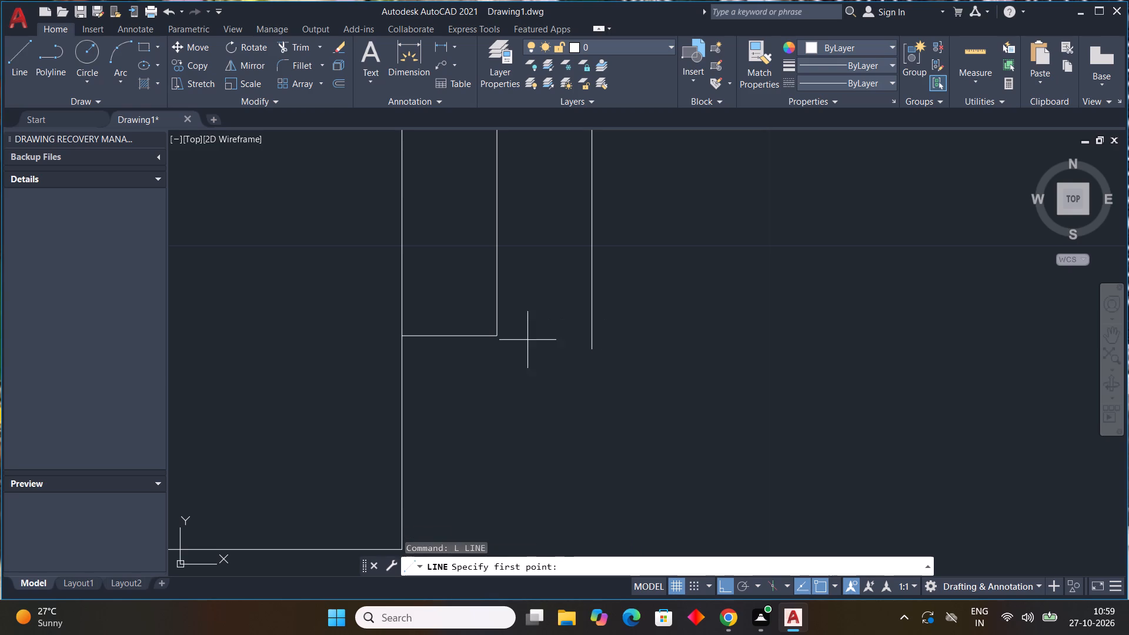
{"action": "left_click", "coordinate": [499, 332]}
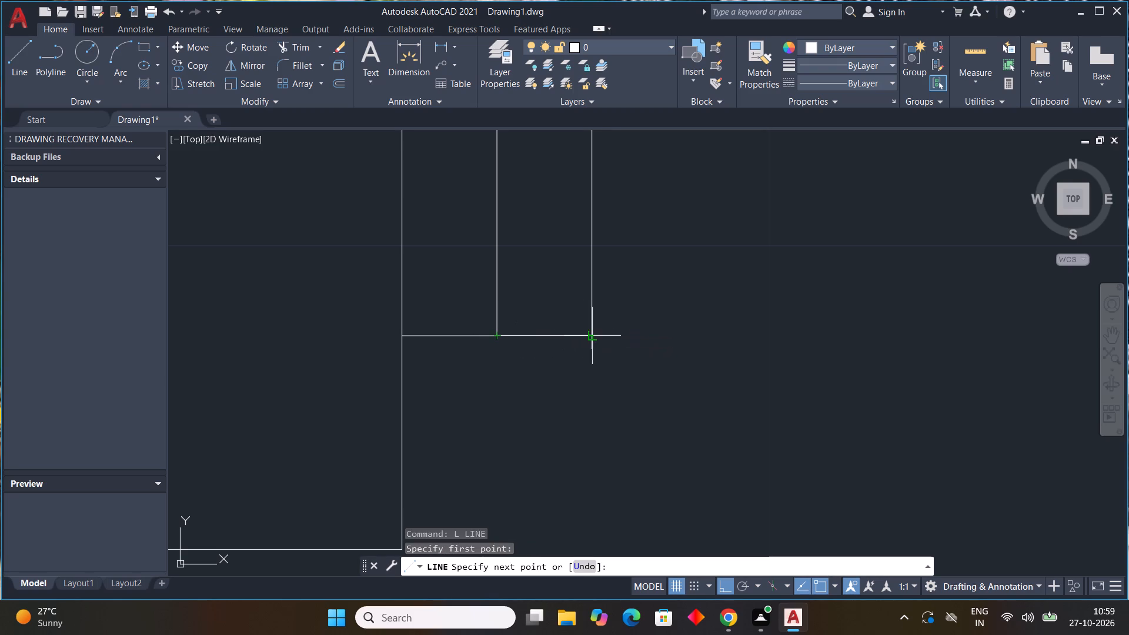
{"action": "left_click", "coordinate": [589, 332]}
{"action": "key", "text": "Escape"}
Trim the short end of the leaf's right side that projects below the new bottom edge.
{"action": "key", "text": "t"}
{"action": "key", "text": "r"}
{"action": "key", "text": "space"}
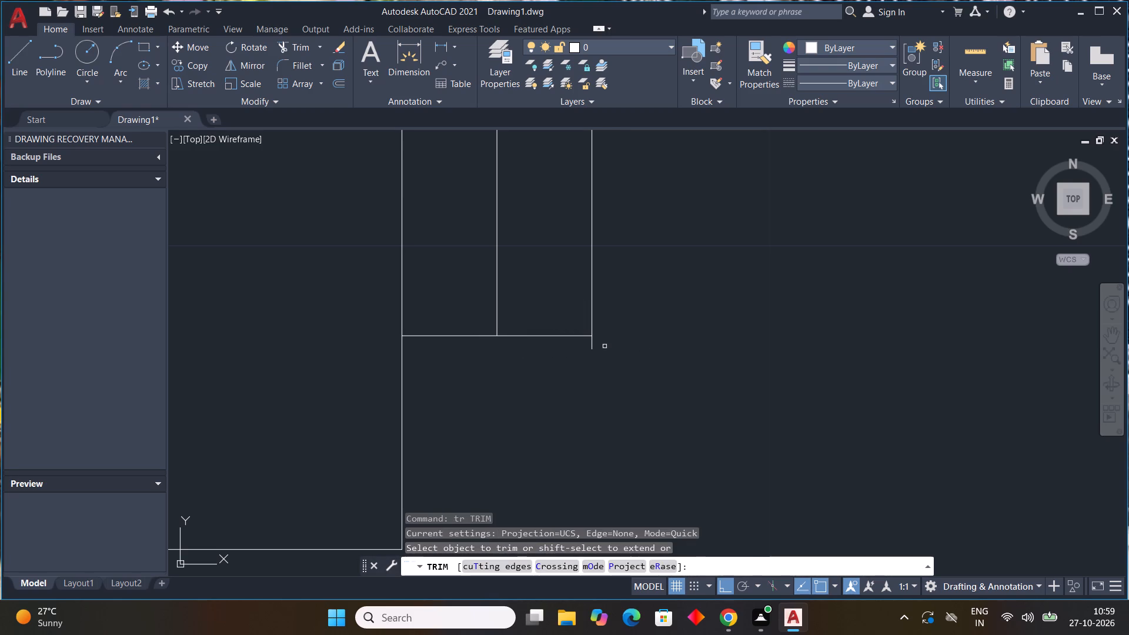
{"action": "left_click", "coordinate": [592, 344]}
{"action": "scroll", "coordinate": [648, 347], "scroll_direction": "down", "scroll_amount": 4}
{"action": "middle_click_drag", "start_coordinate": [718, 358], "coordinate": [700, 419]}
{"action": "scroll", "coordinate": [718, 358], "scroll_direction": "down", "scroll_amount": 2}
{"action": "key", "text": "Escape"}
{"action": "key", "text": "Escape"}
{"action": "key", "text": "Escape"}
{"action": "key", "text": "Escape"}
{"action": "key", "text": "Escape"}
{"action": "key", "text": "Escape"}
{"action": "key", "text": "Escape"}
{"action": "key", "text": "Escape"}
{"action": "key", "text": "Escape"}
{"action": "key", "text": "Escape"}
{"action": "key", "text": "Escape"}
{"action": "key", "text": "Escape"}
{"action": "key", "text": "Escape"}
{"action": "key", "text": "Escape"}
{"action": "key", "text": "Escape"}
{"action": "key", "text": "Escape"}
{"action": "key", "text": "Escape"}
{"action": "key", "text": "Escape"}
{"action": "key", "text": "Escape"}
{"action": "key", "text": "Escape"}
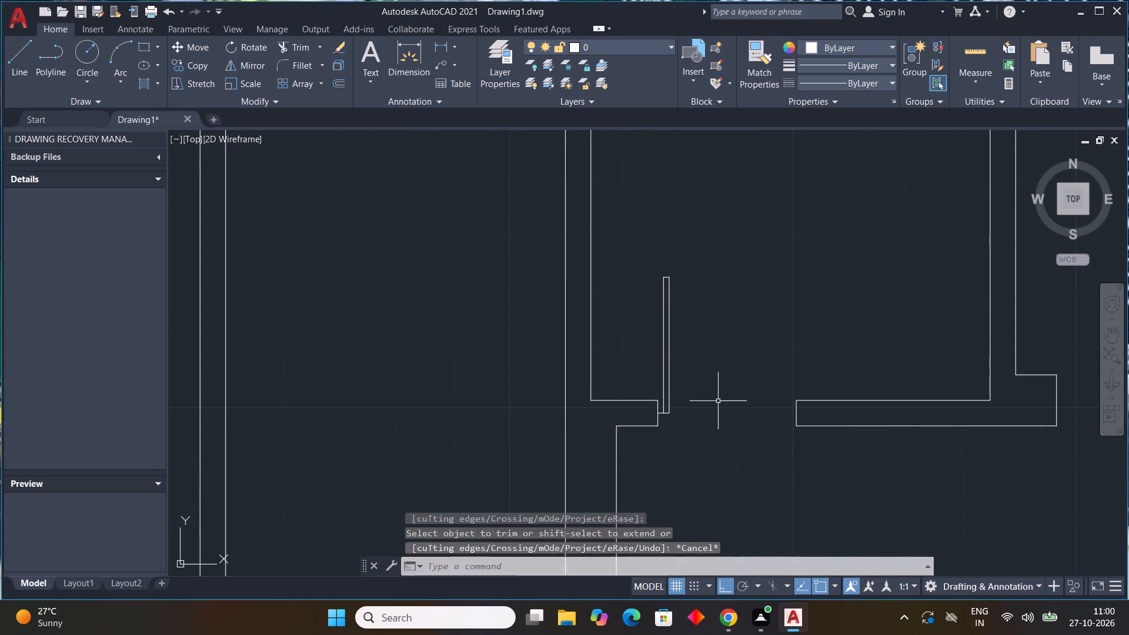
Draw a three-point swing arc from the 2' leaf's upper-left corner, through its upper-right corner, to the opposite jamb's upper corner.
{"action": "left_click", "coordinate": [122, 82]}
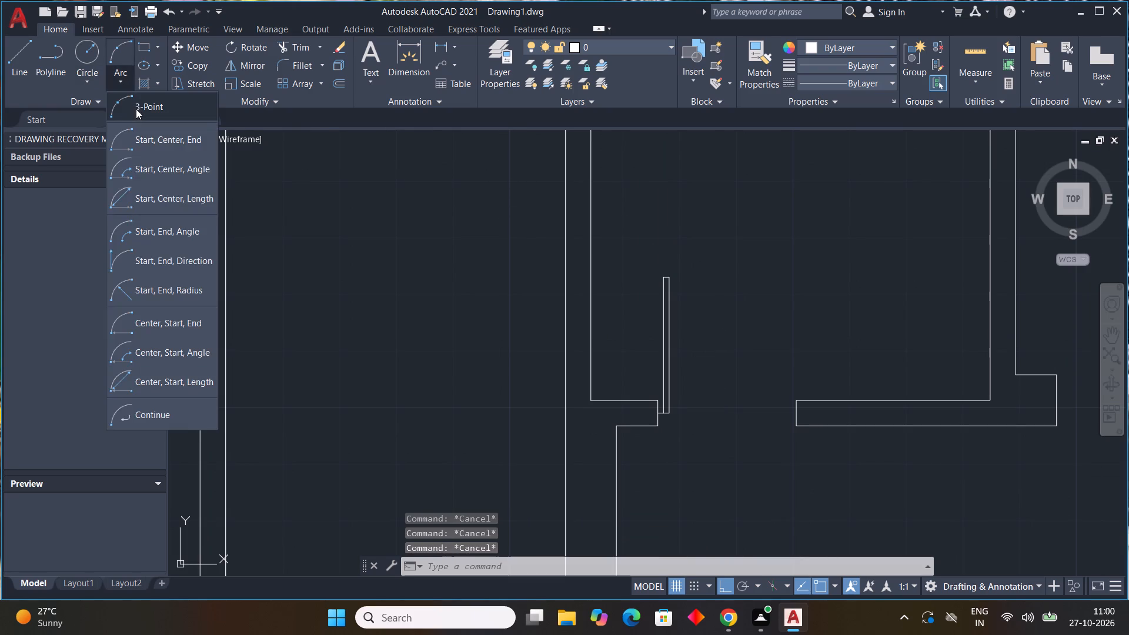
{"action": "left_click", "coordinate": [136, 109]}
{"action": "scroll", "coordinate": [664, 268], "scroll_direction": "up", "scroll_amount": 2}
{"action": "left_click", "coordinate": [663, 290]}
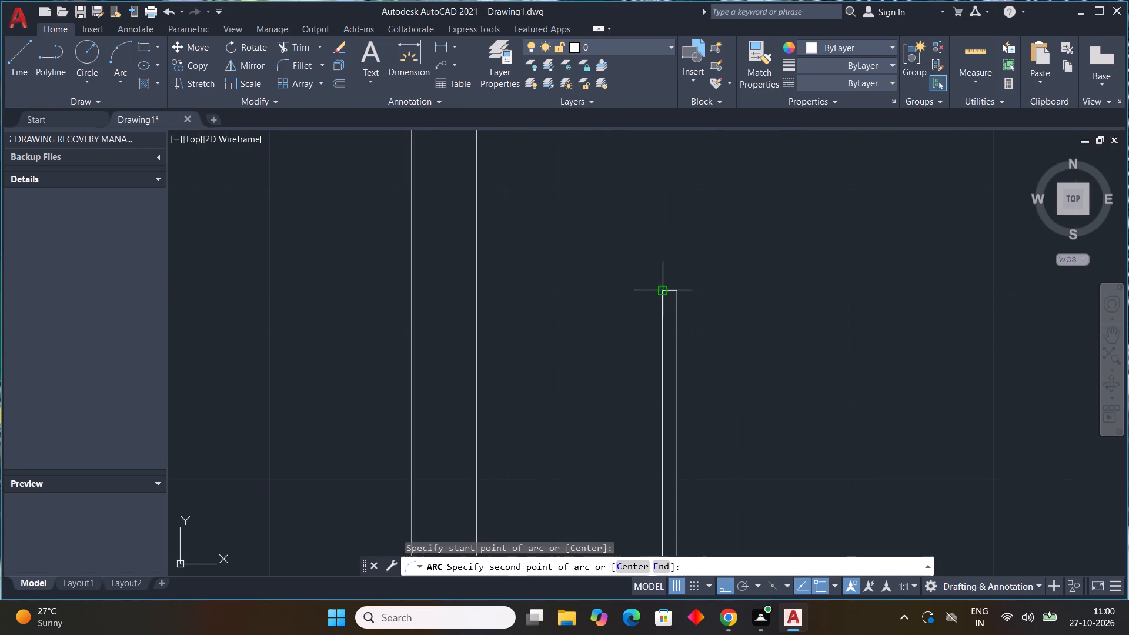
{"action": "left_click", "coordinate": [680, 288]}
{"action": "middle_click_drag", "start_coordinate": [753, 360], "coordinate": [479, 327]}
{"action": "scroll", "coordinate": [699, 358], "scroll_direction": "down", "scroll_amount": 1}
{"action": "middle_click", "coordinate": [473, 327]}
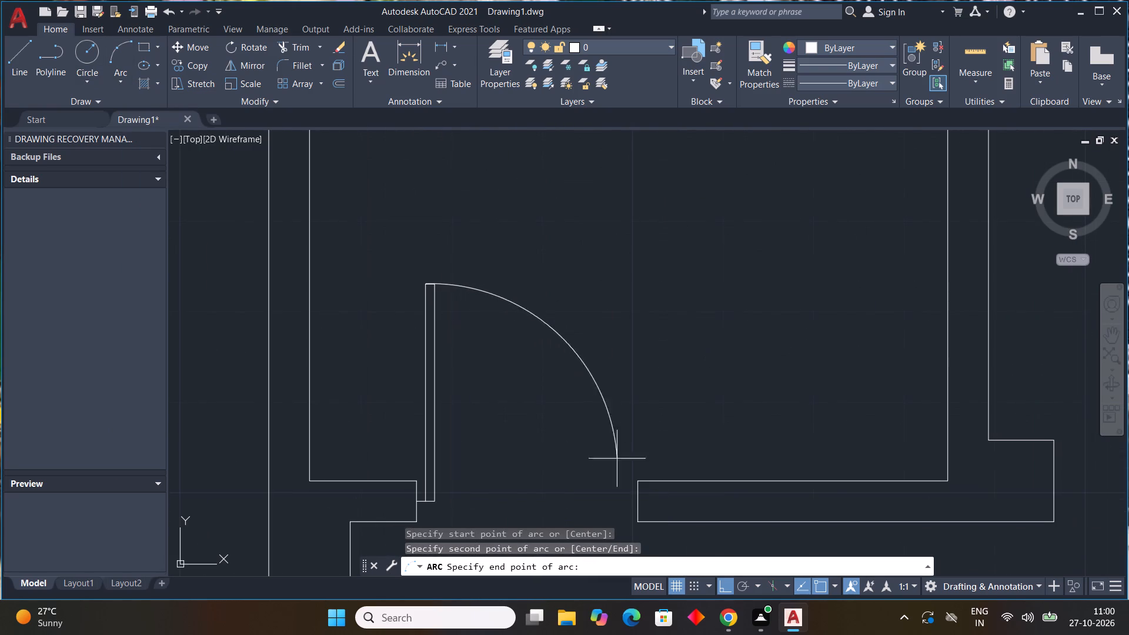
{"action": "left_click", "coordinate": [638, 483]}
{"action": "scroll", "coordinate": [693, 458], "scroll_direction": "down", "scroll_amount": 3}
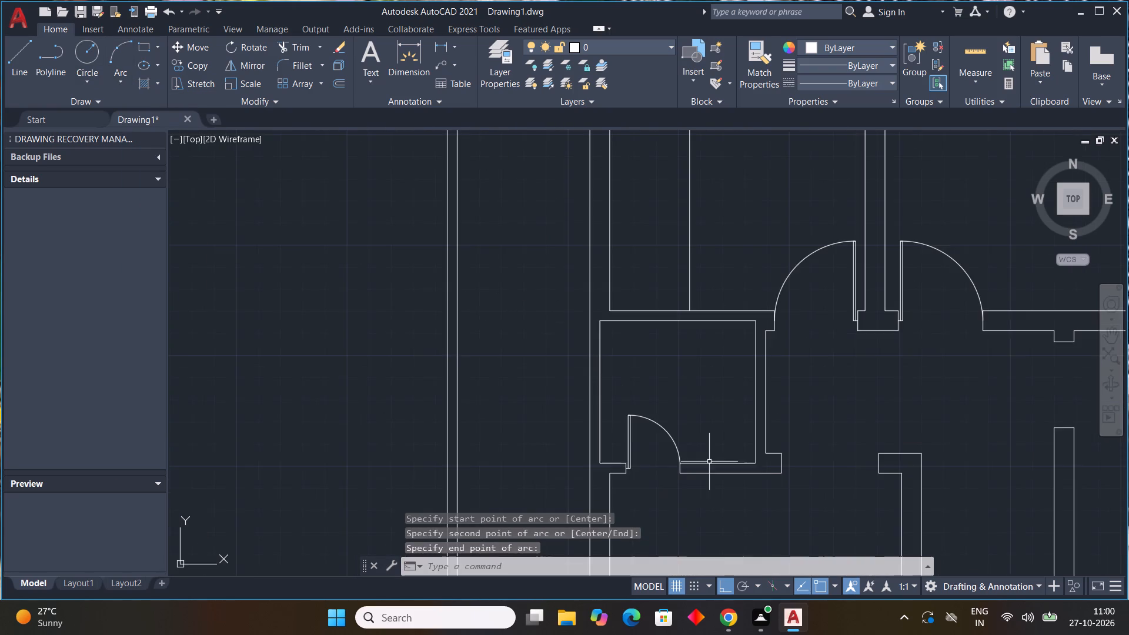
{"action": "scroll", "coordinate": [743, 478], "scroll_direction": "down", "scroll_amount": 3}
{"action": "middle_click_drag", "start_coordinate": [756, 495], "coordinate": [677, 443]}
{"action": "middle_click_drag", "start_coordinate": [670, 439], "coordinate": [663, 436]}
{"action": "middle_click_drag", "start_coordinate": [655, 433], "coordinate": [629, 426]}
{"action": "scroll", "coordinate": [642, 403], "scroll_direction": "up", "scroll_amount": 3}
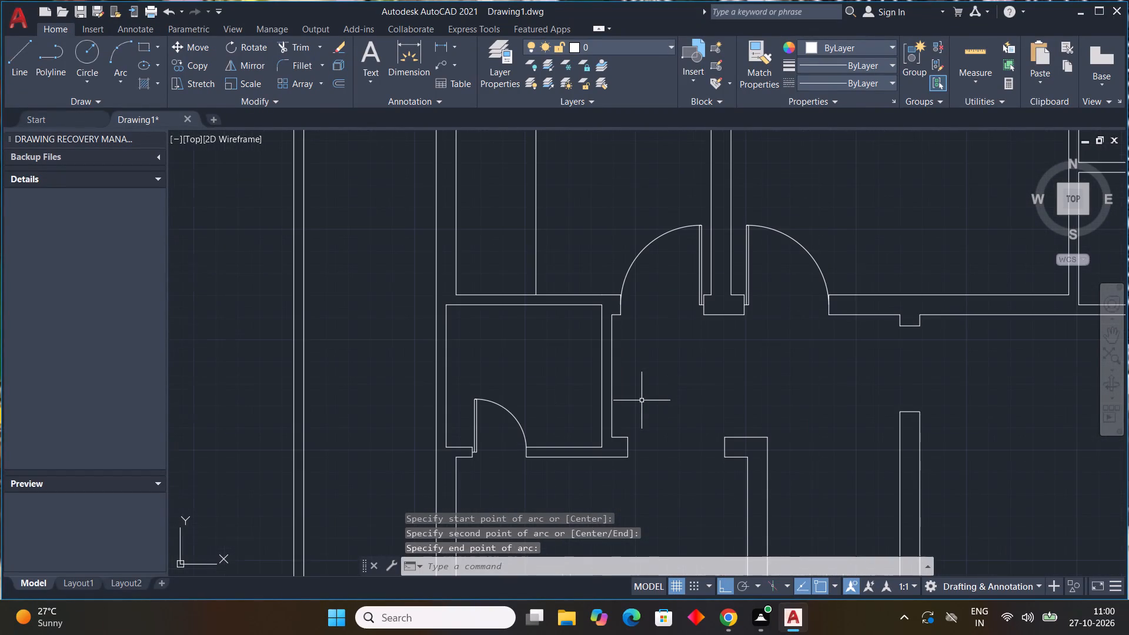
{"action": "key", "text": "Escape"}
{"action": "key", "text": "Escape"}
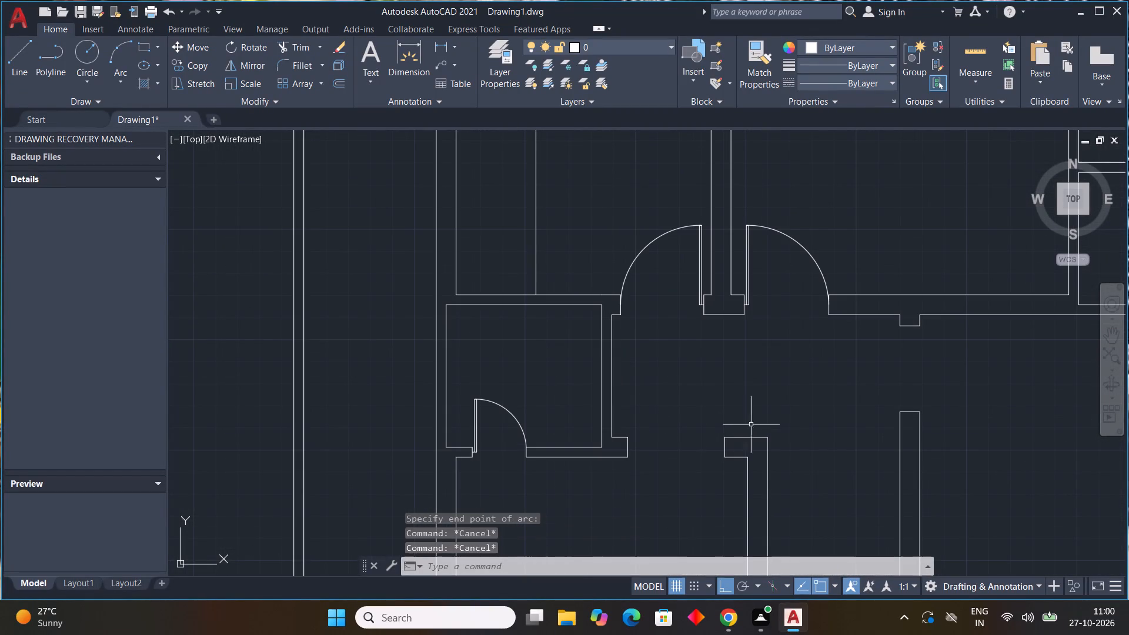
Draw a 1" horizontal line into the doorway from the midpoint of the right jamb of the large lower-left room's top opening.
{"action": "key", "text": "l"}
{"action": "key", "text": "space"}
{"action": "left_click_drag", "start_coordinate": [727, 446], "coordinate": [682, 446]}
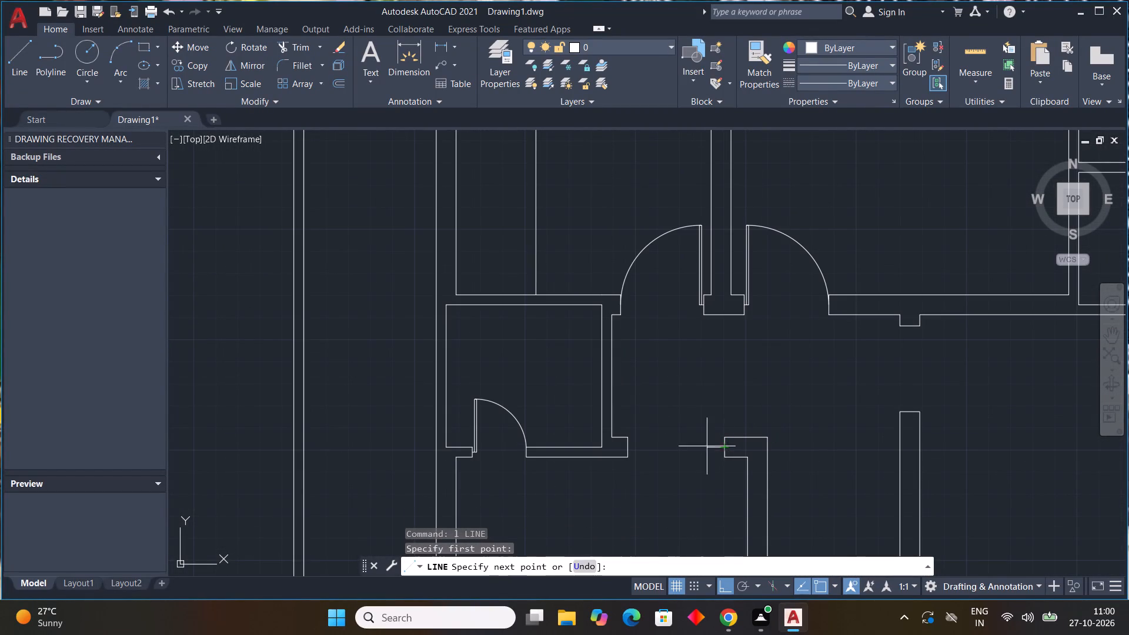
{"action": "left_click_drag", "start_coordinate": [682, 446], "coordinate": [636, 446]}
{"action": "type", "text": "1\""}
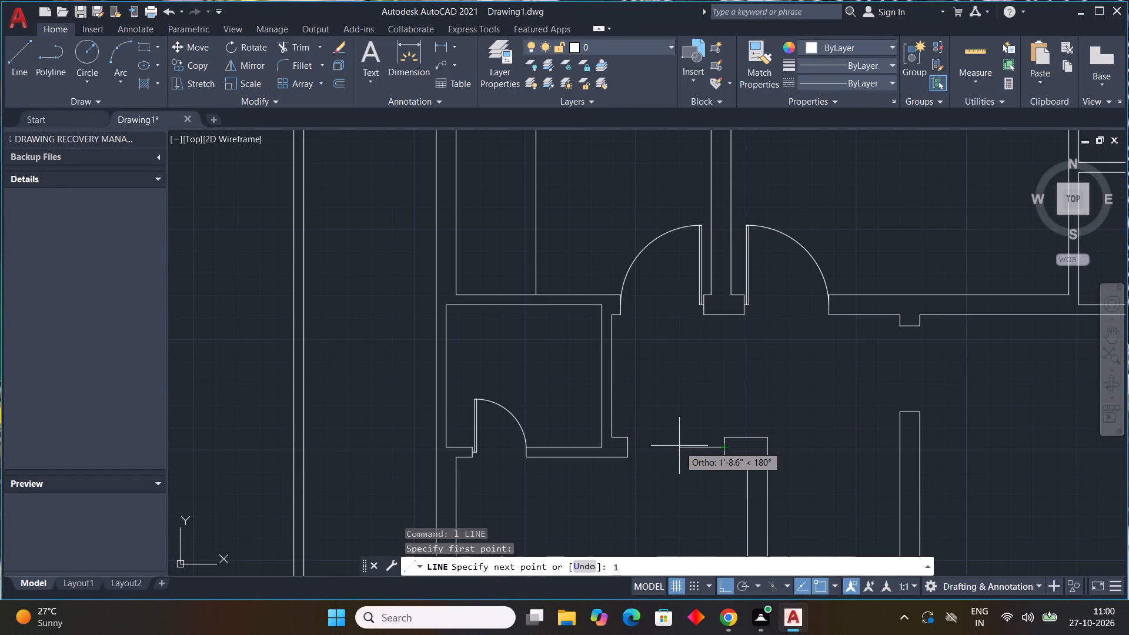
{"action": "key", "text": "Return"}
Continue the line as a door leaf extending 3' down into the room and 1" wide, closing it back to the jamb stub.
{"action": "middle_click_drag", "start_coordinate": [691, 532], "coordinate": [536, 293]}
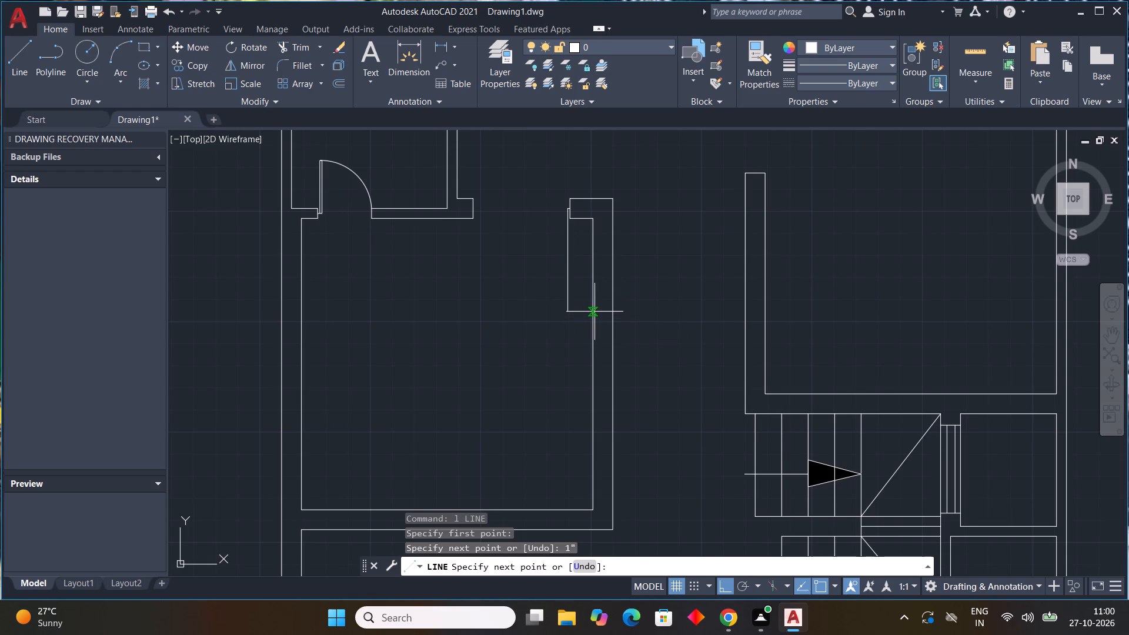
{"action": "scroll", "coordinate": [594, 312], "scroll_direction": "down", "scroll_amount": 3}
{"action": "middle_click_drag", "start_coordinate": [570, 314], "coordinate": [552, 392]}
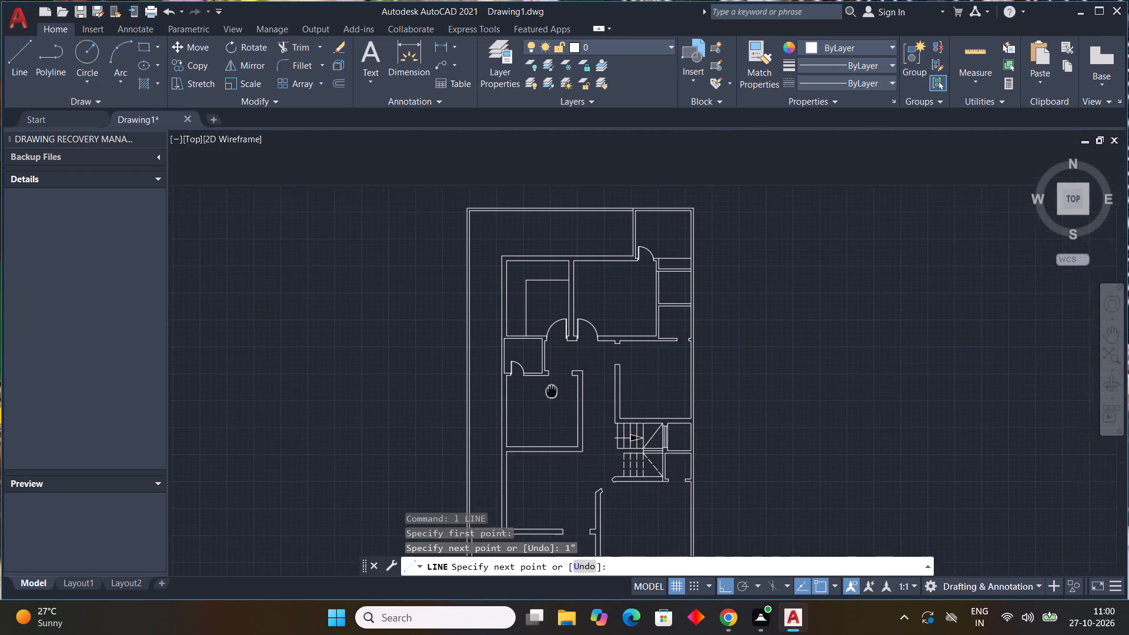
{"action": "middle_click_drag", "start_coordinate": [552, 392], "coordinate": [550, 402]}
{"action": "scroll", "coordinate": [555, 375], "scroll_direction": "up", "scroll_amount": 2}
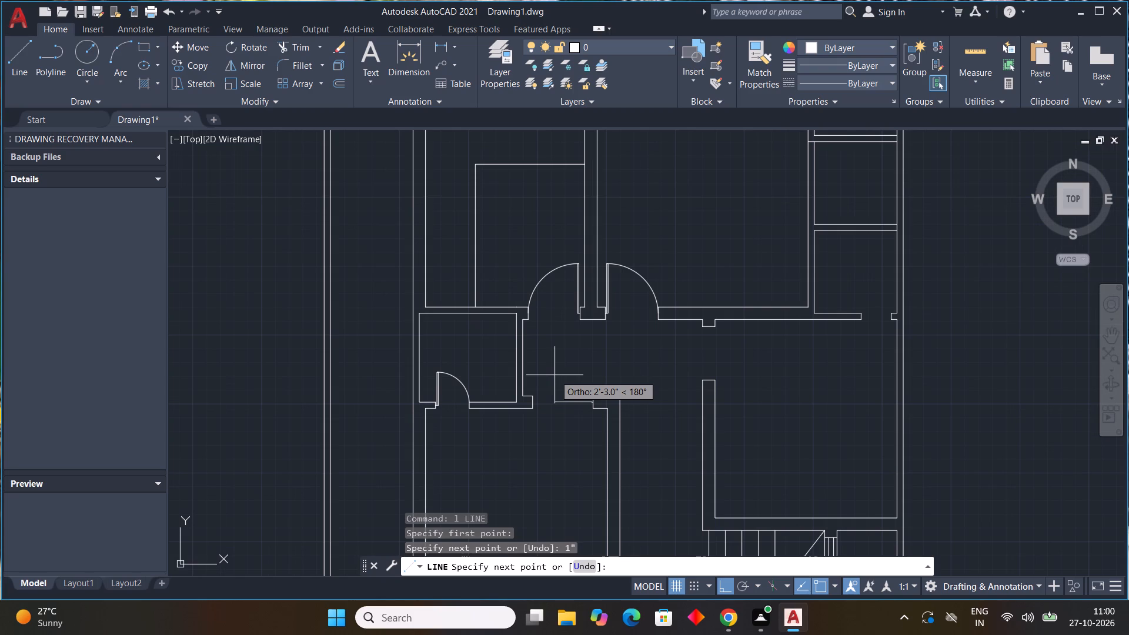
{"action": "scroll", "coordinate": [532, 339], "scroll_direction": "down", "scroll_amount": 2}
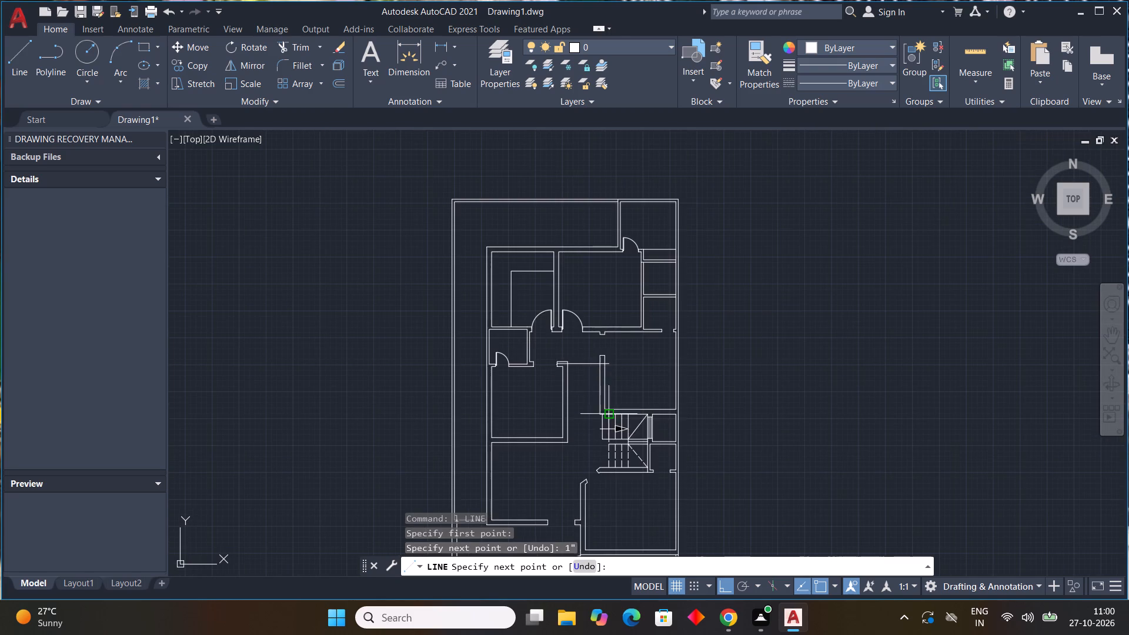
{"action": "scroll", "coordinate": [530, 418], "scroll_direction": "up", "scroll_amount": 3}
{"action": "middle_click_drag", "start_coordinate": [616, 359], "coordinate": [573, 496]}
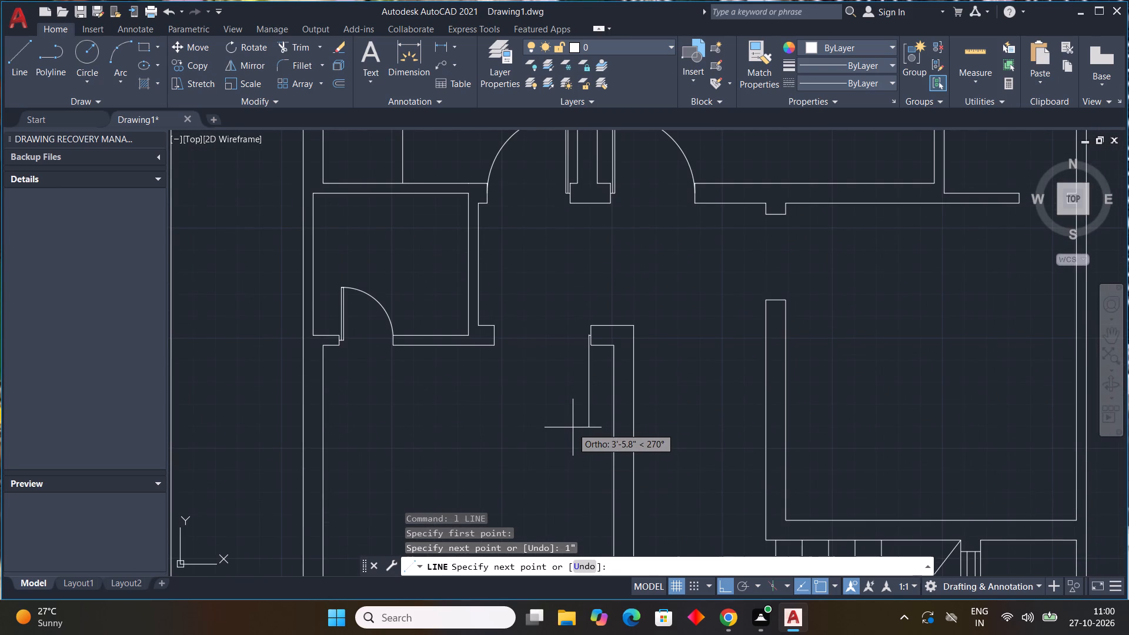
{"action": "type", "text": "3'"}
{"action": "key", "text": "Return"}
{"action": "type", "text": "1\""}
{"action": "key", "text": "Return"}
{"action": "scroll", "coordinate": [555, 356], "scroll_direction": "up", "scroll_amount": 2}
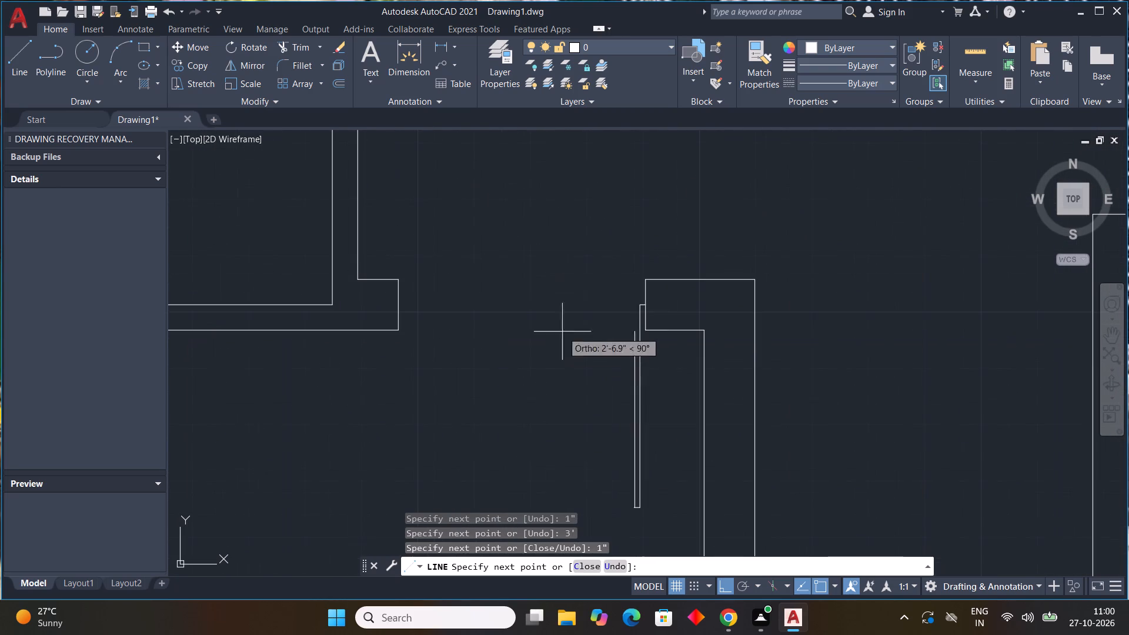
{"action": "scroll", "coordinate": [644, 312], "scroll_direction": "up", "scroll_amount": 4}
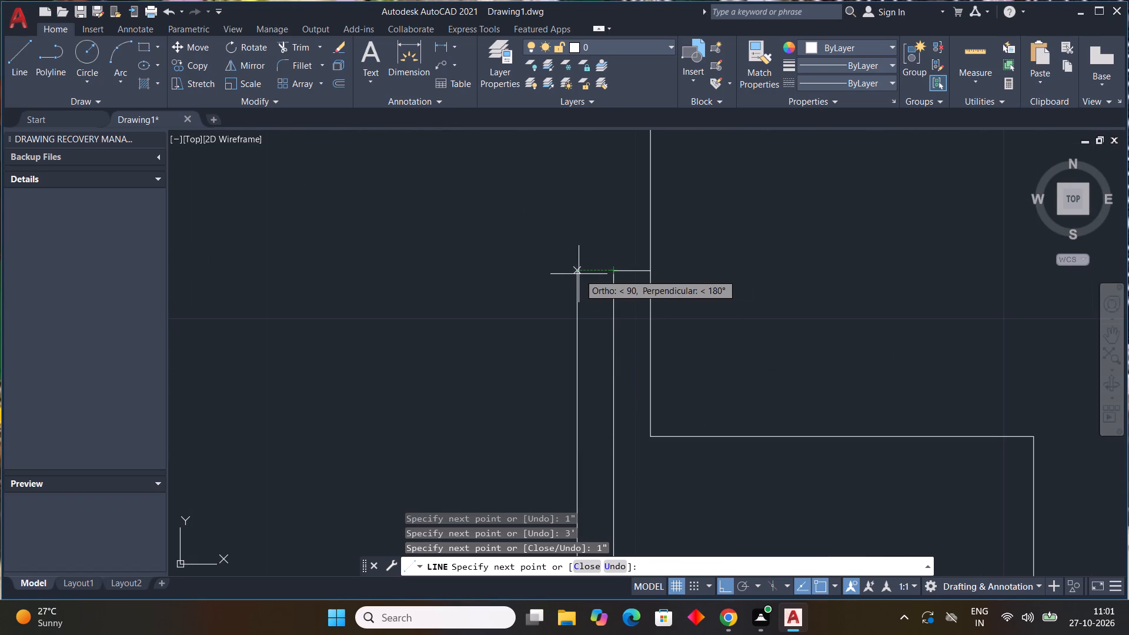
{"action": "left_click", "coordinate": [579, 274]}
{"action": "left_click", "coordinate": [619, 269]}
{"action": "key", "text": "Escape"}
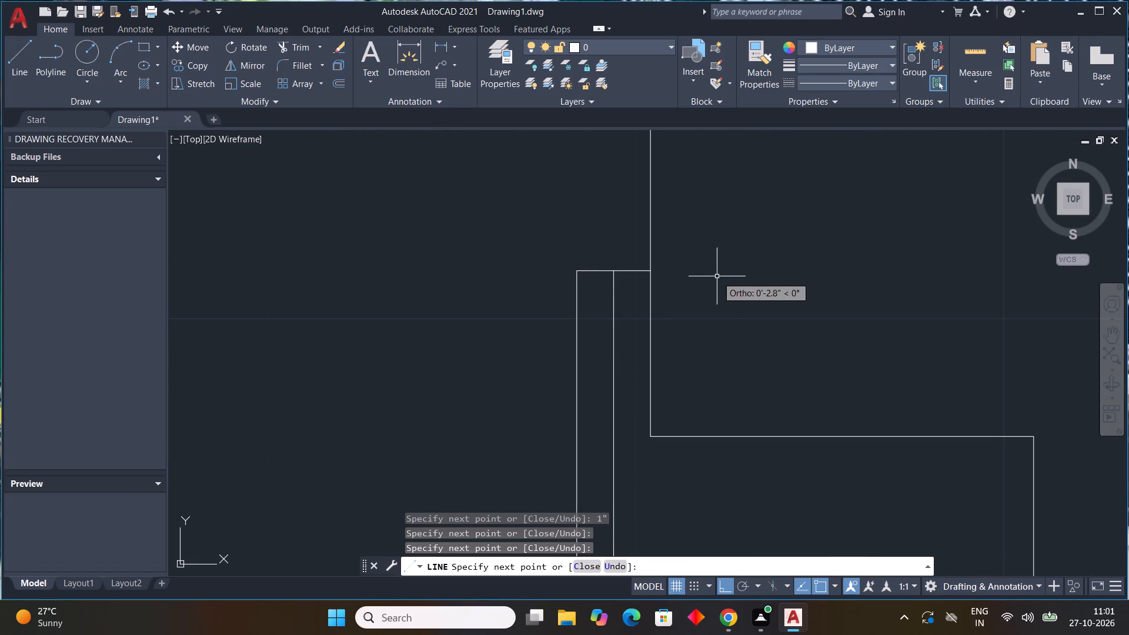
Draw a three-point swing arc from the 3' leaf's lower-right corner, through its lower-left corner, to the opposite jamb's midpoint.
{"action": "scroll", "coordinate": [714, 276], "scroll_direction": "down", "scroll_amount": 4}
{"action": "middle_click_drag", "start_coordinate": [738, 369], "coordinate": [715, 292]}
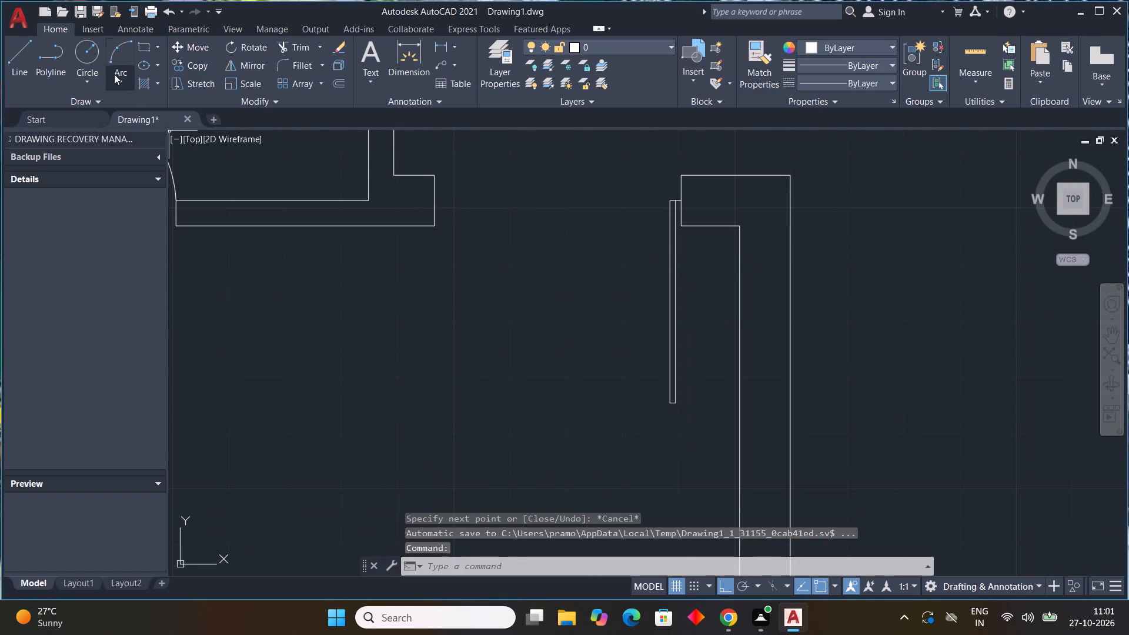
{"action": "left_click", "coordinate": [119, 73]}
{"action": "left_click", "coordinate": [130, 102]}
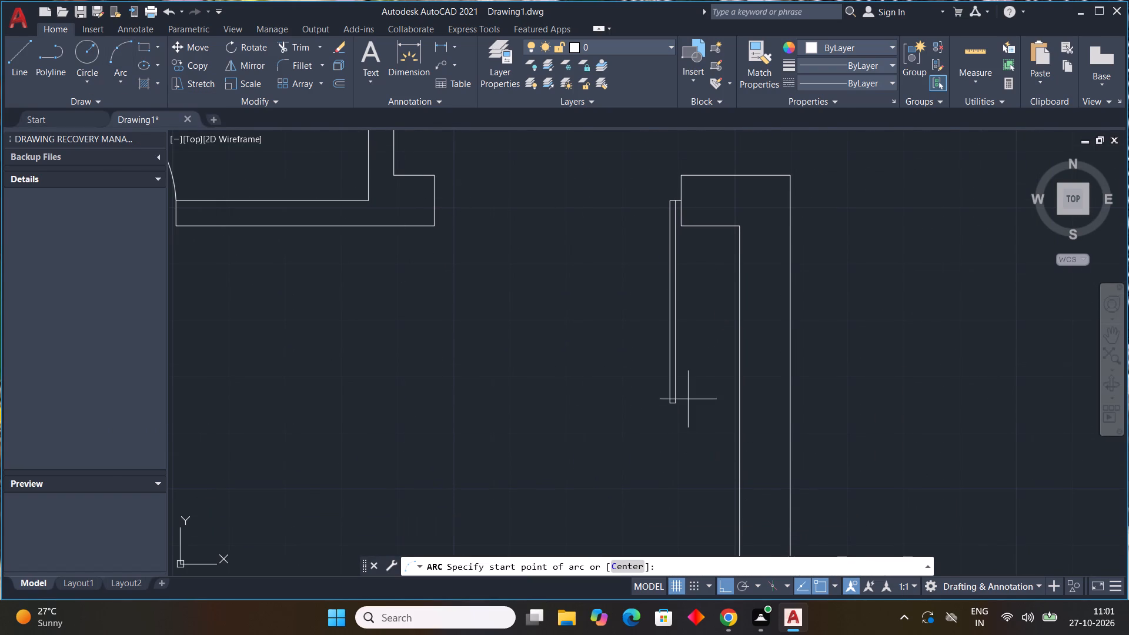
{"action": "scroll", "coordinate": [688, 398], "scroll_direction": "up", "scroll_amount": 2}
{"action": "left_click", "coordinate": [657, 413]}
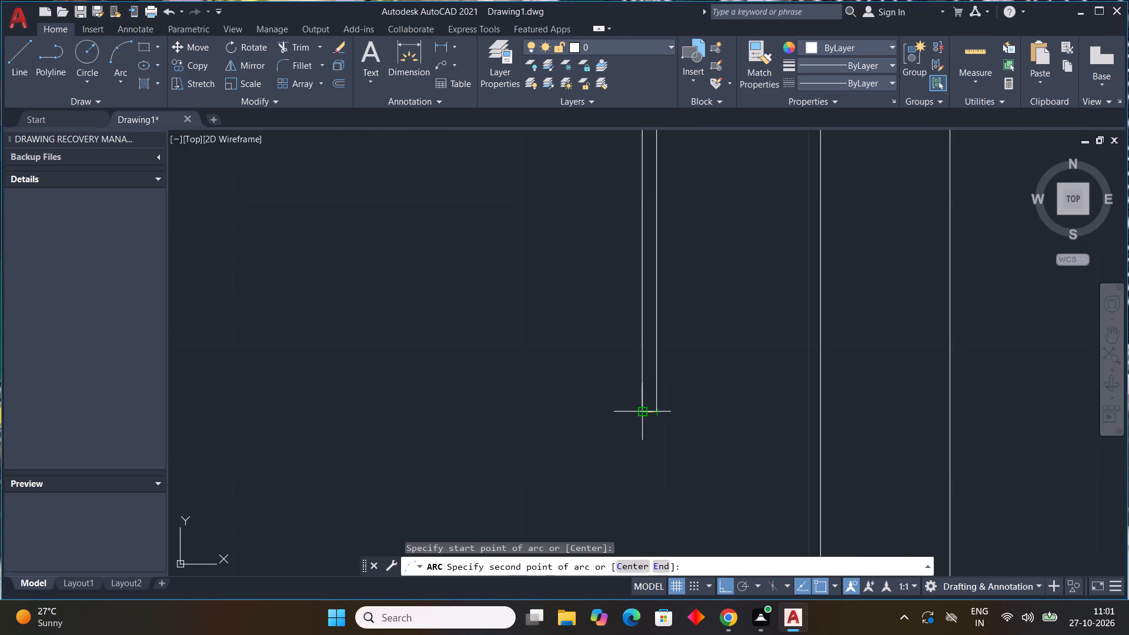
{"action": "left_click", "coordinate": [640, 414]}
{"action": "middle_click_drag", "start_coordinate": [463, 386], "coordinate": [626, 523]}
{"action": "scroll", "coordinate": [462, 389], "scroll_direction": "down", "scroll_amount": 3}
{"action": "middle_click", "coordinate": [627, 523]}
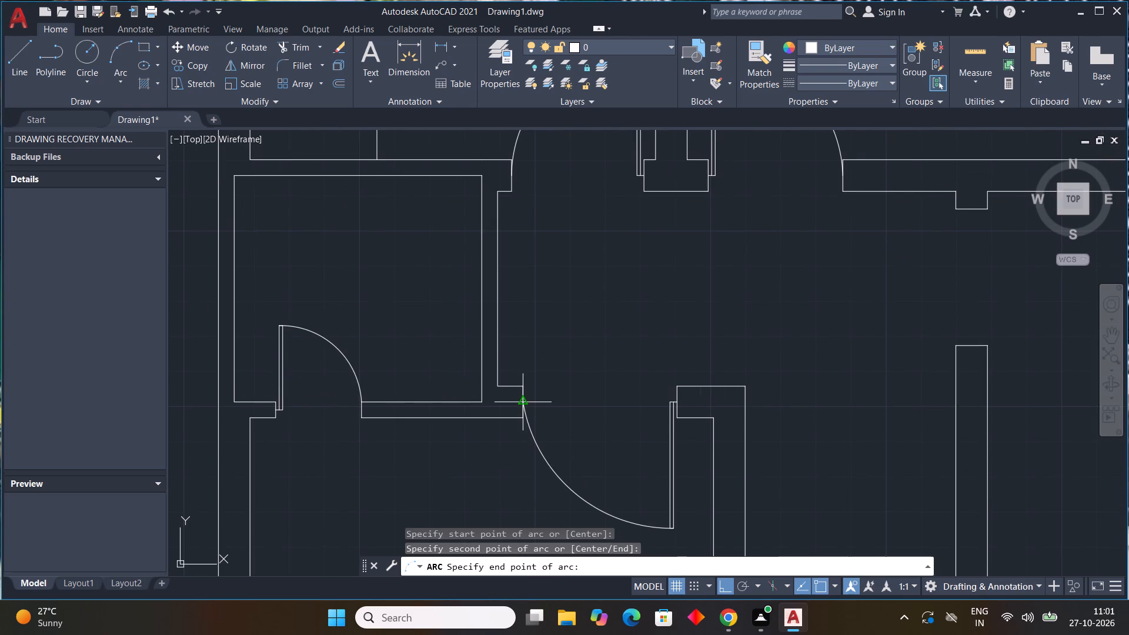
{"action": "left_click", "coordinate": [524, 400]}
{"action": "scroll", "coordinate": [597, 477], "scroll_direction": "down", "scroll_amount": 4}
{"action": "middle_click_drag", "start_coordinate": [687, 479], "coordinate": [686, 431]}
{"action": "key", "text": "Escape"}
{"action": "key", "text": "Escape"}
Draw a 1" horizontal line into the small right-hand room's bottom doorway from the midpoint of its right jamb.
{"action": "middle_click_drag", "start_coordinate": [677, 416], "coordinate": [649, 454]}
{"action": "middle_click", "coordinate": [649, 454]}
{"action": "scroll", "coordinate": [616, 430], "scroll_direction": "up", "scroll_amount": 2}
{"action": "middle_click_drag", "start_coordinate": [736, 451], "coordinate": [663, 473]}
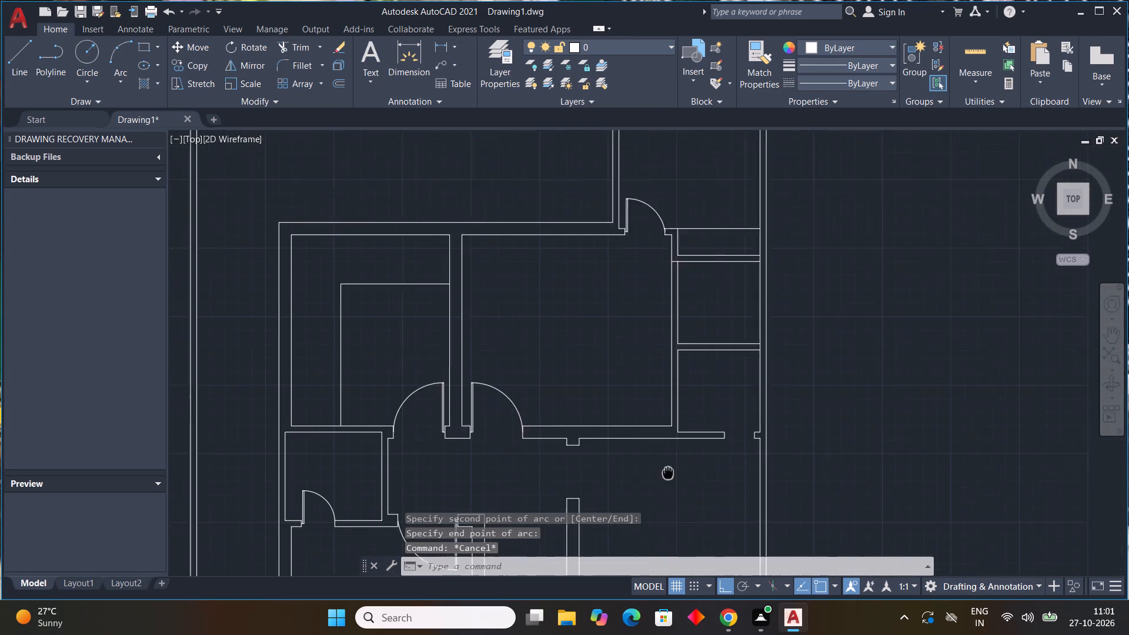
{"action": "middle_click_drag", "start_coordinate": [663, 473], "coordinate": [447, 485]}
{"action": "scroll", "coordinate": [510, 447], "scroll_direction": "up", "scroll_amount": 4}
{"action": "middle_click_drag", "start_coordinate": [530, 457], "coordinate": [608, 460]}
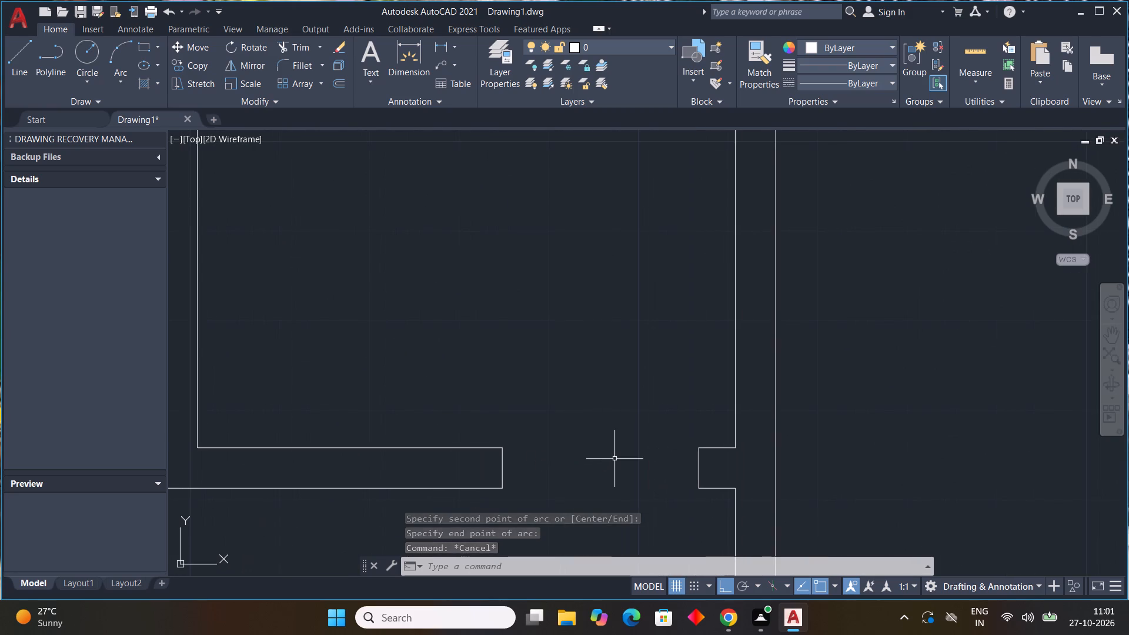
{"action": "type", "text": "l"}
{"action": "key", "text": "space"}
{"action": "left_click_drag", "start_coordinate": [698, 471], "coordinate": [688, 469]}
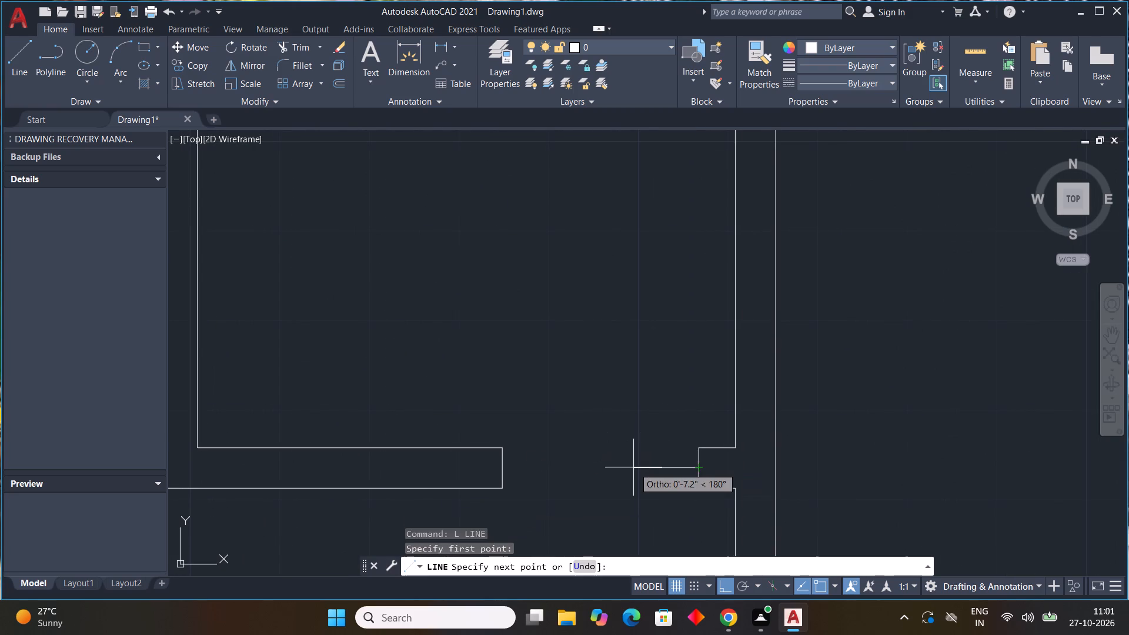
{"action": "type", "text": "1\""}
{"action": "key", "text": "Return"}
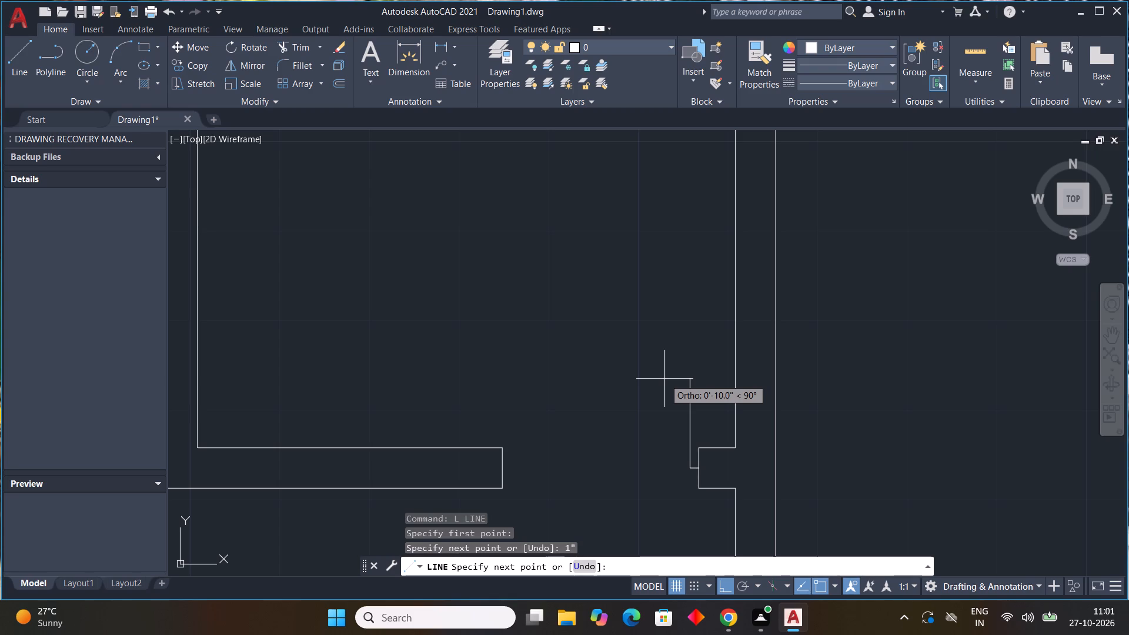
Continue the line as a door leaf 2' tall and 1" wide, closing it back to the jamb stub.
{"action": "key", "text": "2"}
{"action": "key", "text": "apostrophe"}
{"action": "key", "text": "Return"}
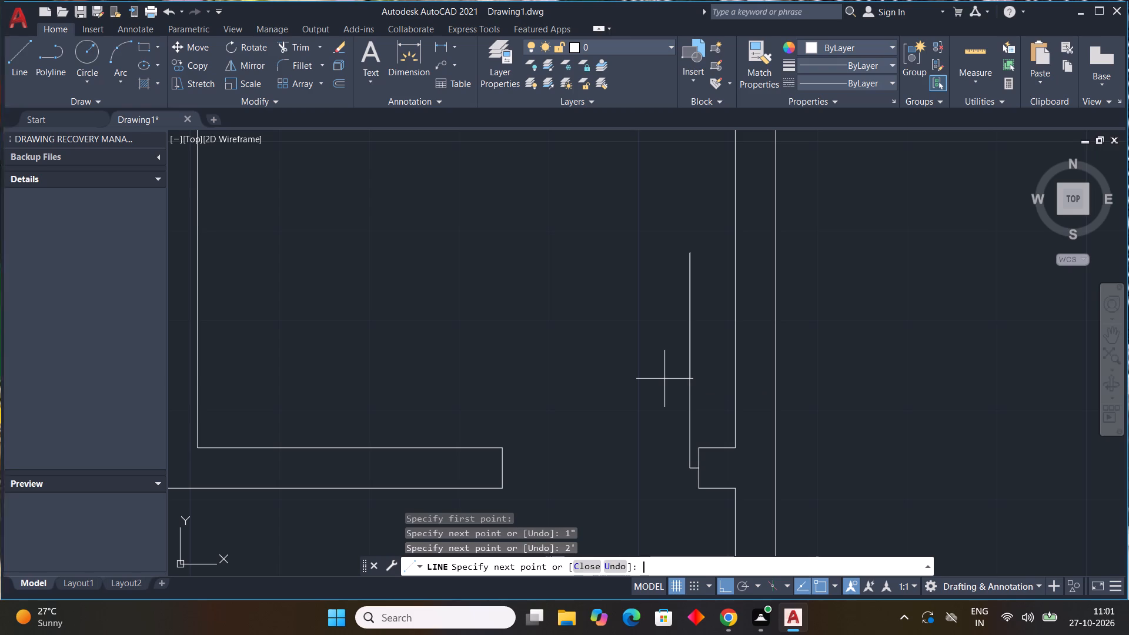
{"action": "scroll", "coordinate": [683, 444], "scroll_direction": "down", "scroll_amount": 4}
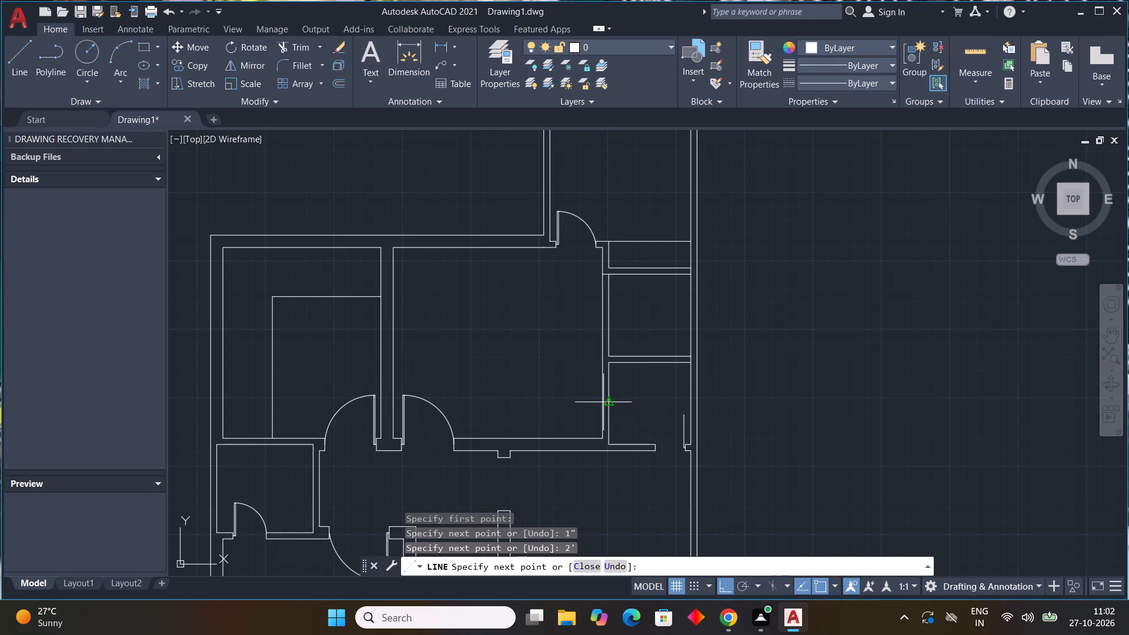
{"action": "type", "text": "1\""}
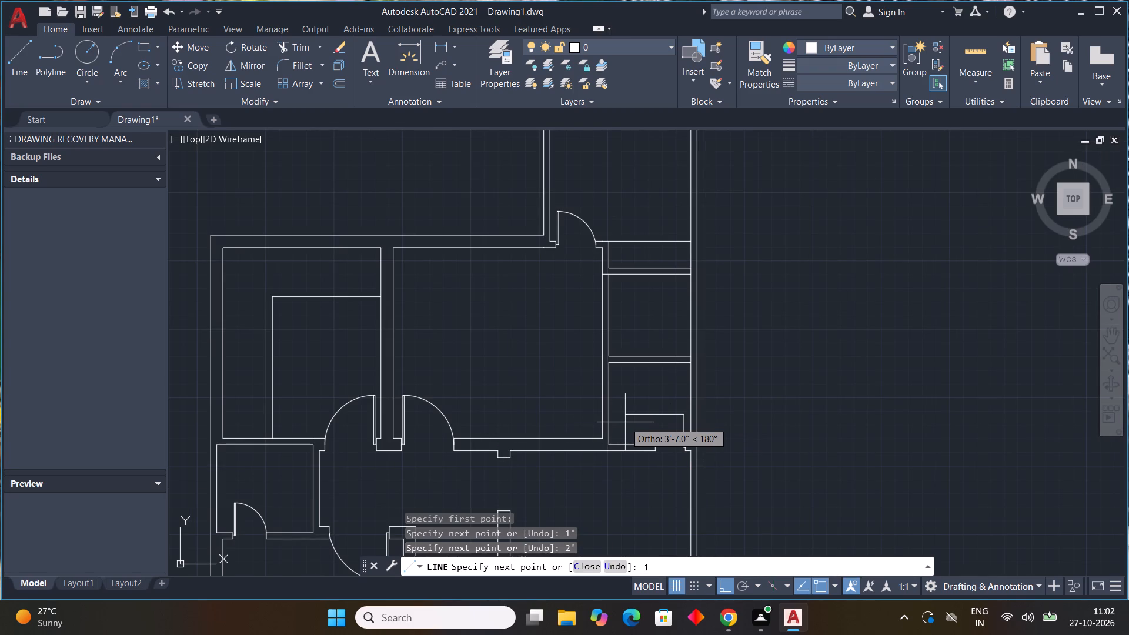
{"action": "key", "text": "Return"}
{"action": "scroll", "coordinate": [659, 439], "scroll_direction": "up", "scroll_amount": 4}
{"action": "middle_click_drag", "start_coordinate": [706, 446], "coordinate": [520, 459]}
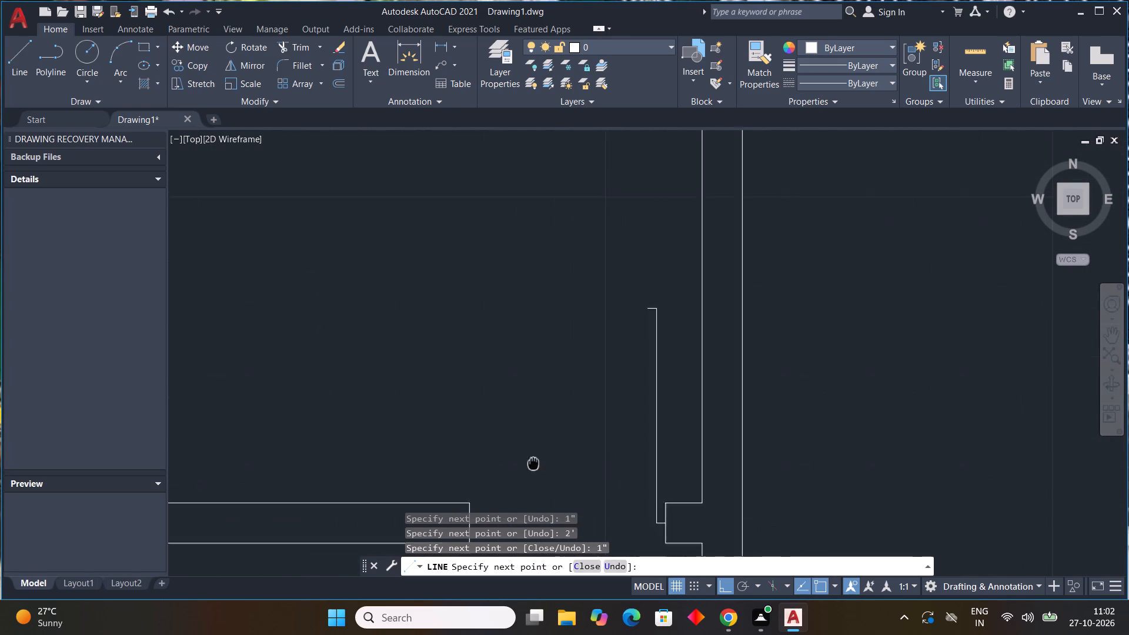
{"action": "middle_click_drag", "start_coordinate": [520, 459], "coordinate": [517, 458]}
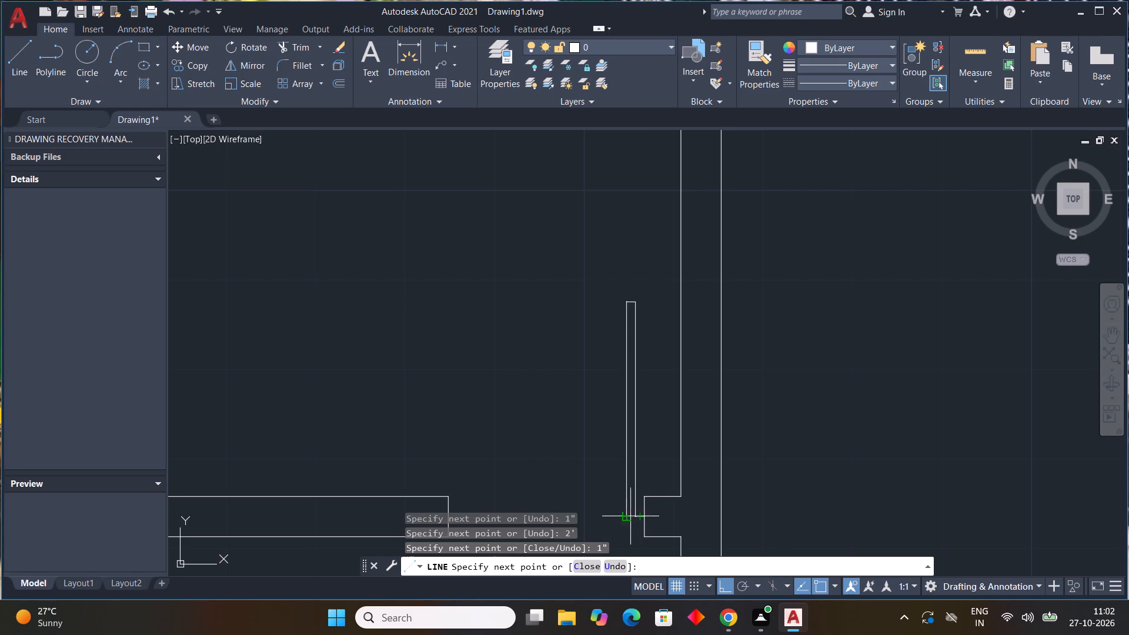
{"action": "scroll", "coordinate": [632, 516], "scroll_direction": "up", "scroll_amount": 3}
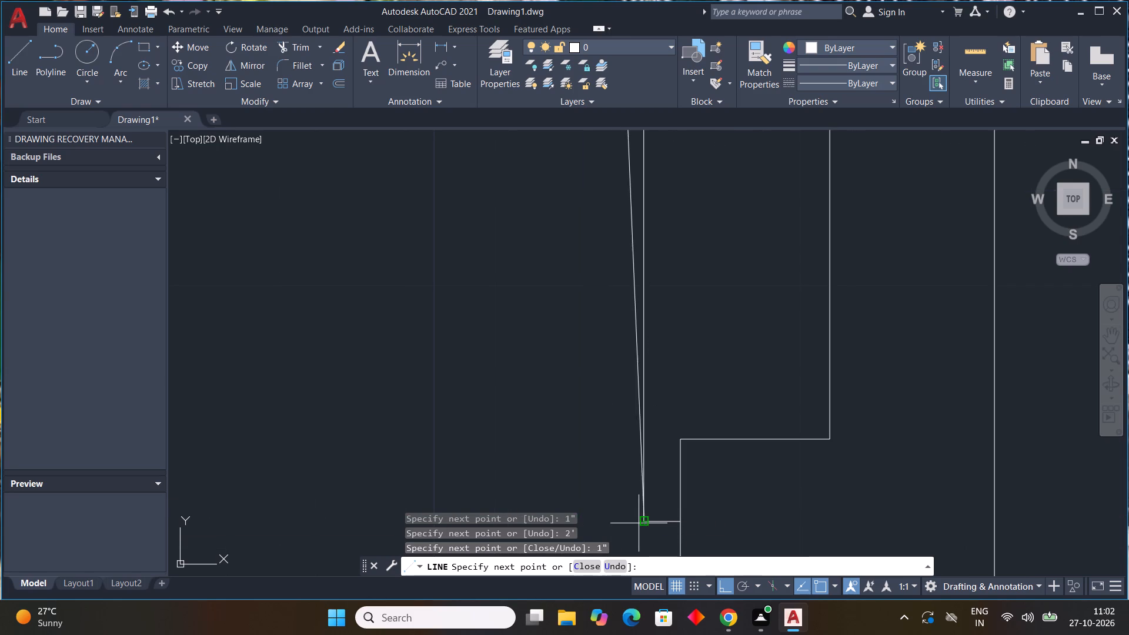
{"action": "left_click", "coordinate": [607, 520]}
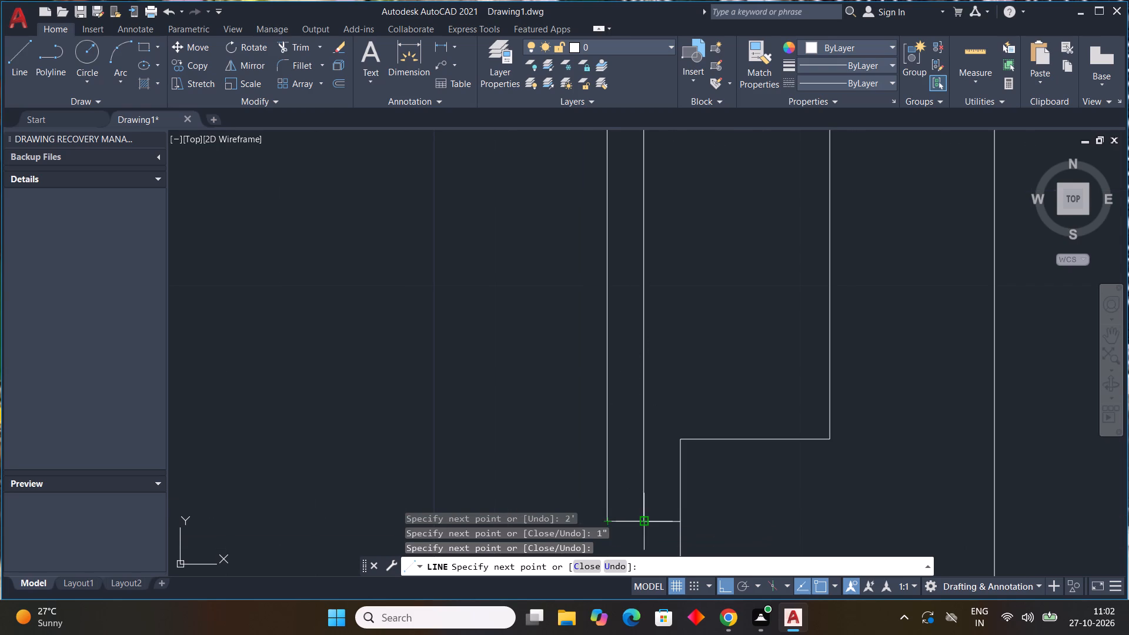
{"action": "left_click", "coordinate": [646, 519]}
{"action": "key", "text": "Escape"}
Draw a three-point swing arc from the 2' leaf's upper-right corner, through its upper-left corner, to the opposite jamb's upper corner.
{"action": "scroll", "coordinate": [672, 468], "scroll_direction": "down", "scroll_amount": 5}
{"action": "middle_click_drag", "start_coordinate": [674, 470], "coordinate": [739, 454]}
{"action": "middle_click", "coordinate": [745, 452]}
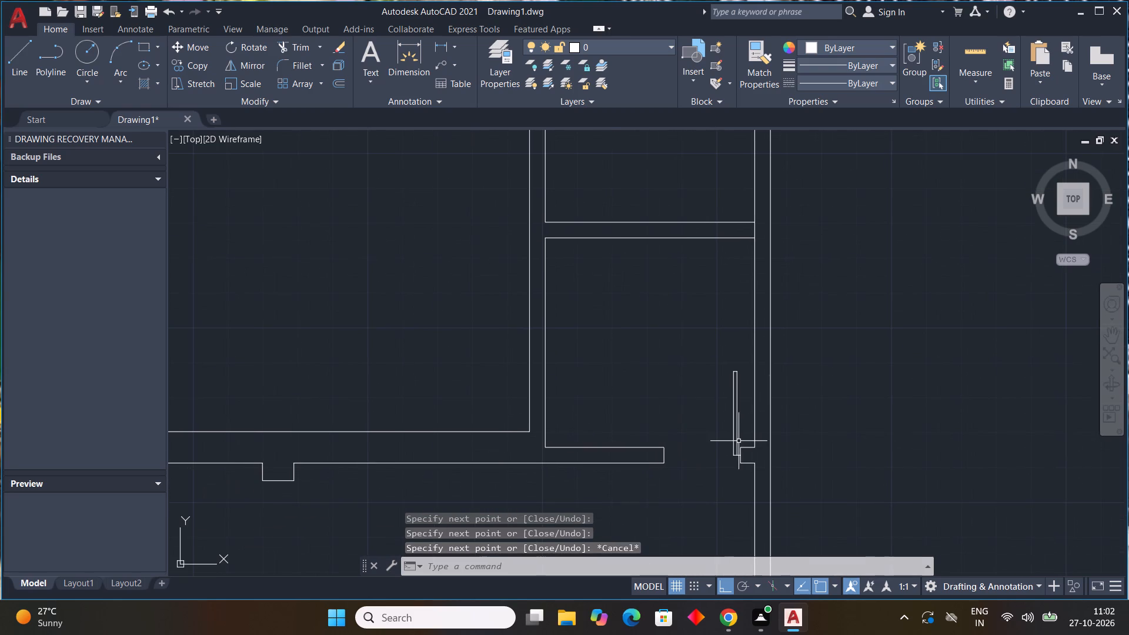
{"action": "left_click", "coordinate": [118, 79]}
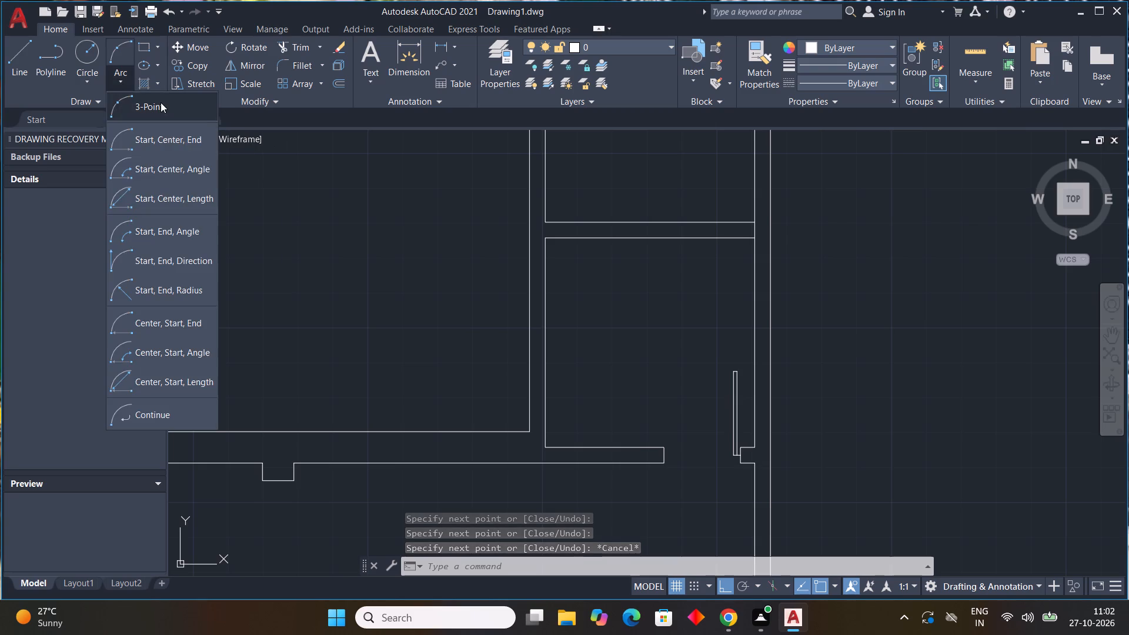
{"action": "left_click", "coordinate": [161, 102]}
{"action": "scroll", "coordinate": [734, 343], "scroll_direction": "up", "scroll_amount": 1}
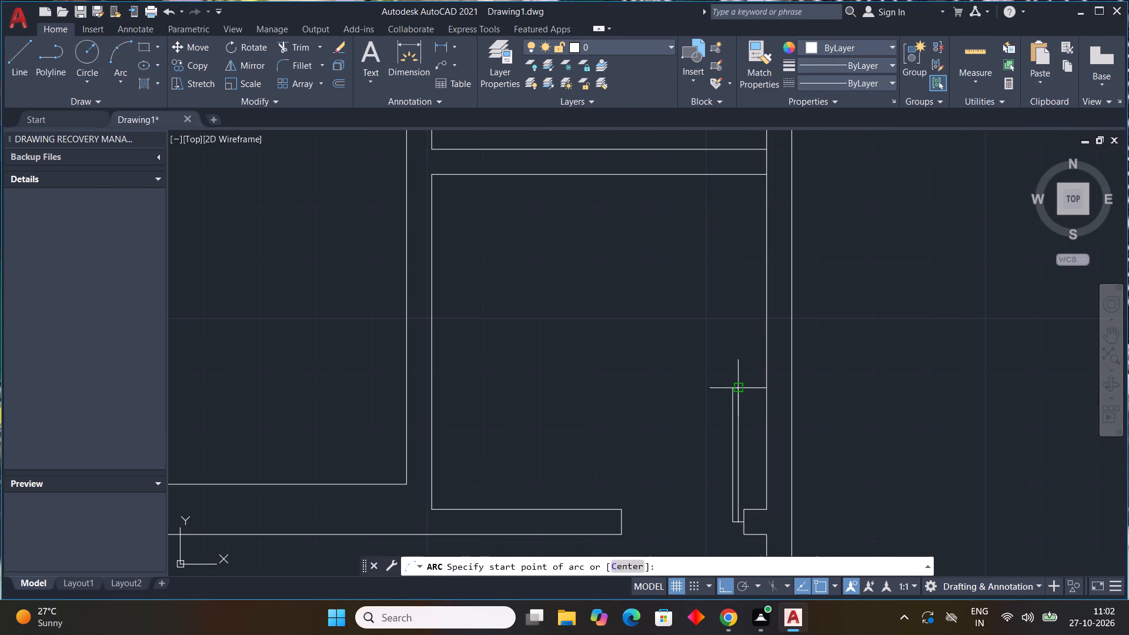
{"action": "left_click", "coordinate": [739, 391]}
{"action": "left_click", "coordinate": [731, 392]}
{"action": "scroll", "coordinate": [651, 432], "scroll_direction": "down", "scroll_amount": 2}
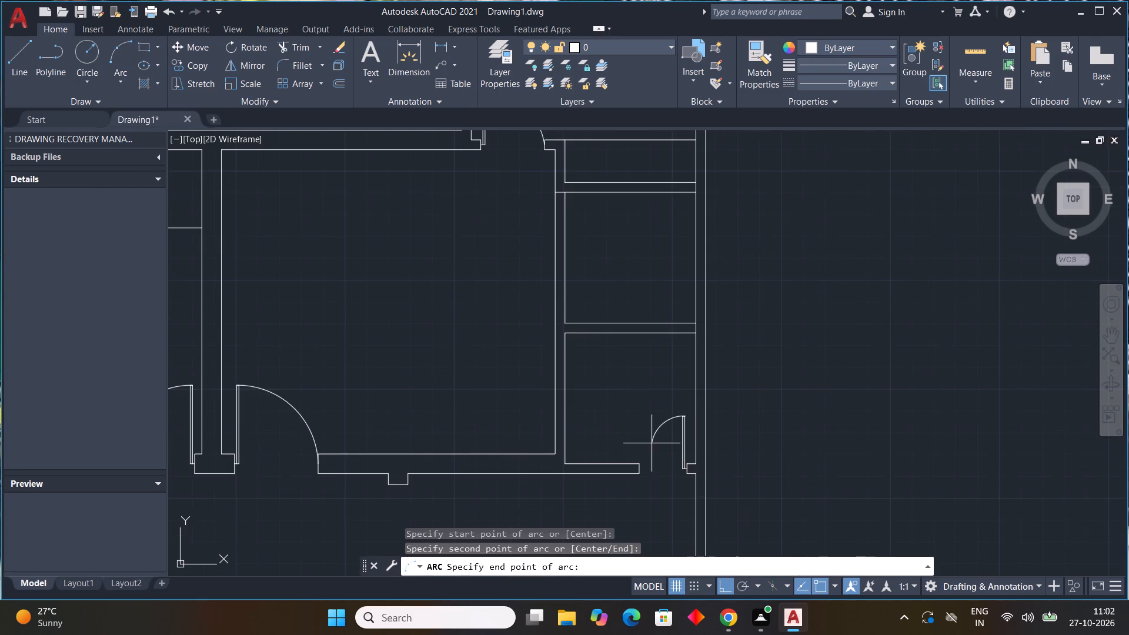
{"action": "middle_click", "coordinate": [652, 443]}
{"action": "left_click", "coordinate": [640, 462]}
{"action": "scroll", "coordinate": [672, 455], "scroll_direction": "down", "scroll_amount": 1}
{"action": "middle_click_drag", "start_coordinate": [683, 459], "coordinate": [902, 392]}
{"action": "middle_click_drag", "start_coordinate": [917, 382], "coordinate": [931, 373]}
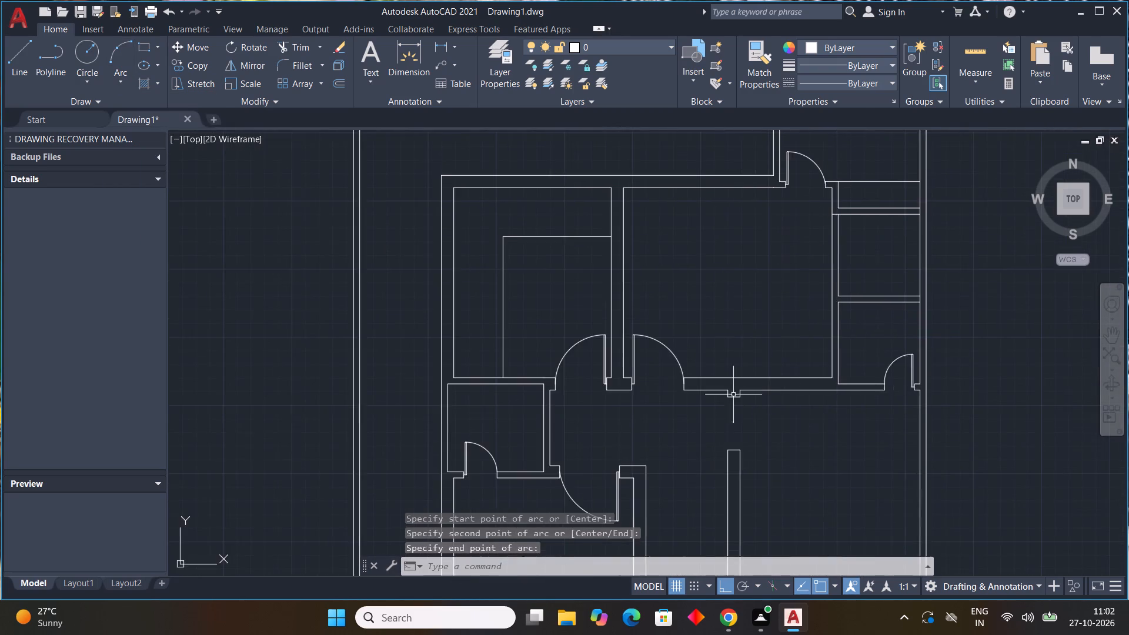
{"action": "scroll", "coordinate": [713, 403], "scroll_direction": "down", "scroll_amount": 1}
{"action": "middle_click_drag", "start_coordinate": [713, 405], "coordinate": [803, 407]}
{"action": "key", "text": "Escape"}
{"action": "key", "text": "Escape"}
Draw a 1" vertical line down from the midpoint of the wall nib's bottom edge at the doorway of the room above the stairs.
{"action": "middle_click_drag", "start_coordinate": [800, 460], "coordinate": [773, 450]}
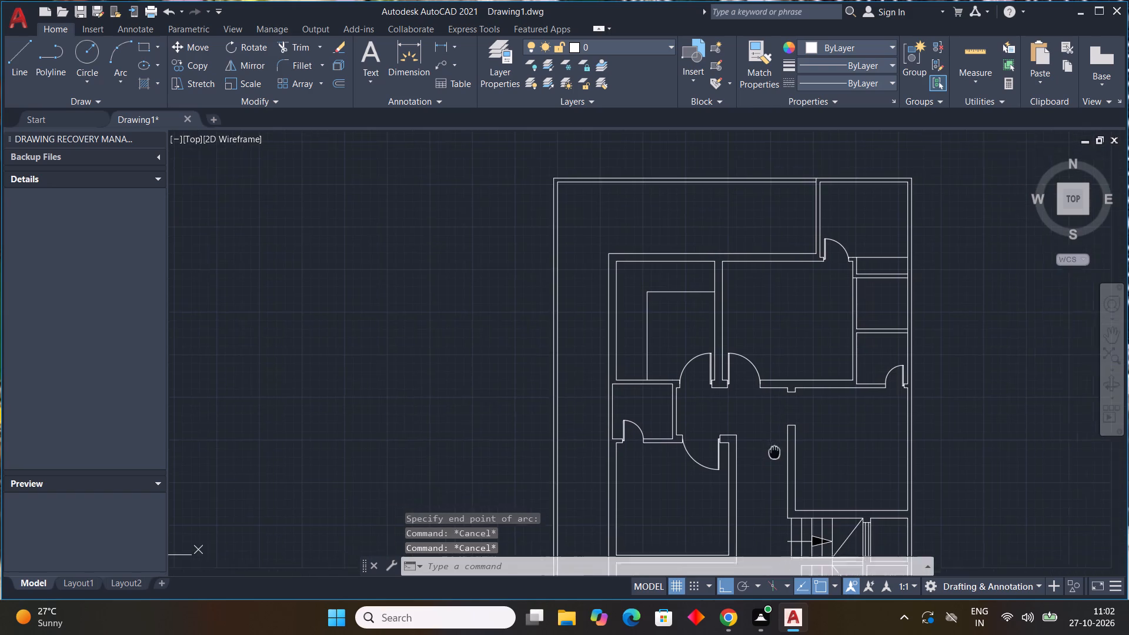
{"action": "middle_click_drag", "start_coordinate": [773, 450], "coordinate": [678, 450]}
{"action": "key", "text": "l"}
{"action": "key", "text": "space"}
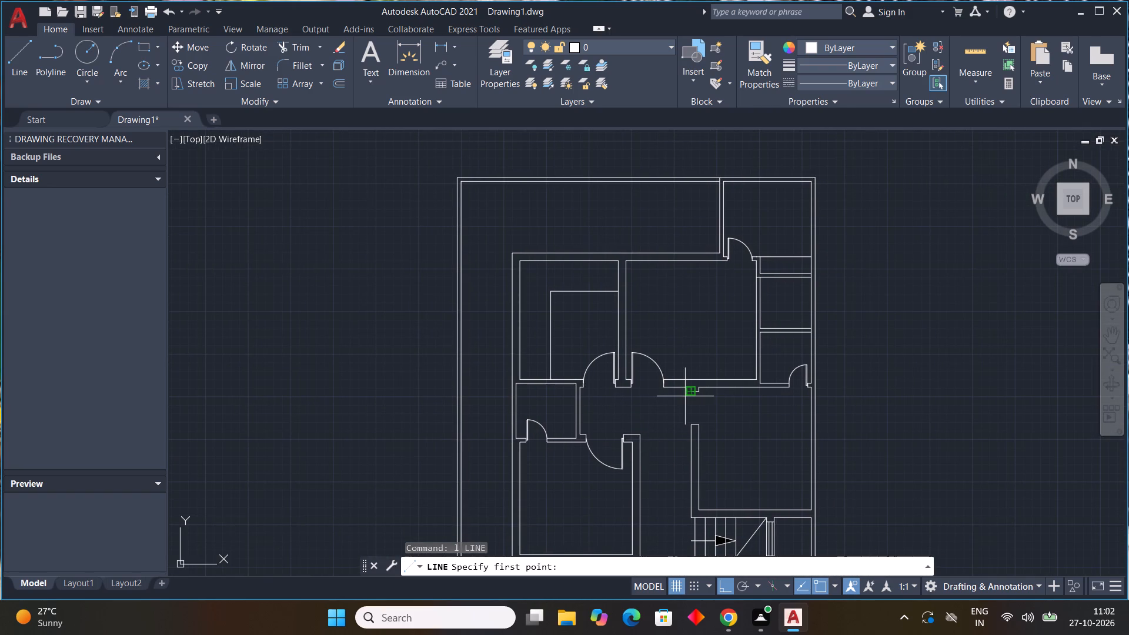
{"action": "scroll", "coordinate": [683, 396], "scroll_direction": "up", "scroll_amount": 1}
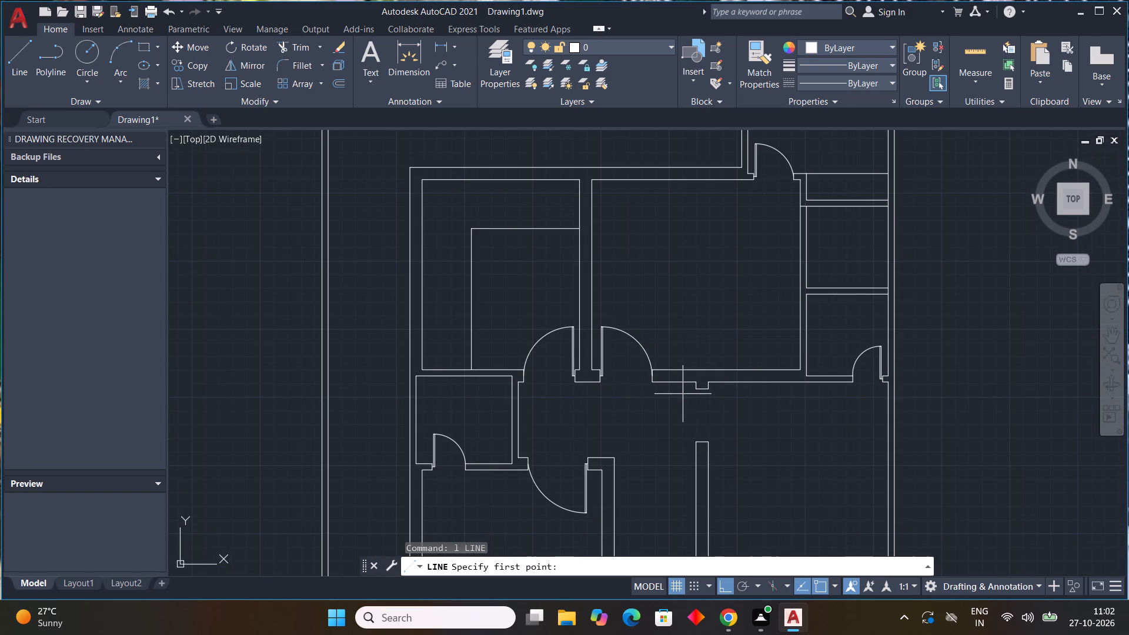
{"action": "scroll", "coordinate": [700, 392], "scroll_direction": "up", "scroll_amount": 4}
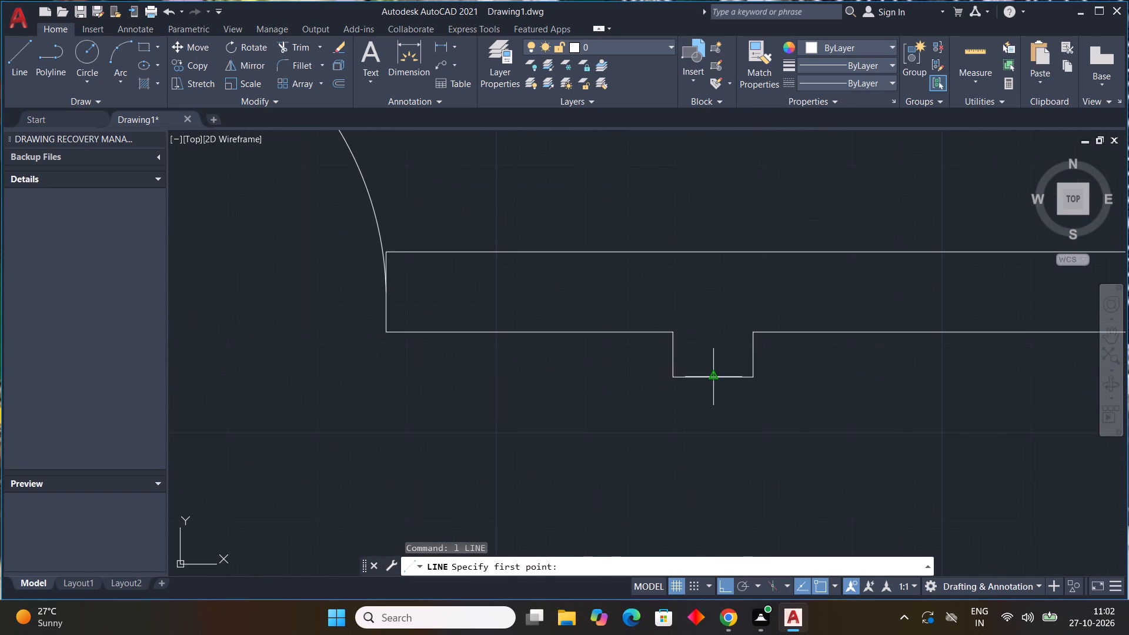
{"action": "left_click_drag", "start_coordinate": [710, 377], "coordinate": [708, 403]}
{"action": "type", "text": "1\""}
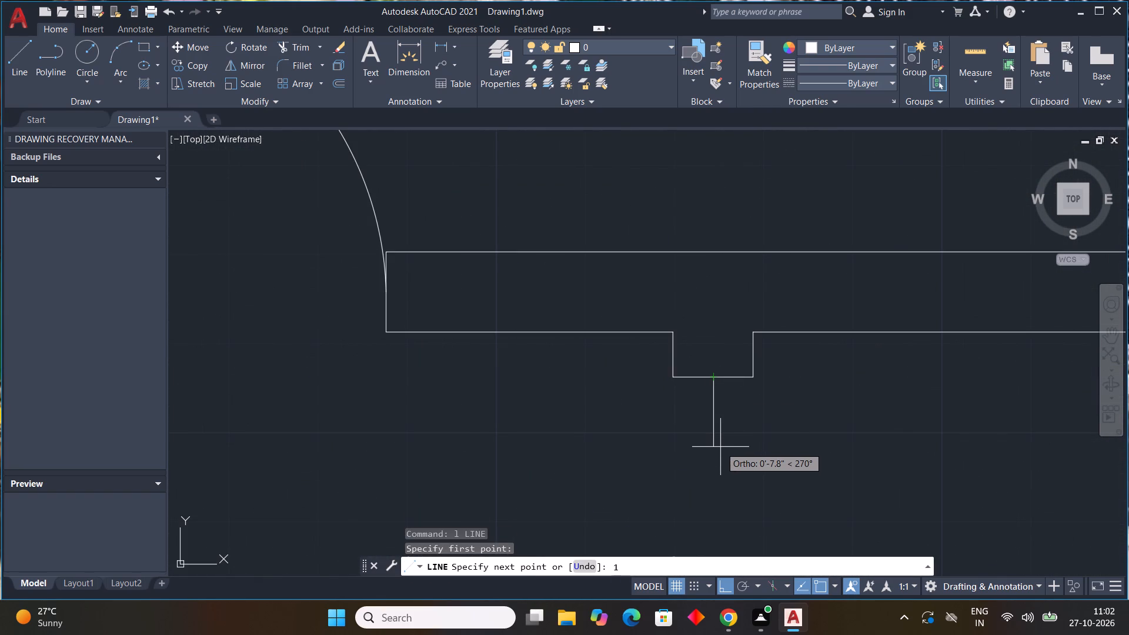
{"action": "key", "text": "Return"}
Continue the line as a horizontal door leaf 3' long to the right and 1" thick, closing it back to the jamb stub.
{"action": "middle_click_drag", "start_coordinate": [947, 489], "coordinate": [748, 482]}
{"action": "scroll", "coordinate": [944, 489], "scroll_direction": "down", "scroll_amount": 1}
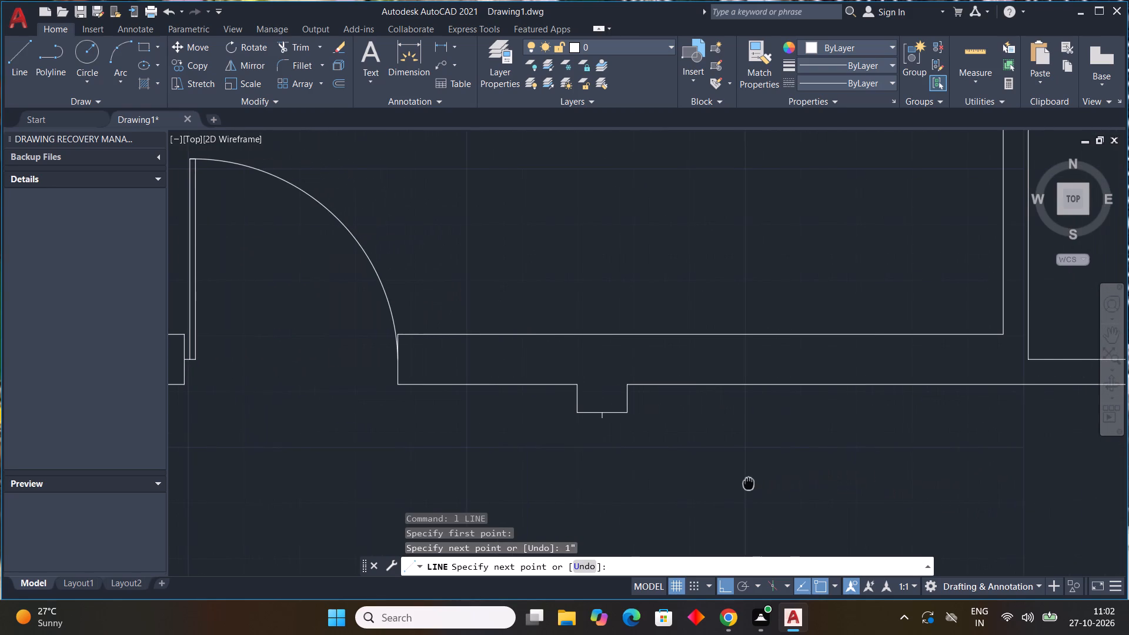
{"action": "middle_click_drag", "start_coordinate": [748, 482], "coordinate": [747, 482]}
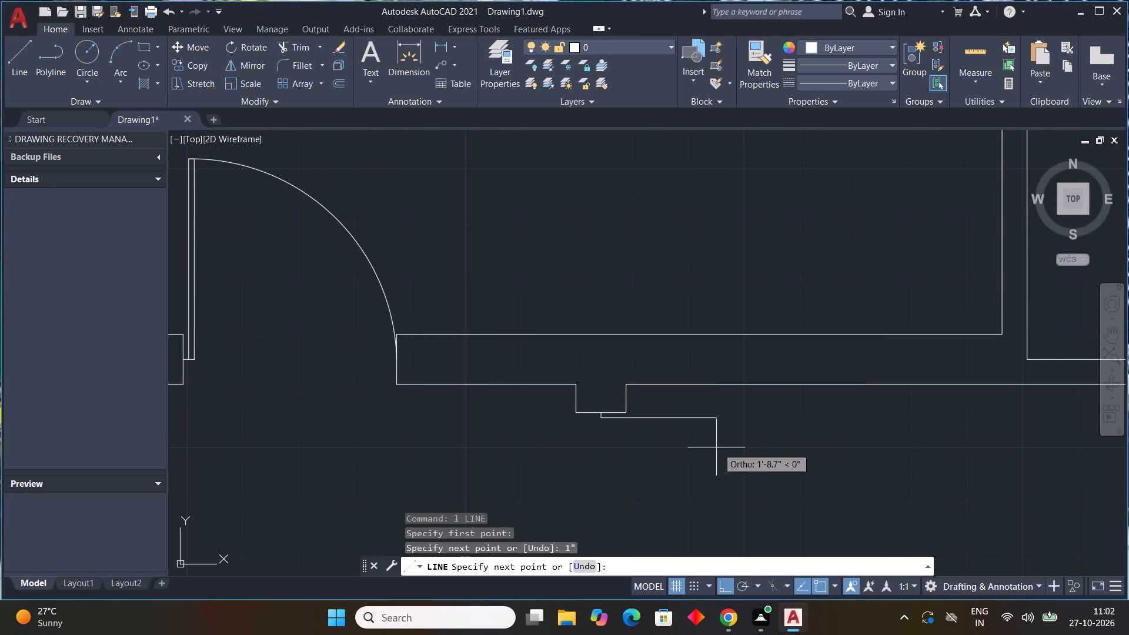
{"action": "key", "text": "3"}
{"action": "key", "text": "apostrophe"}
{"action": "key", "text": "Return"}
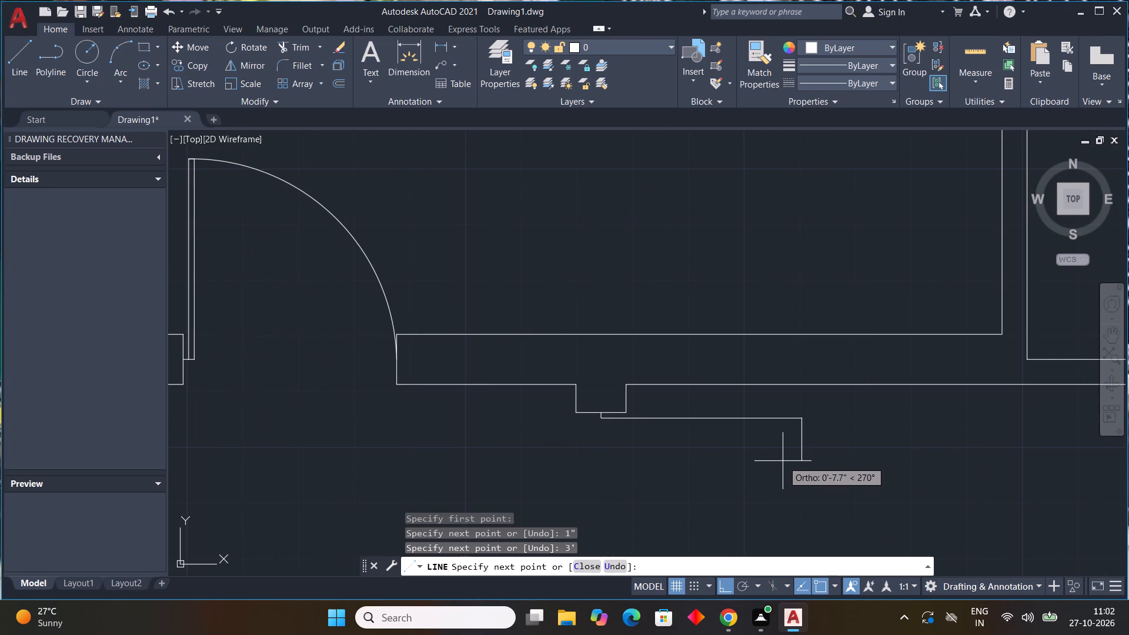
{"action": "type", "text": "1\""}
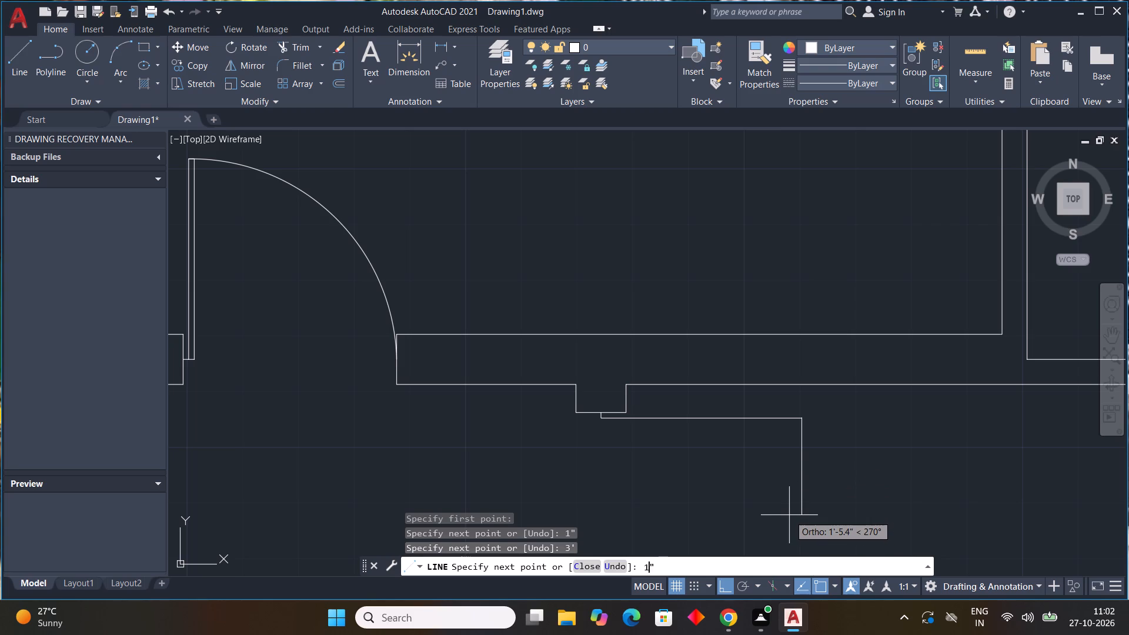
{"action": "key", "text": "Return"}
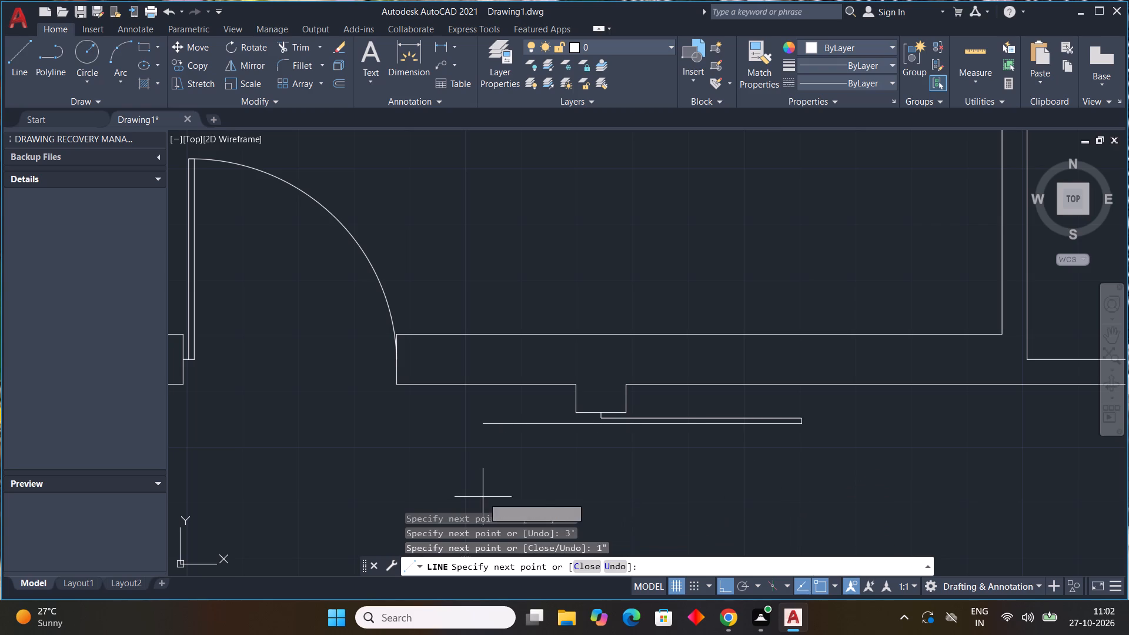
{"action": "scroll", "coordinate": [620, 377], "scroll_direction": "up", "scroll_amount": 3}
{"action": "scroll", "coordinate": [580, 489], "scroll_direction": "down", "scroll_amount": 1}
{"action": "middle_click_drag", "start_coordinate": [587, 479], "coordinate": [660, 310]}
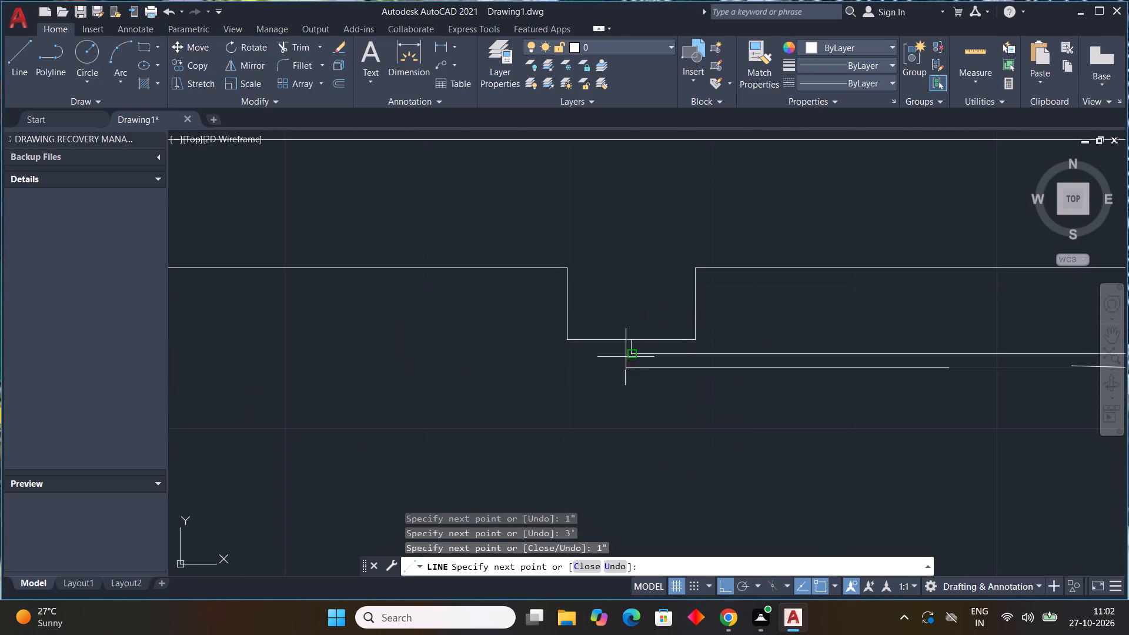
{"action": "left_click", "coordinate": [631, 367]}
{"action": "left_click", "coordinate": [631, 356]}
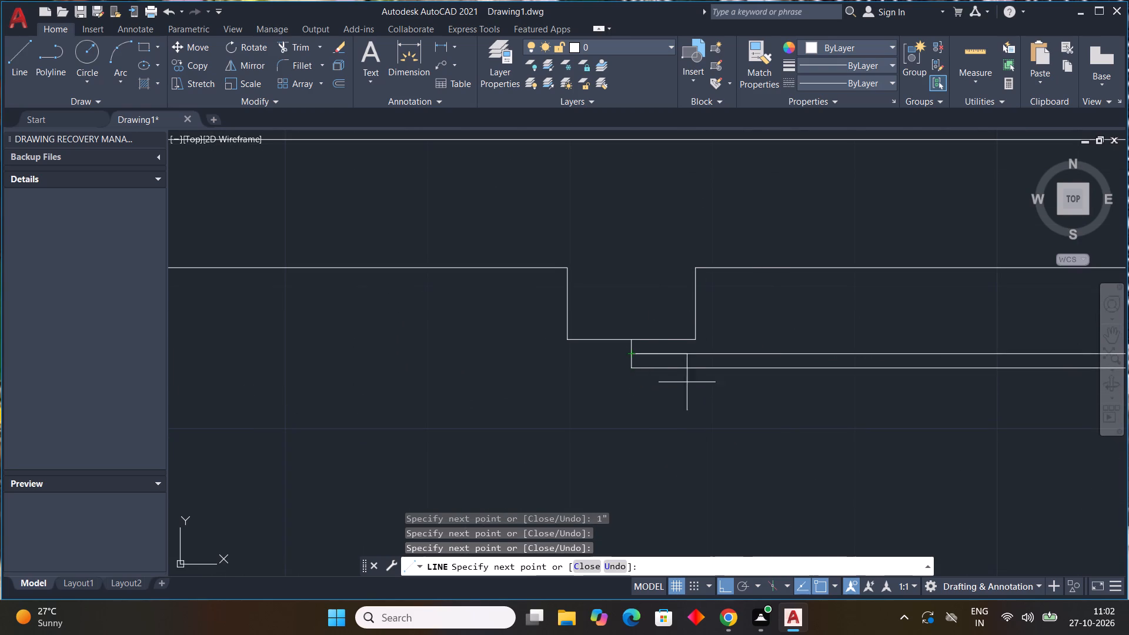
{"action": "key", "text": "Escape"}
Draw a three-point swing arc from the 3' leaf's upper-right corner, through its lower-right corner, to the midpoint of the opposite wall end.
{"action": "scroll", "coordinate": [709, 406], "scroll_direction": "down", "scroll_amount": 3}
{"action": "scroll", "coordinate": [749, 470], "scroll_direction": "down", "scroll_amount": 2}
{"action": "middle_click_drag", "start_coordinate": [771, 480], "coordinate": [700, 380]}
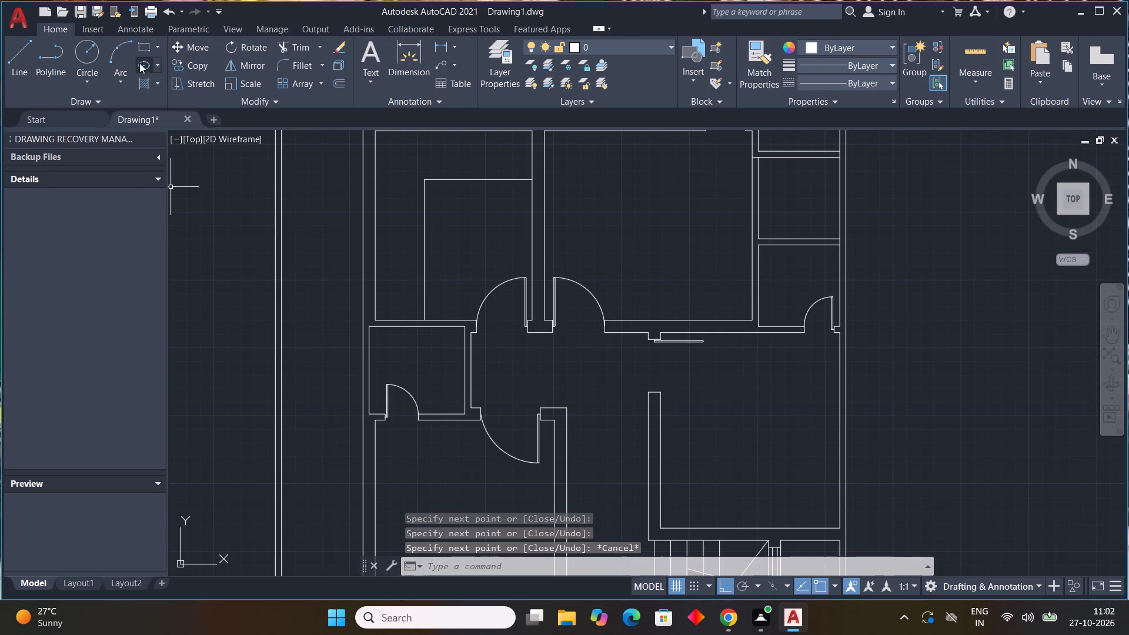
{"action": "left_click", "coordinate": [118, 76]}
{"action": "left_click", "coordinate": [138, 111]}
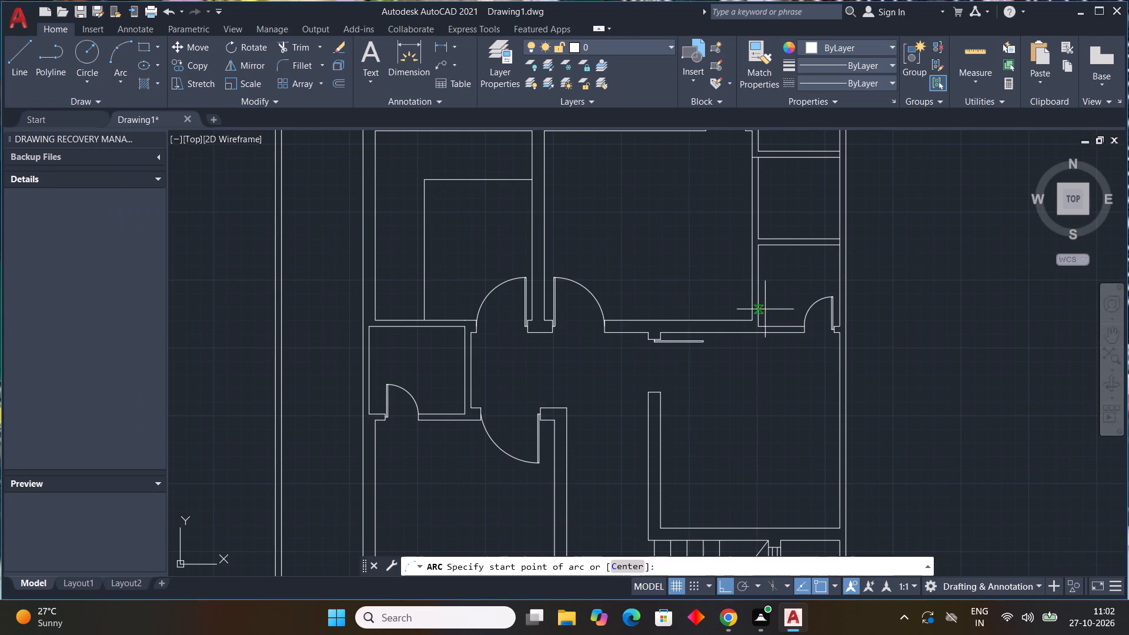
{"action": "scroll", "coordinate": [733, 345], "scroll_direction": "up", "scroll_amount": 3}
{"action": "left_click", "coordinate": [636, 316]}
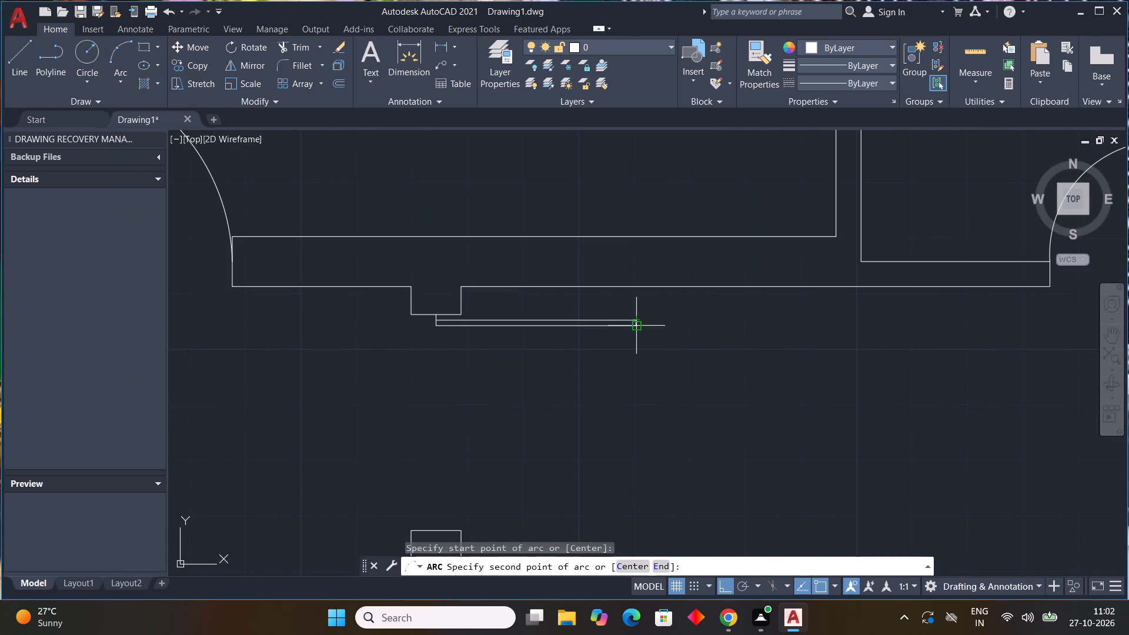
{"action": "left_click", "coordinate": [635, 327]}
{"action": "scroll", "coordinate": [567, 405], "scroll_direction": "down", "scroll_amount": 1}
{"action": "middle_click_drag", "start_coordinate": [567, 405], "coordinate": [646, 330]}
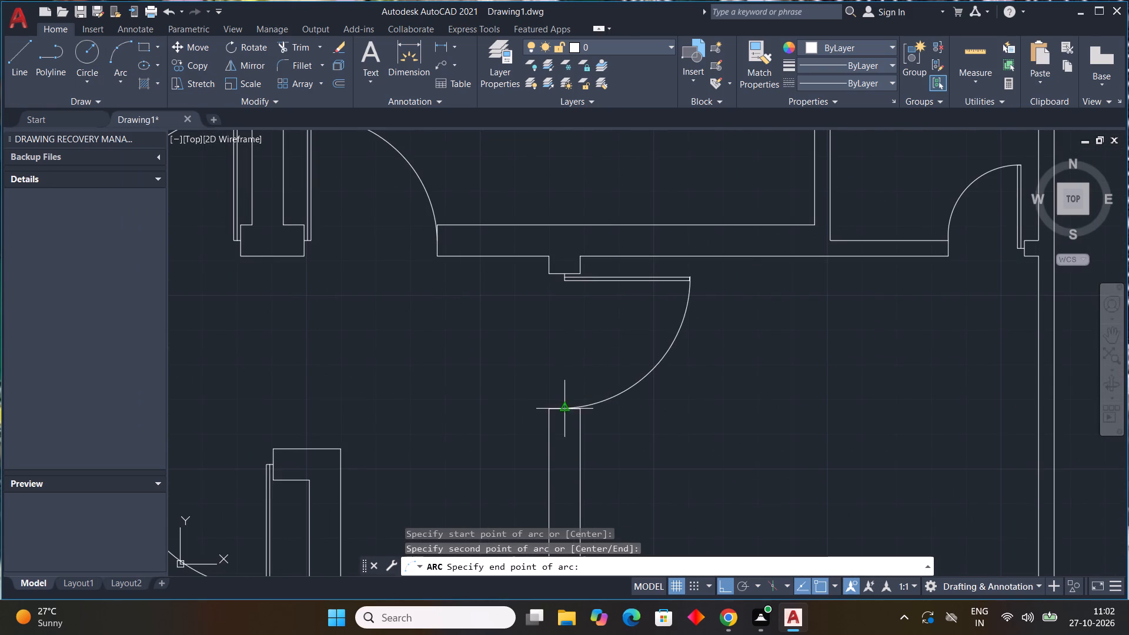
{"action": "left_click", "coordinate": [563, 412]}
{"action": "scroll", "coordinate": [721, 389], "scroll_direction": "down", "scroll_amount": 4}
{"action": "middle_click_drag", "start_coordinate": [734, 397], "coordinate": [782, 341]}
{"action": "middle_click", "coordinate": [783, 339]}
{"action": "middle_click_drag", "start_coordinate": [723, 432], "coordinate": [737, 373]}
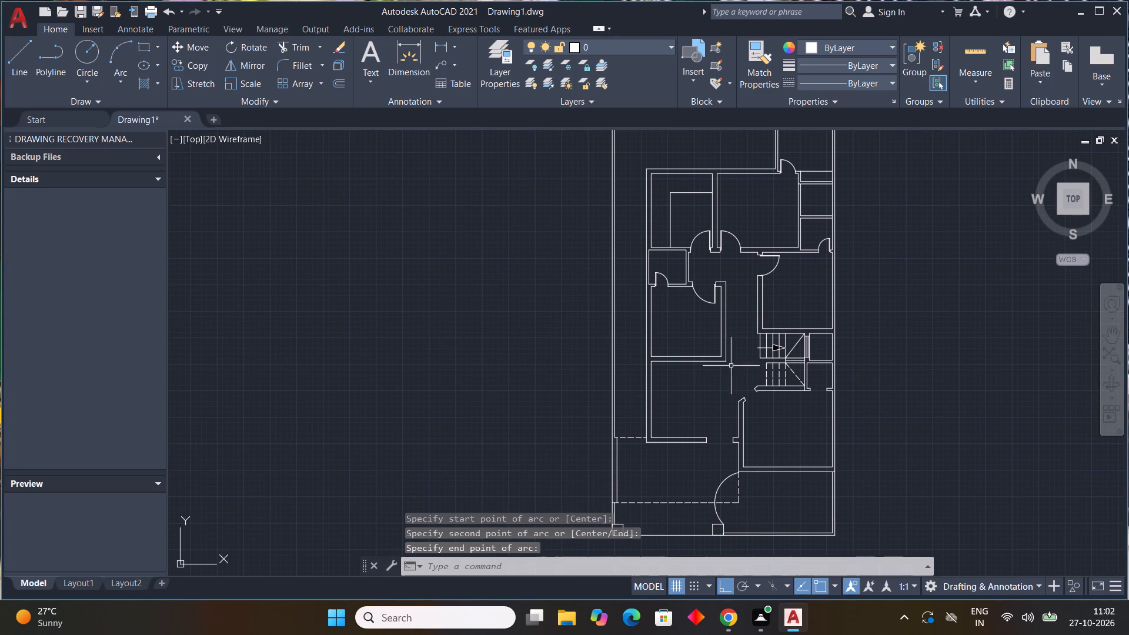
{"action": "key", "text": "Escape"}
{"action": "key", "text": "Escape"}
{"action": "key", "text": "Escape"}
{"action": "key", "text": "Escape"}
{"action": "key", "text": "Escape"}
{"action": "key", "text": "Escape"}
{"action": "key", "text": "Escape"}
{"action": "key", "text": "Escape"}
{"action": "key", "text": "Escape"}
{"action": "key", "text": "Escape"}
{"action": "key", "text": "Escape"}
{"action": "key", "text": "Escape"}
{"action": "key", "text": "Escape"}
{"action": "key", "text": "Escape"}
Draw a 1" horizontal line into the bottom doorway of the small room beside the dashed stairs from its right jamb's midpoint.
{"action": "scroll", "coordinate": [714, 453], "scroll_direction": "up", "scroll_amount": 2}
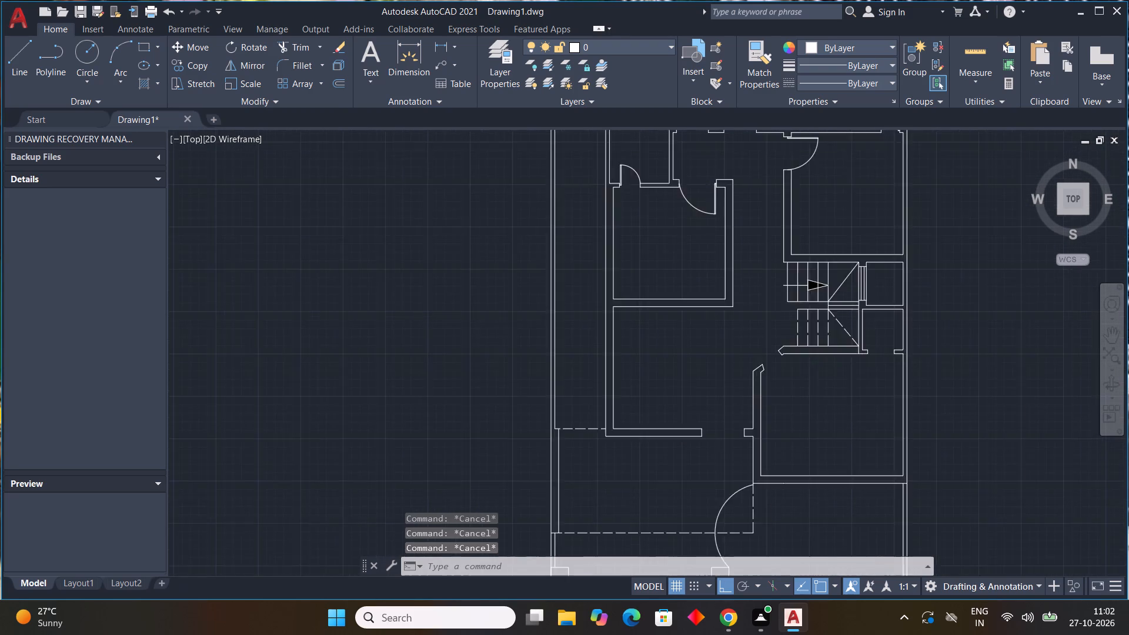
{"action": "middle_click_drag", "start_coordinate": [710, 451], "coordinate": [610, 488]}
{"action": "middle_click_drag", "start_coordinate": [750, 380], "coordinate": [633, 442]}
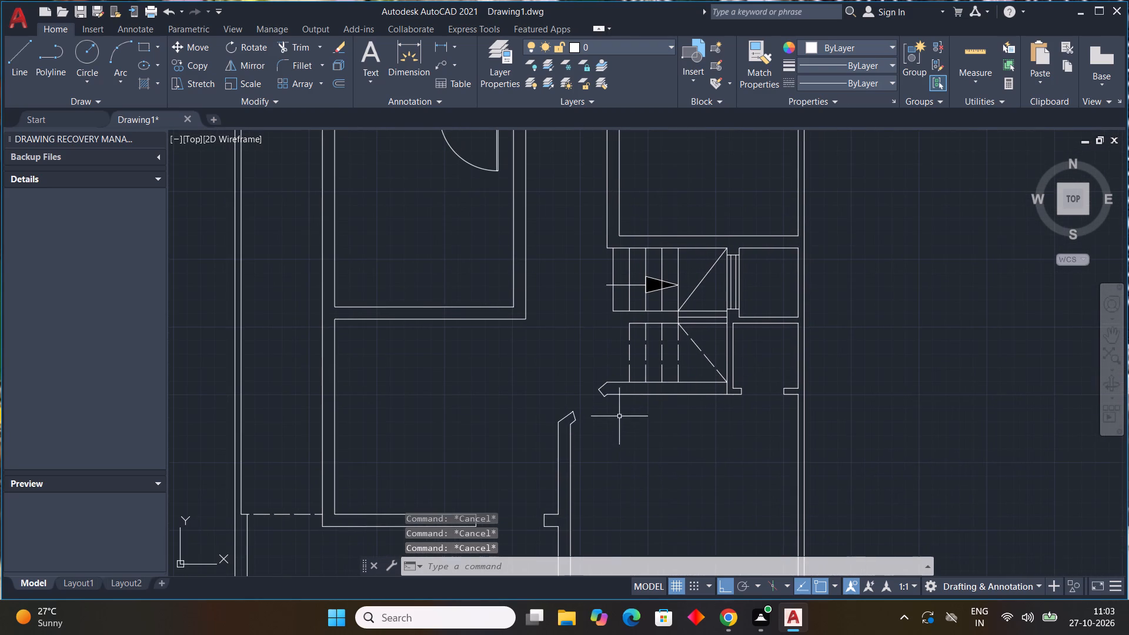
{"action": "type", "text": "l"}
{"action": "key", "text": "space"}
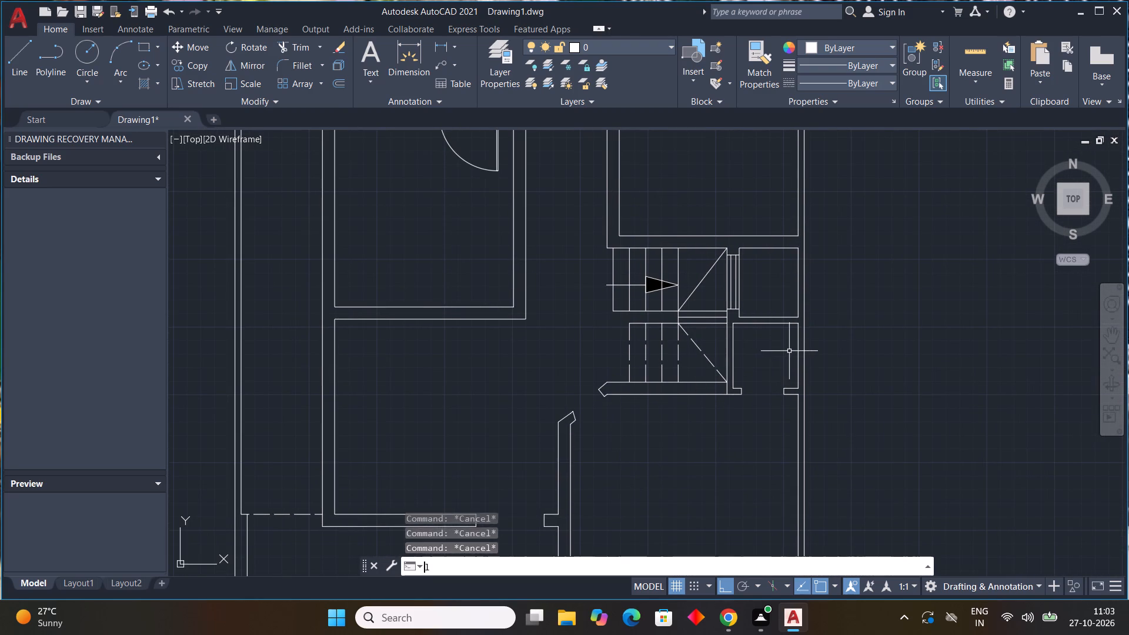
{"action": "scroll", "coordinate": [785, 362], "scroll_direction": "up", "scroll_amount": 2}
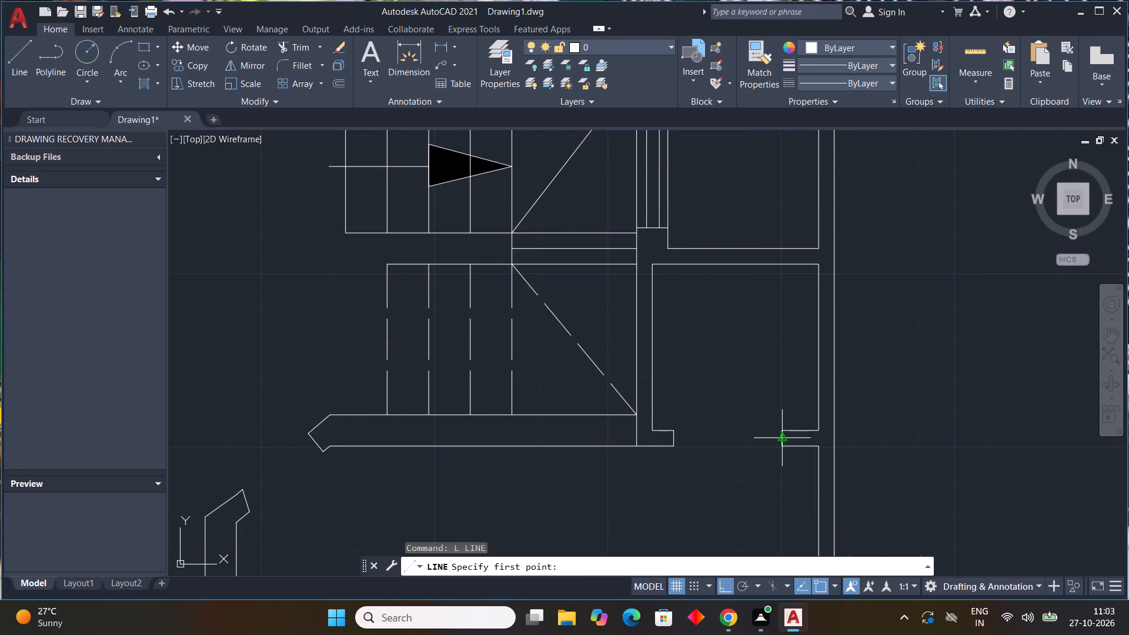
{"action": "left_click", "coordinate": [785, 442]}
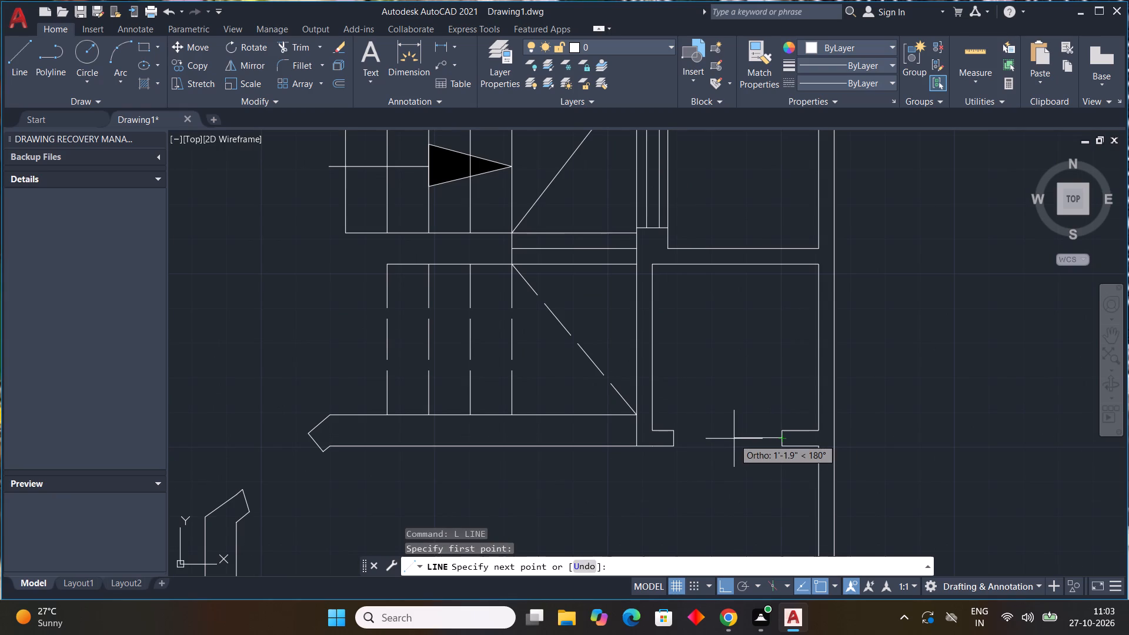
{"action": "type", "text": "1\""}
{"action": "key", "text": "Return"}
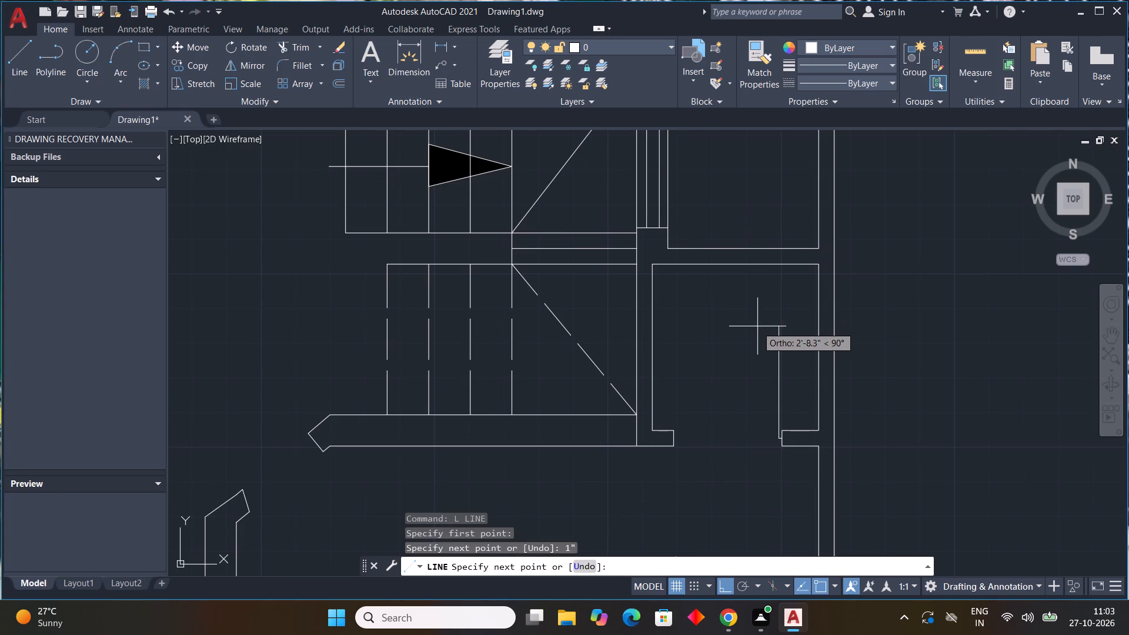
Continue the line as a door leaf 2' tall and 1" wide, closing it back to the jamb stub.
{"action": "type", "text": "2'"}
{"action": "key", "text": "Return"}
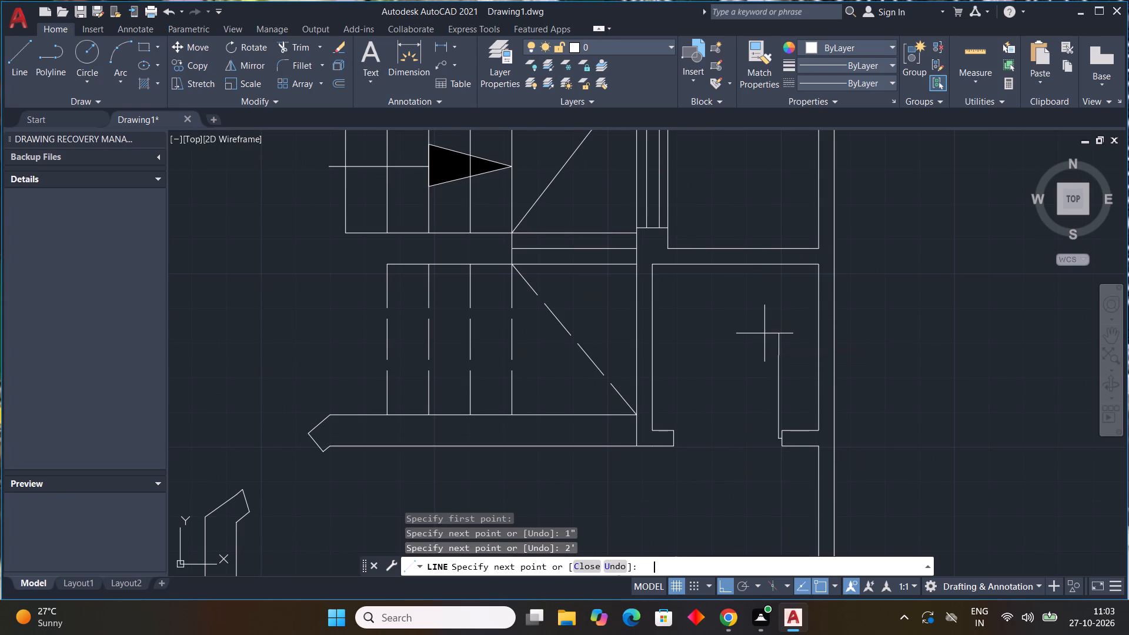
{"action": "type", "text": "1\""}
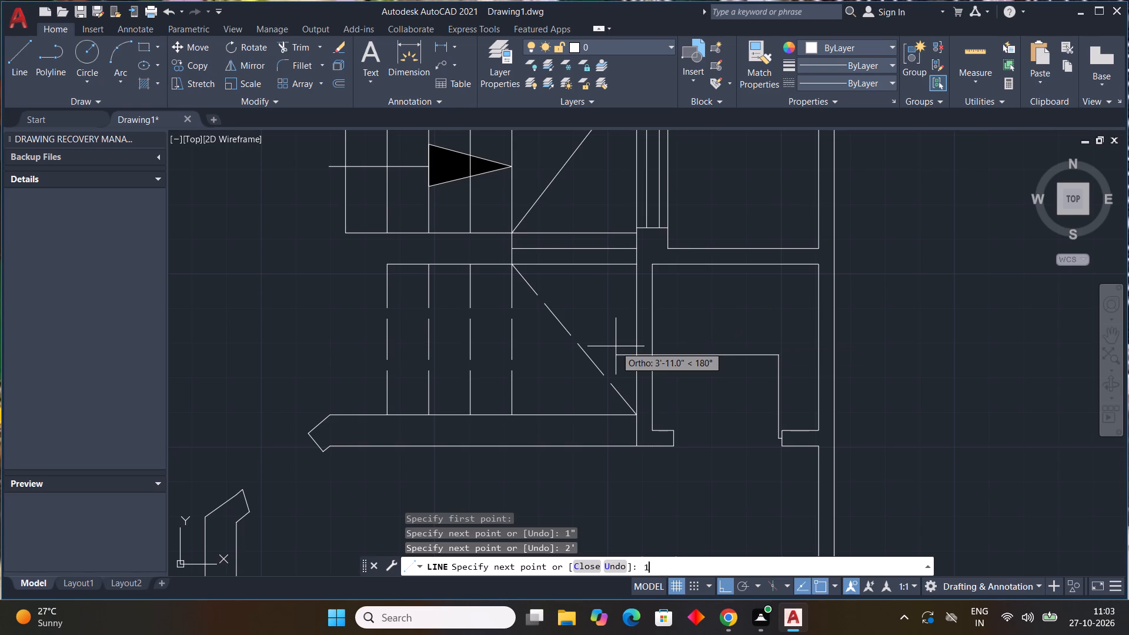
{"action": "key", "text": "Return"}
{"action": "scroll", "coordinate": [751, 395], "scroll_direction": "up", "scroll_amount": 2}
{"action": "scroll", "coordinate": [779, 464], "scroll_direction": "up", "scroll_amount": 1}
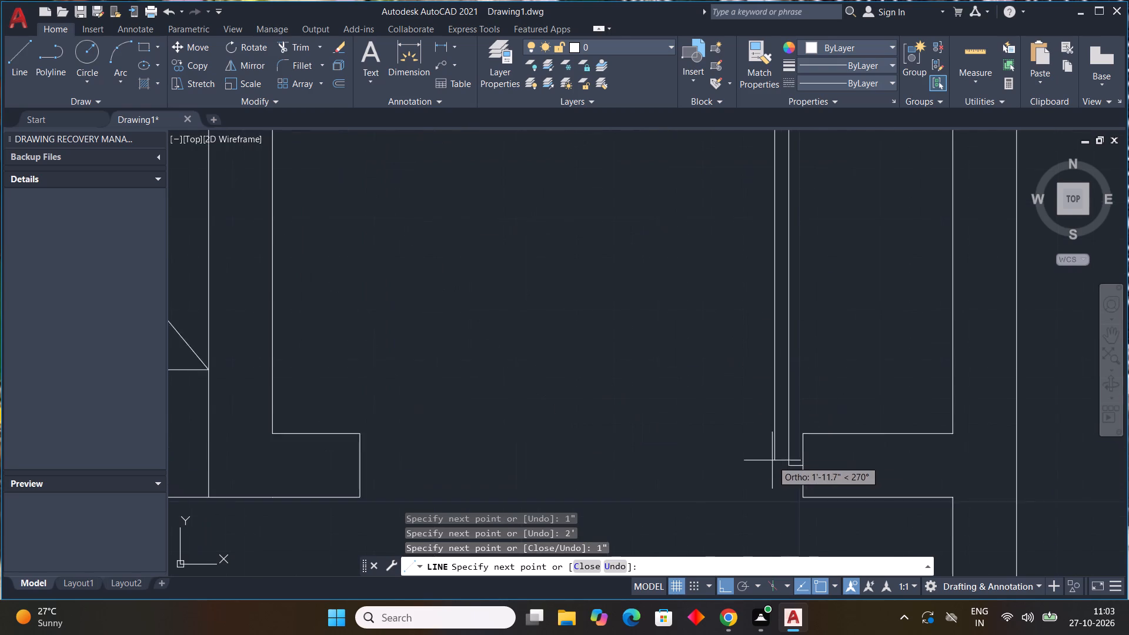
{"action": "scroll", "coordinate": [770, 459], "scroll_direction": "up", "scroll_amount": 1}
{"action": "middle_click_drag", "start_coordinate": [776, 467], "coordinate": [673, 393]}
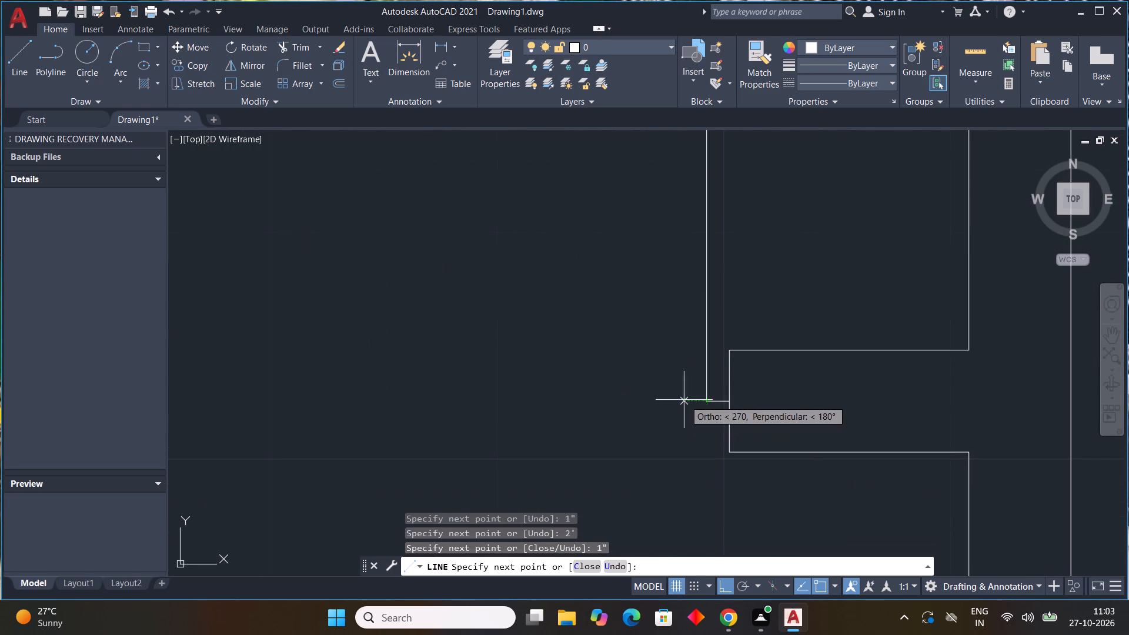
{"action": "left_click", "coordinate": [683, 400]}
{"action": "left_click", "coordinate": [709, 401]}
{"action": "key", "text": "Escape"}
Draw a three-point swing arc from the 2' leaf's upper-right corner, through its upper-left corner, to the opposite jamb.
{"action": "scroll", "coordinate": [810, 380], "scroll_direction": "down", "scroll_amount": 3}
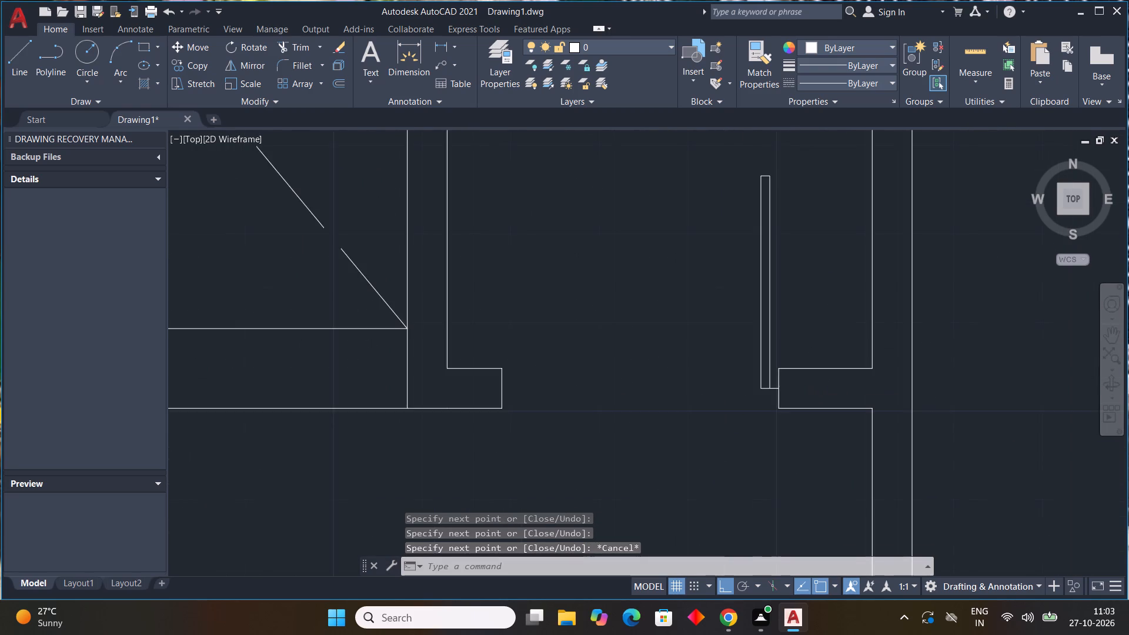
{"action": "scroll", "coordinate": [811, 380], "scroll_direction": "down", "scroll_amount": 2}
{"action": "left_click", "coordinate": [112, 74]}
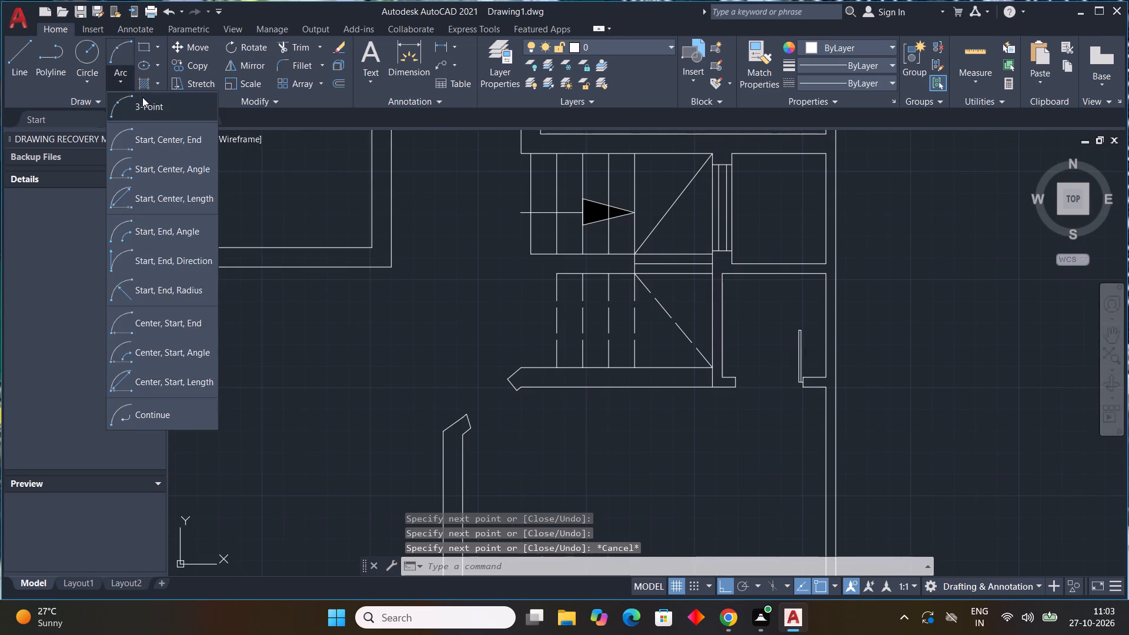
{"action": "left_click", "coordinate": [142, 99]}
{"action": "scroll", "coordinate": [800, 320], "scroll_direction": "up", "scroll_amount": 2}
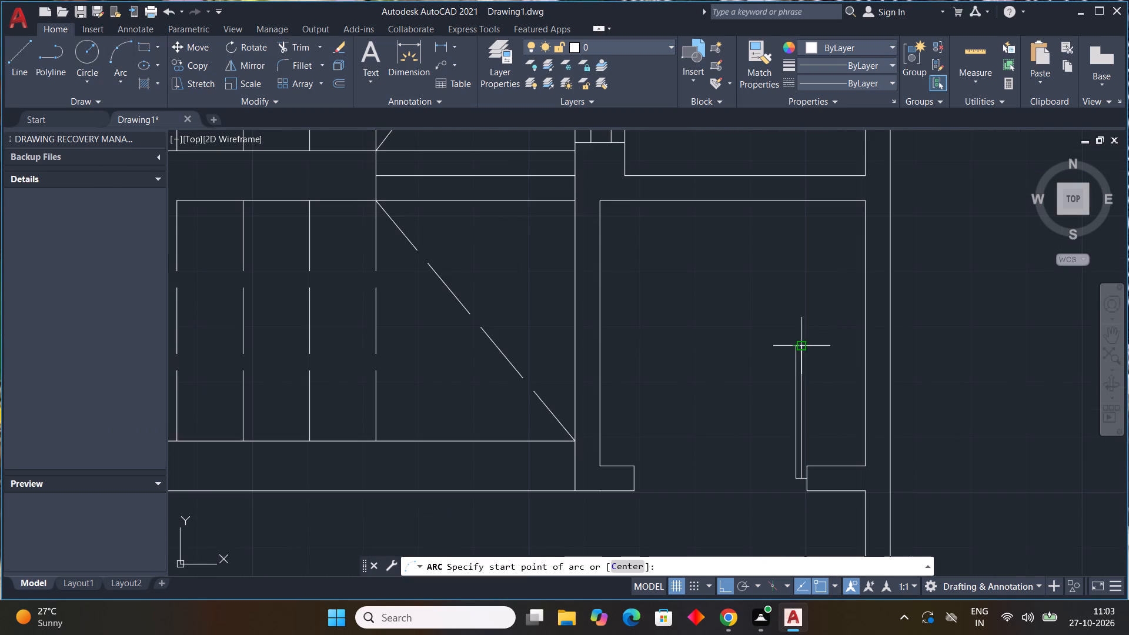
{"action": "scroll", "coordinate": [804, 347], "scroll_direction": "up", "scroll_amount": 4}
{"action": "left_click", "coordinate": [787, 337]}
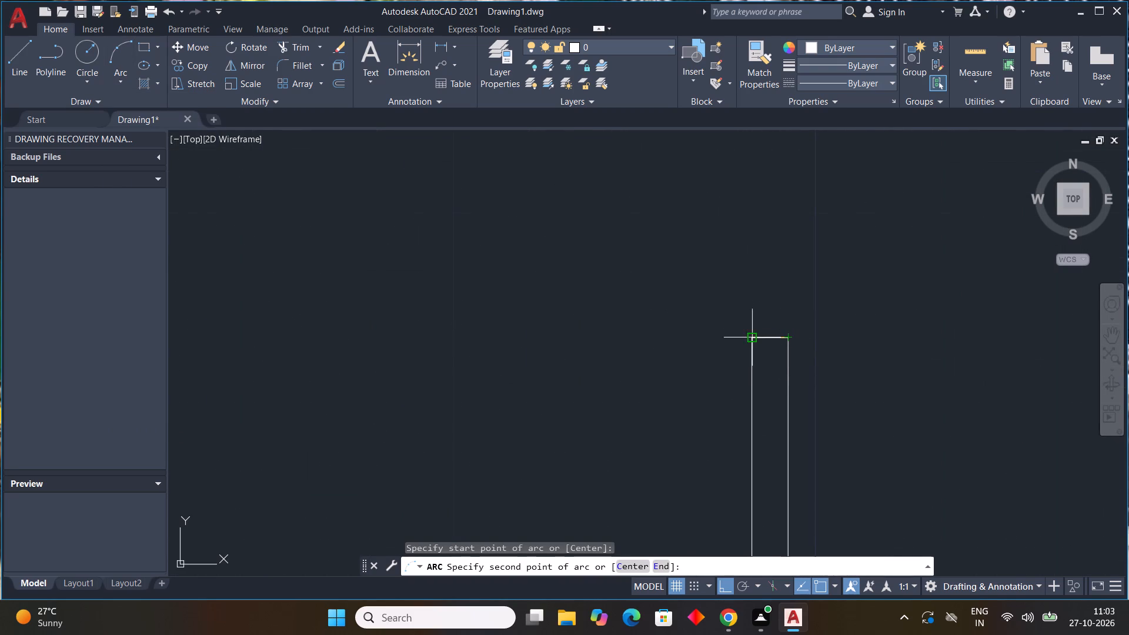
{"action": "left_click_drag", "start_coordinate": [750, 333], "coordinate": [739, 333]}
{"action": "scroll", "coordinate": [589, 349], "scroll_direction": "down", "scroll_amount": 1}
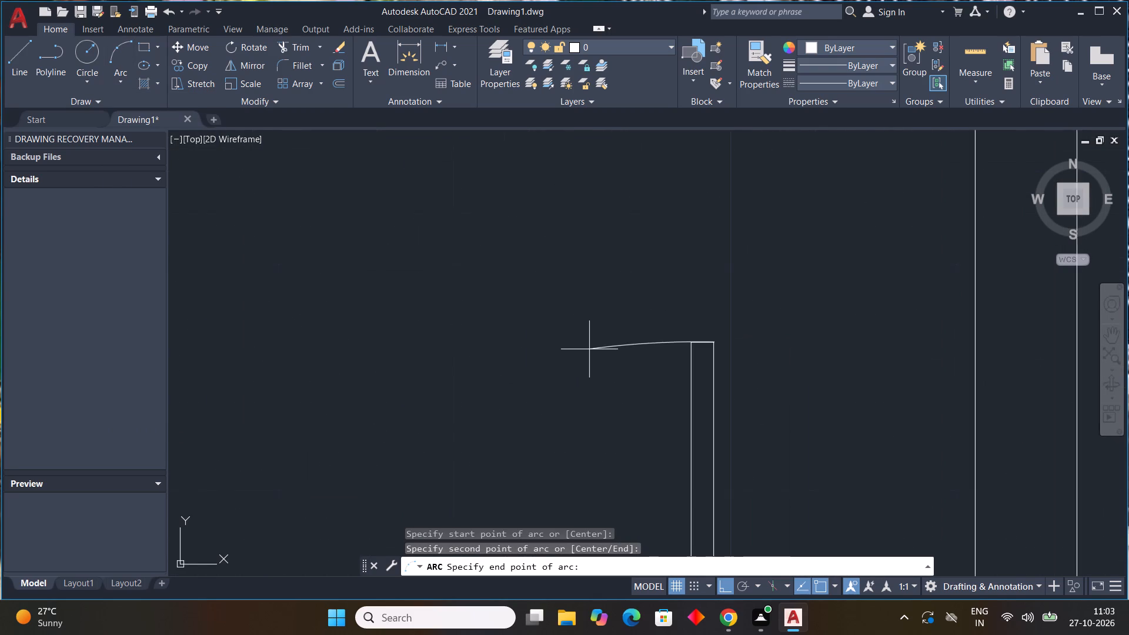
{"action": "scroll", "coordinate": [589, 349], "scroll_direction": "down", "scroll_amount": 3}
{"action": "middle_click_drag", "start_coordinate": [589, 349], "coordinate": [766, 280]}
{"action": "left_click_drag", "start_coordinate": [627, 412], "coordinate": [634, 410]}
{"action": "scroll", "coordinate": [691, 390], "scroll_direction": "down", "scroll_amount": 4}
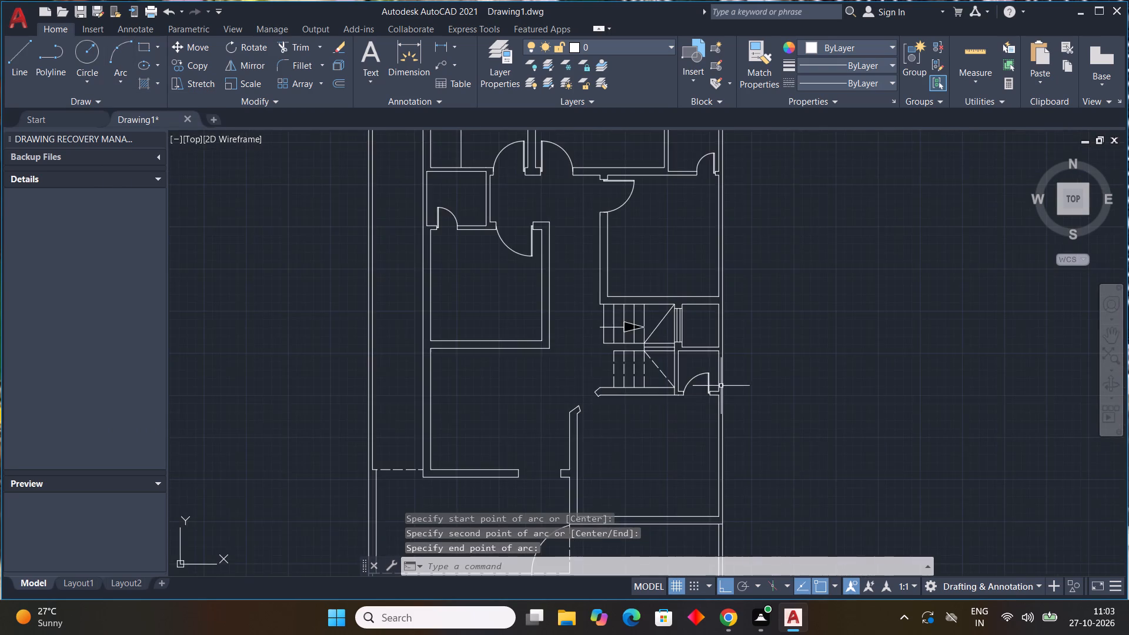
{"action": "middle_click_drag", "start_coordinate": [722, 388], "coordinate": [853, 373]}
{"action": "scroll", "coordinate": [721, 386], "scroll_direction": "up", "scroll_amount": 4}
{"action": "key", "text": "Escape"}
{"action": "key", "text": "Escape"}
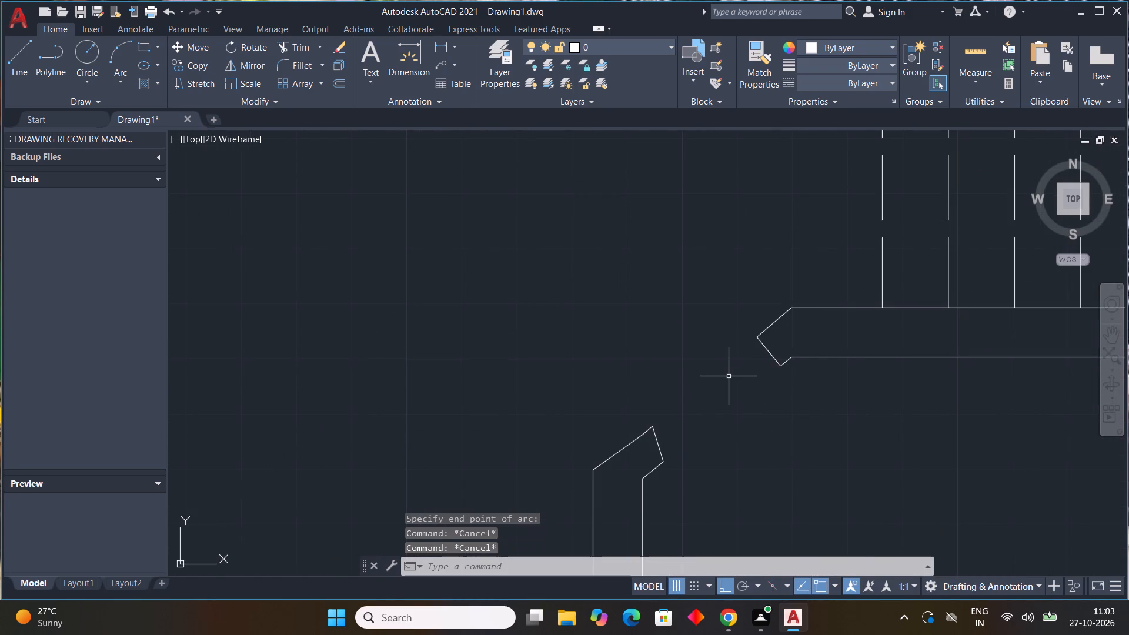
With Ortho off, draw a 1" stub into the angled doorway below the dashed stairs, from the midpoint of the upper slanted wall end.
{"action": "key", "text": "l"}
{"action": "key", "text": "space"}
{"action": "left_click", "coordinate": [770, 350]}
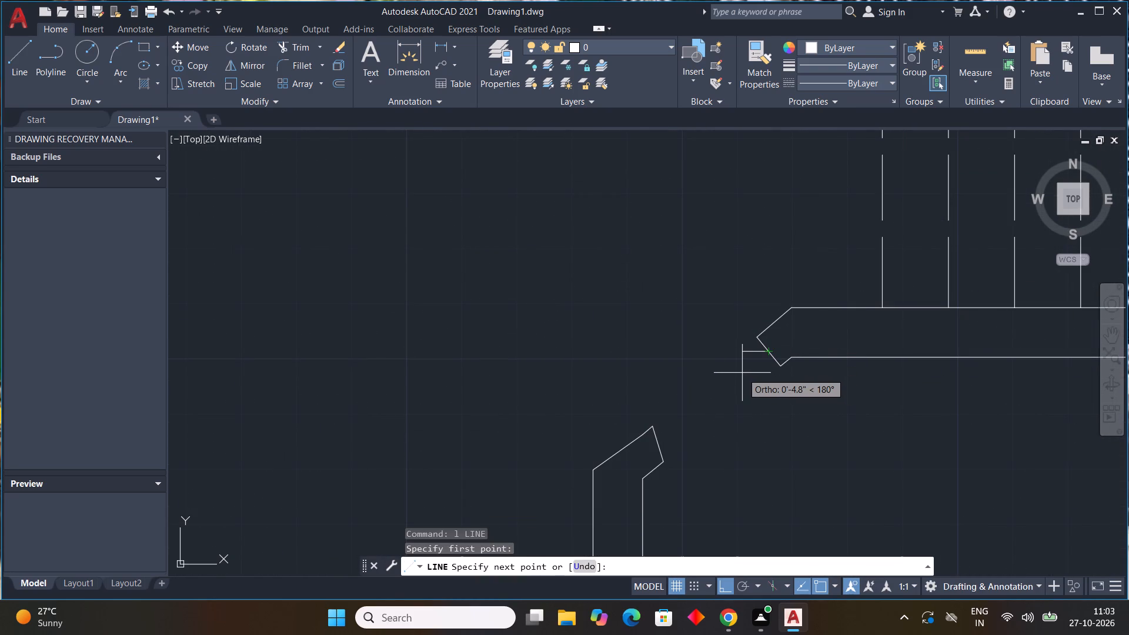
{"action": "key", "text": "F8"}
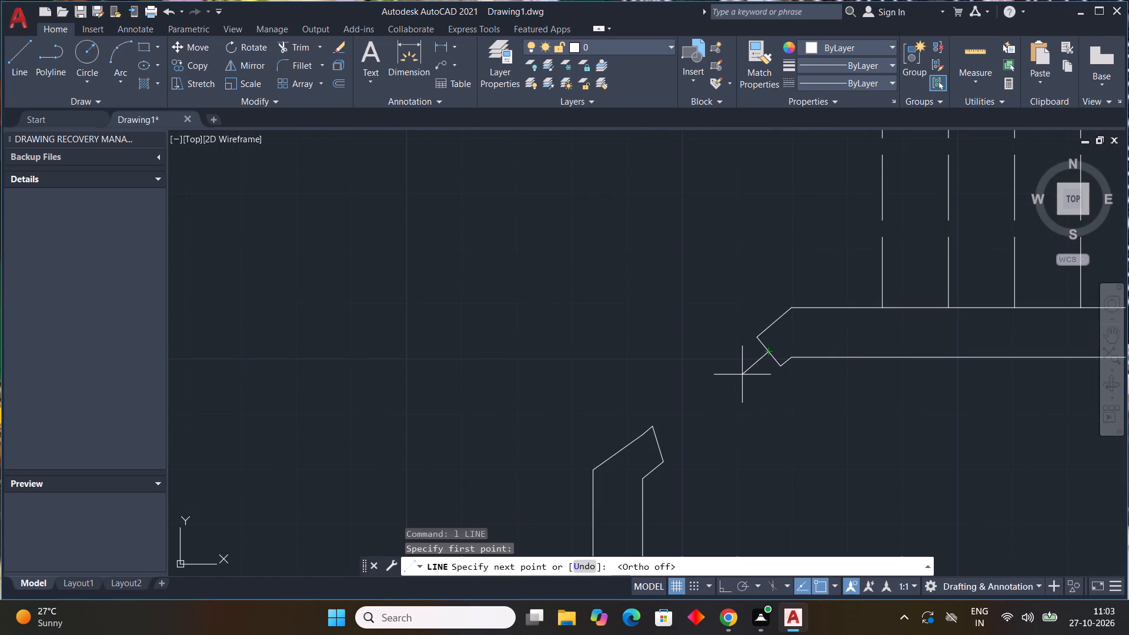
{"action": "key", "text": "1"}
{"action": "key", "text": "shift+quotedbl"}
{"action": "key", "text": "Return"}
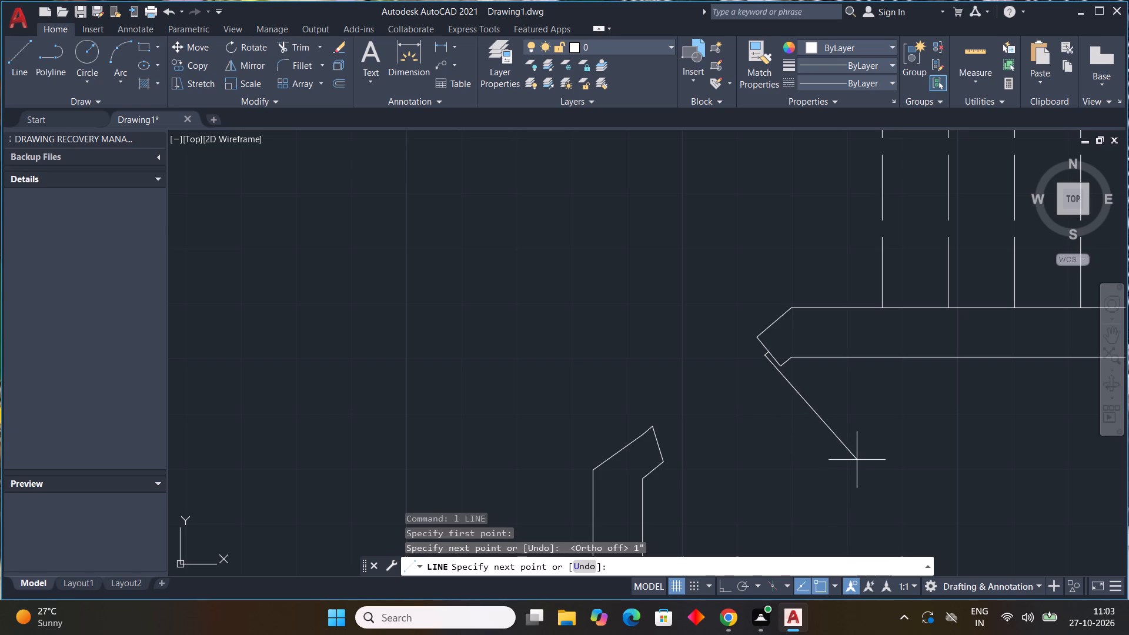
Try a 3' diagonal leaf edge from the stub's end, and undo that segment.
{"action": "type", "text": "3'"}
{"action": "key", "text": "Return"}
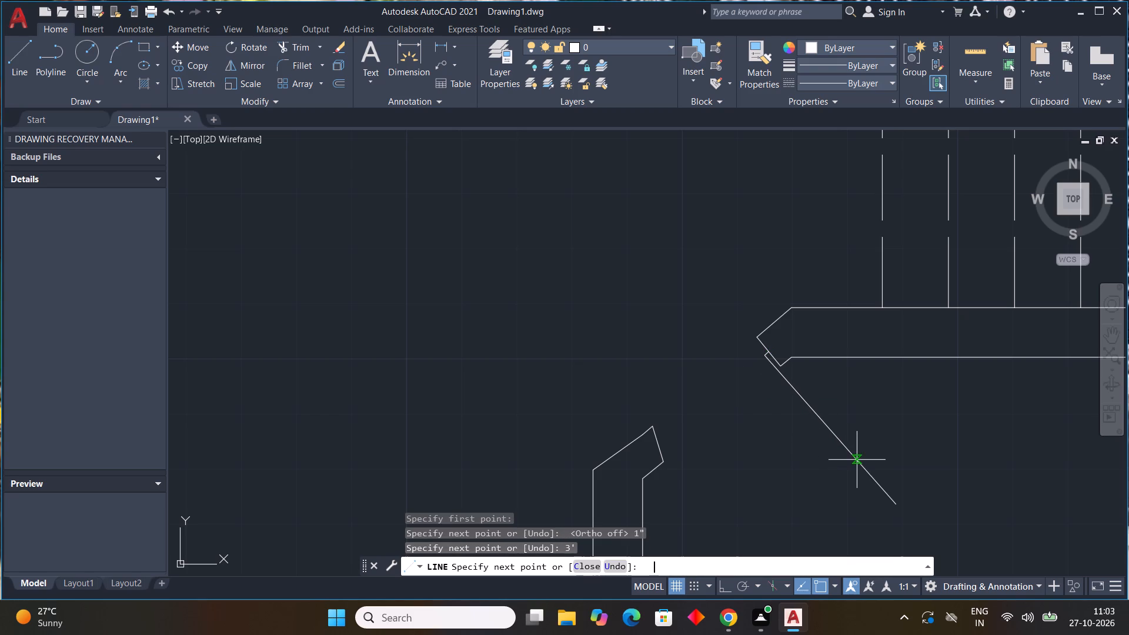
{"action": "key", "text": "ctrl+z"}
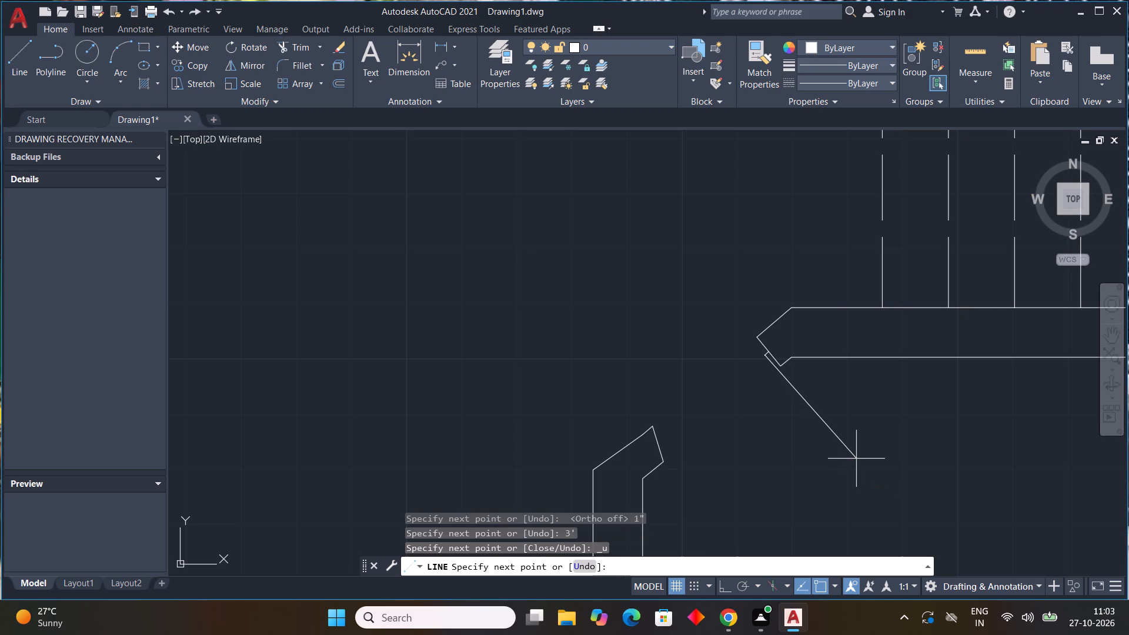
Continue the line as a diagonal door leaf 2.5' long and 1" wide, running down to the right, and close it back to the stub.
{"action": "key", "text": "2"}
{"action": "key", "text": "period"}
{"action": "key", "text": "5"}
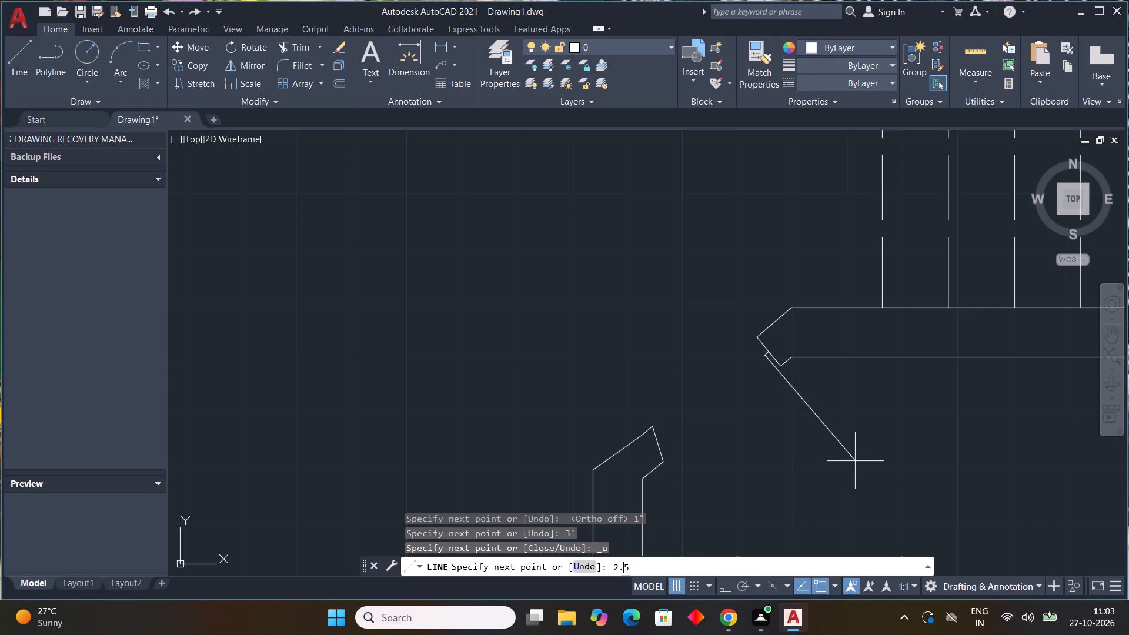
{"action": "key", "text": "apostrophe"}
{"action": "key", "text": "Return"}
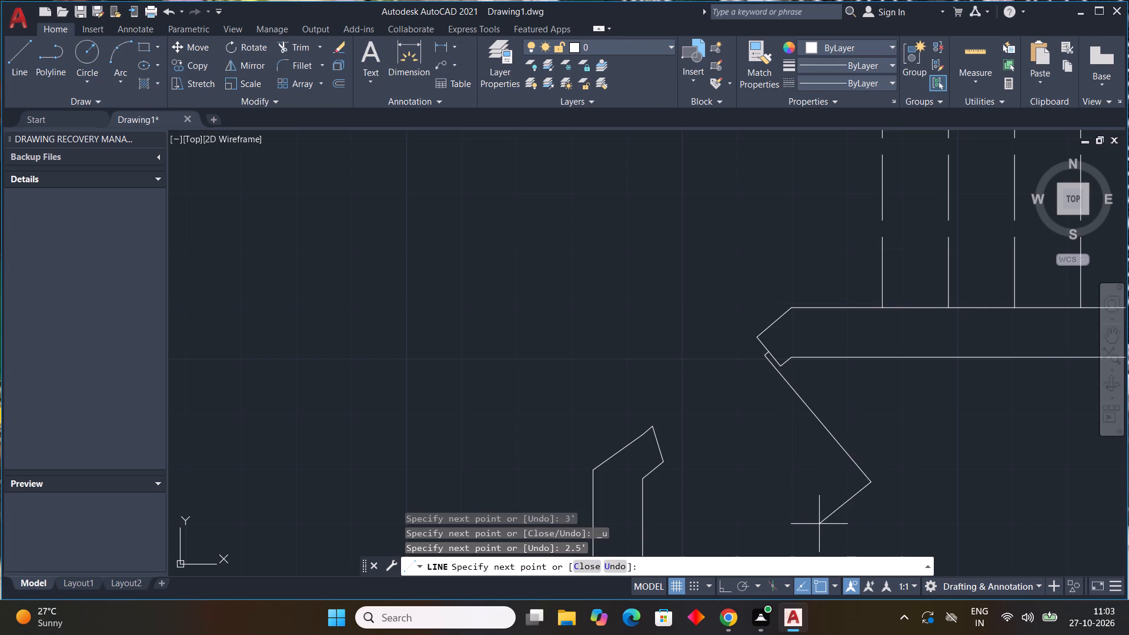
{"action": "key", "text": "1"}
{"action": "key", "text": "shift+quotedbl"}
{"action": "key", "text": "Return"}
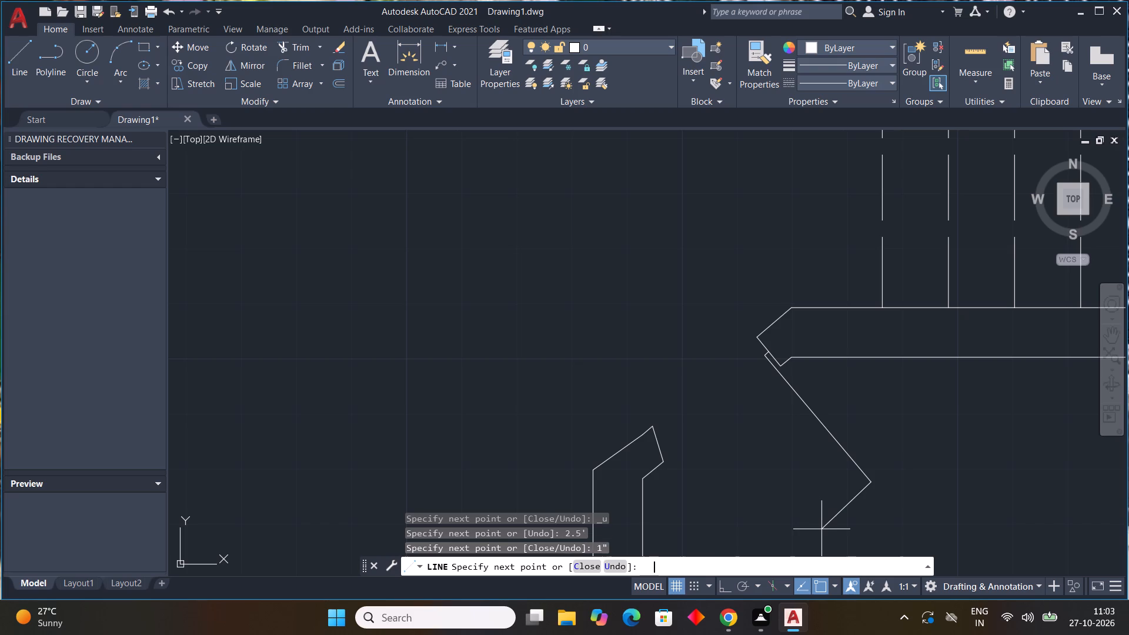
{"action": "scroll", "coordinate": [751, 366], "scroll_direction": "up", "scroll_amount": 3}
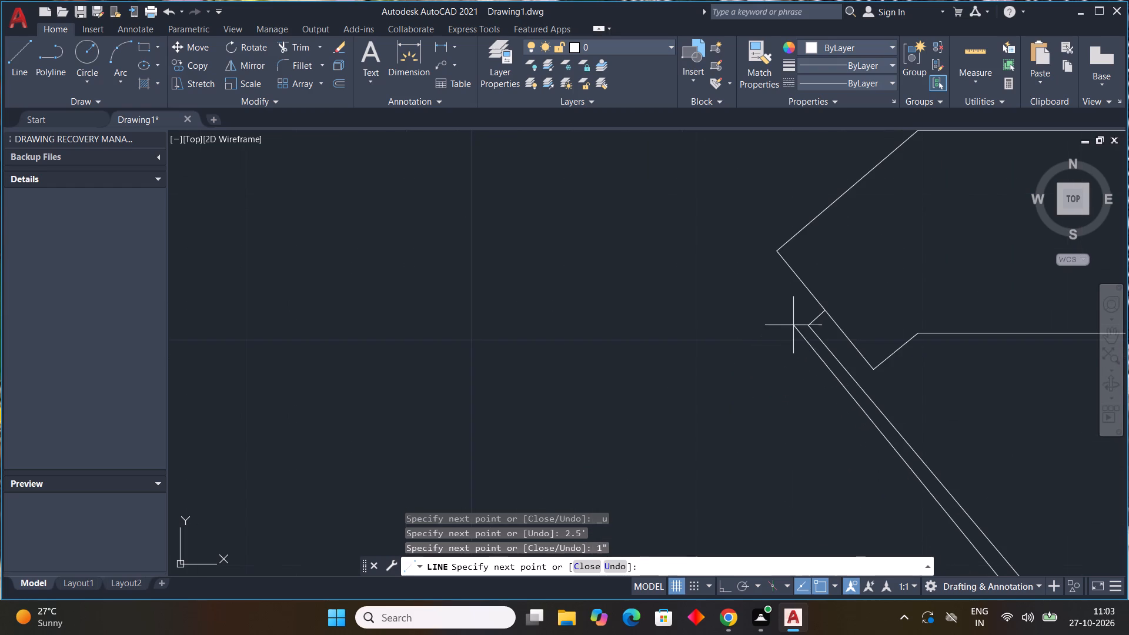
{"action": "left_click", "coordinate": [790, 343]}
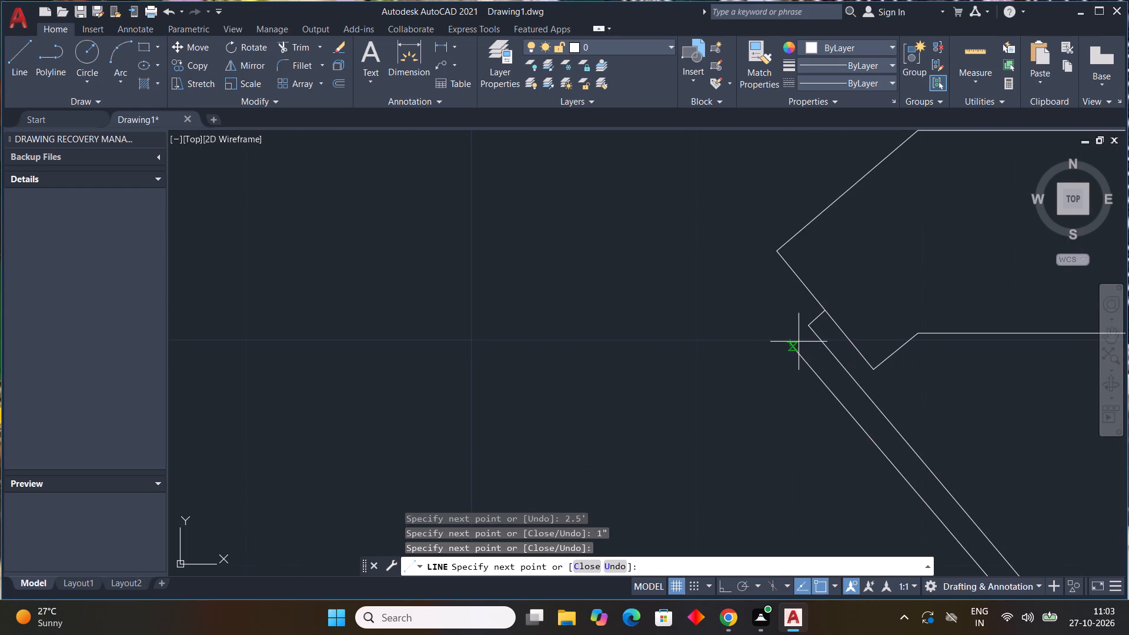
{"action": "left_click", "coordinate": [806, 325]}
{"action": "key", "text": "Escape"}
{"action": "scroll", "coordinate": [801, 326], "scroll_direction": "down", "scroll_amount": 4}
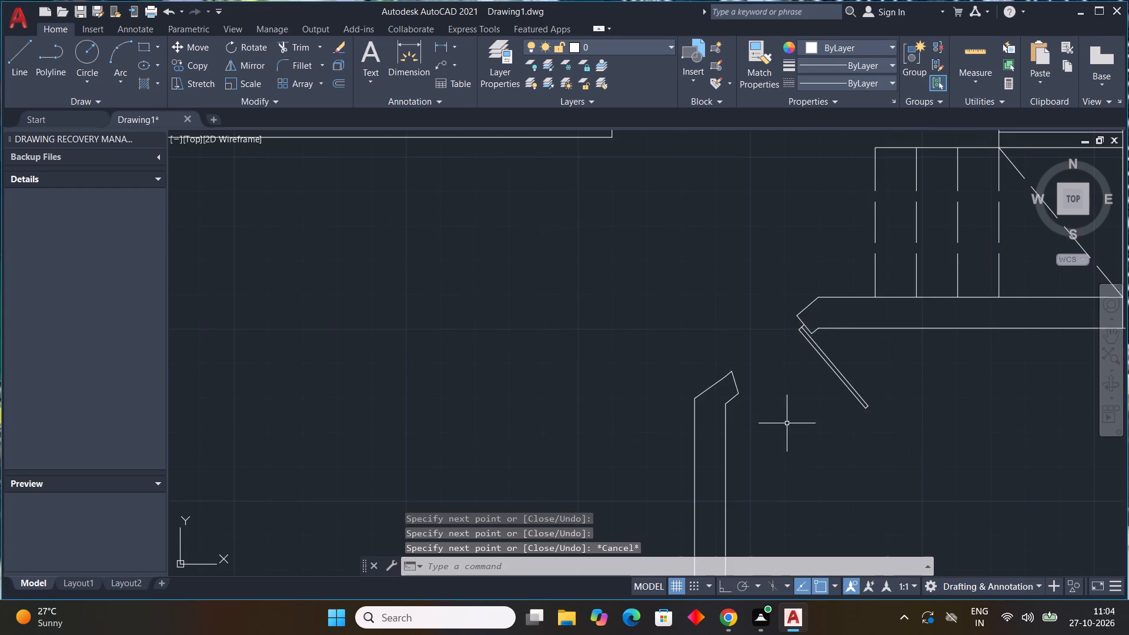
Draw a three-point swing arc from the 2.5' leaf tip's upper-right corner, through its lower corner, to the midpoint of the opposite slanted wall end.
{"action": "middle_click_drag", "start_coordinate": [789, 423], "coordinate": [748, 359]}
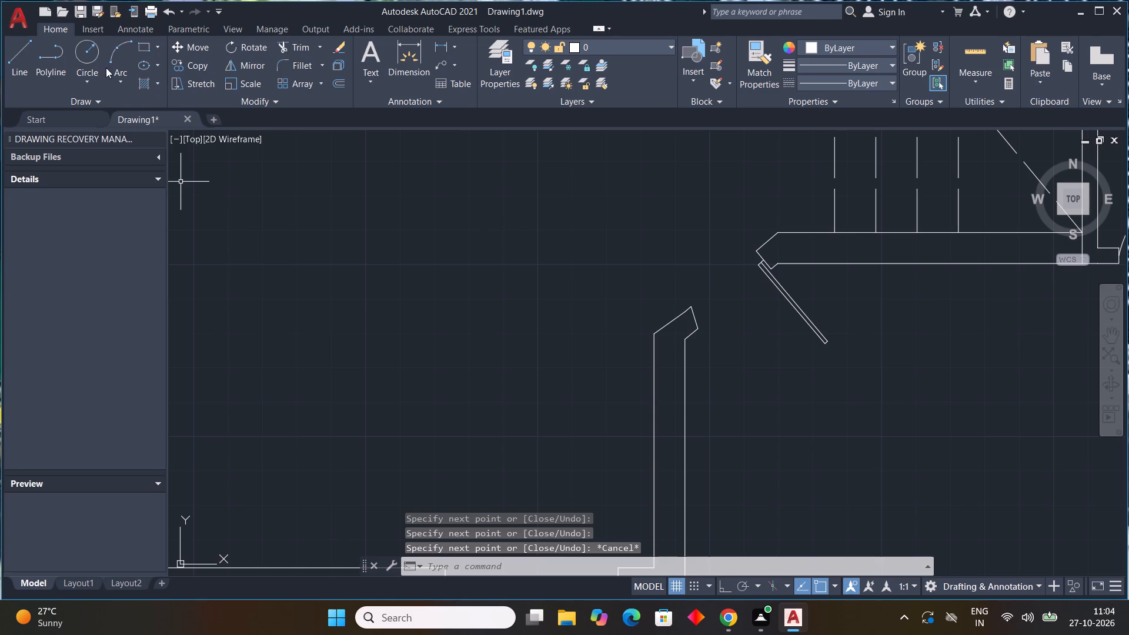
{"action": "left_click", "coordinate": [116, 73]}
{"action": "left_click", "coordinate": [149, 109]}
{"action": "scroll", "coordinate": [856, 323], "scroll_direction": "up", "scroll_amount": 3}
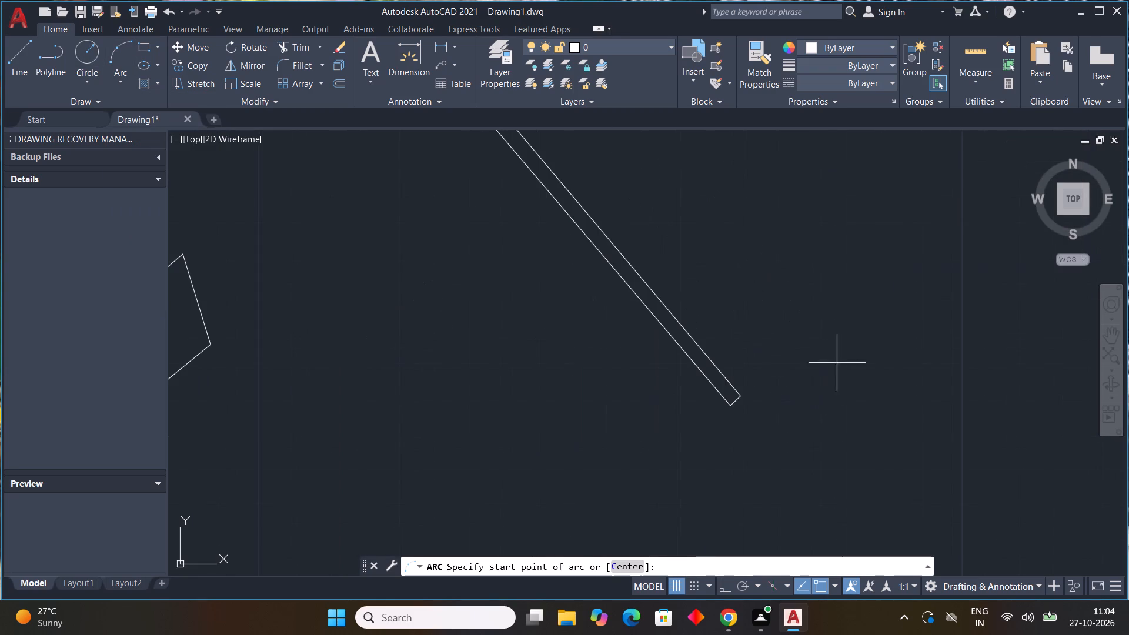
{"action": "left_click", "coordinate": [743, 395]}
{"action": "left_click", "coordinate": [732, 411]}
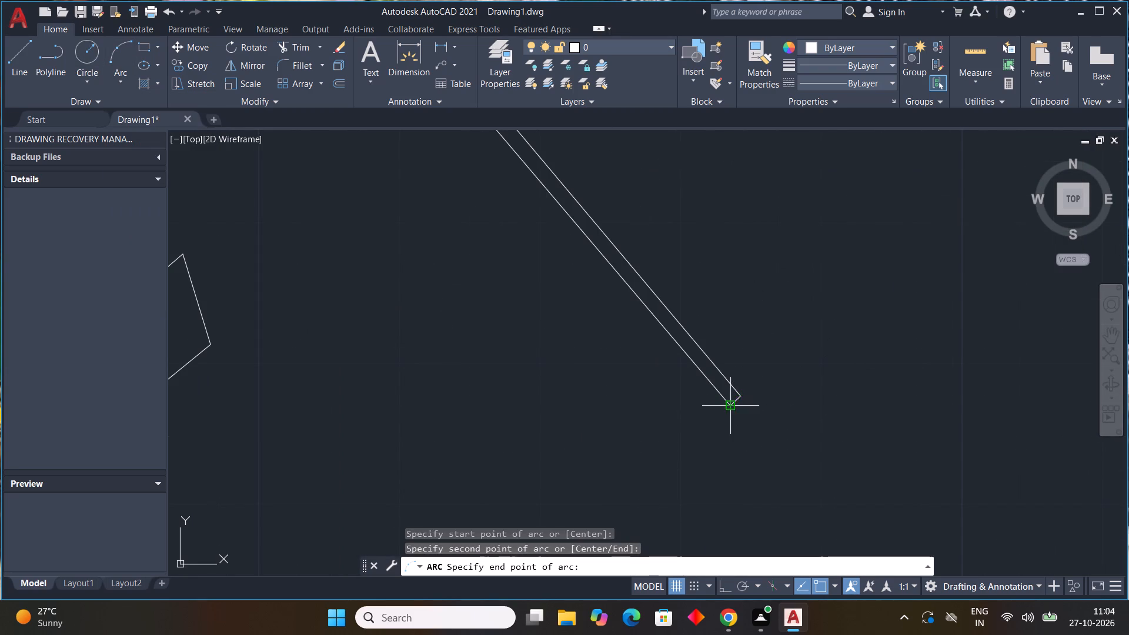
{"action": "middle_click_drag", "start_coordinate": [650, 403], "coordinate": [811, 406]}
{"action": "scroll", "coordinate": [649, 403], "scroll_direction": "down", "scroll_amount": 2}
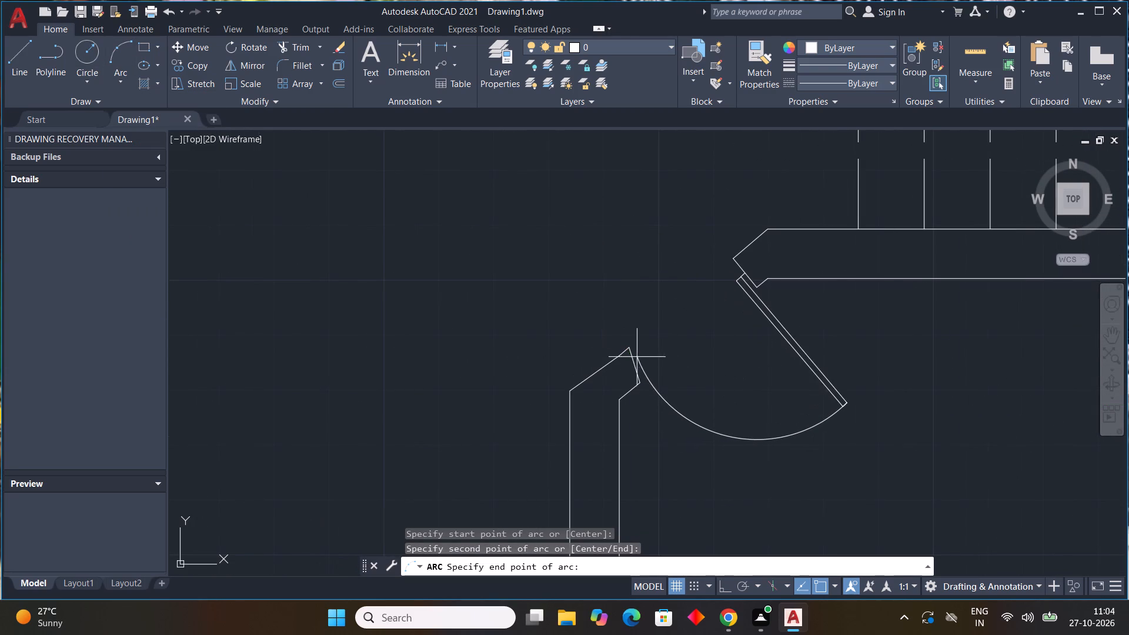
{"action": "left_click", "coordinate": [632, 363]}
{"action": "scroll", "coordinate": [731, 374], "scroll_direction": "down", "scroll_amount": 2}
{"action": "middle_click_drag", "start_coordinate": [762, 449], "coordinate": [810, 354]}
{"action": "middle_click_drag", "start_coordinate": [813, 345], "coordinate": [822, 328]}
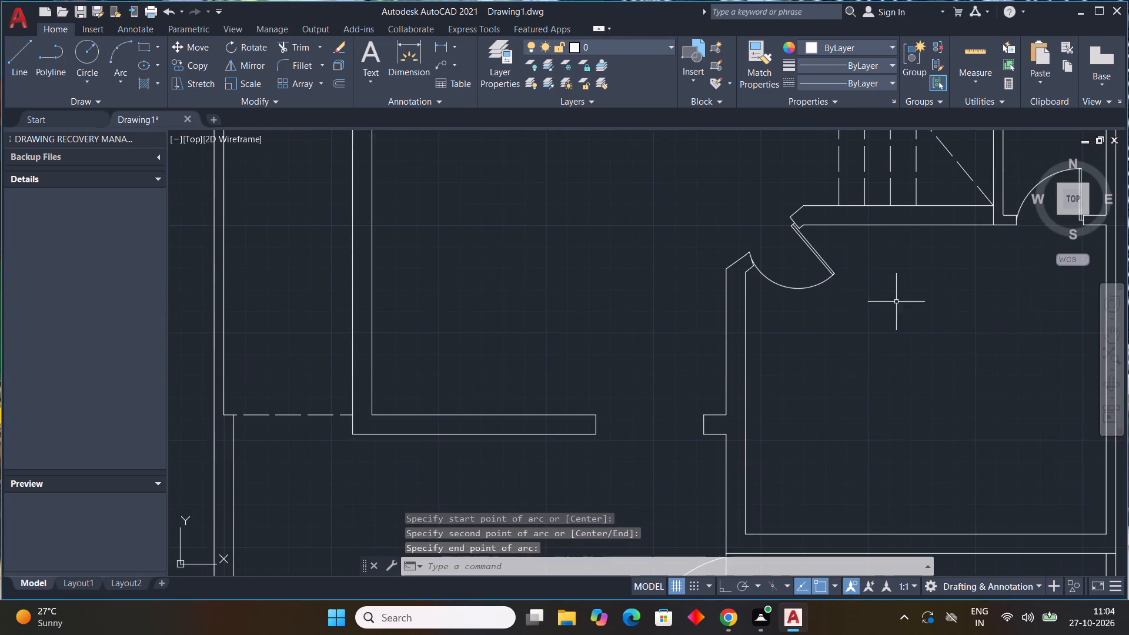
{"action": "middle_click_drag", "start_coordinate": [874, 342], "coordinate": [947, 352]}
{"action": "key", "text": "Escape"}
{"action": "key", "text": "Escape"}
{"action": "key", "text": "Escape"}
{"action": "key", "text": "Escape"}
{"action": "key", "text": "Escape"}
{"action": "key", "text": "Escape"}
{"action": "key", "text": "Escape"}
{"action": "key", "text": "Escape"}
{"action": "key", "text": "Escape"}
{"action": "key", "text": "Escape"}
{"action": "key", "text": "Escape"}
{"action": "key", "text": "Escape"}
{"action": "key", "text": "Escape"}
{"action": "key", "text": "Escape"}
{"action": "key", "text": "Escape"}
{"action": "key", "text": "Escape"}
{"action": "key", "text": "Escape"}
{"action": "key", "text": "Escape"}
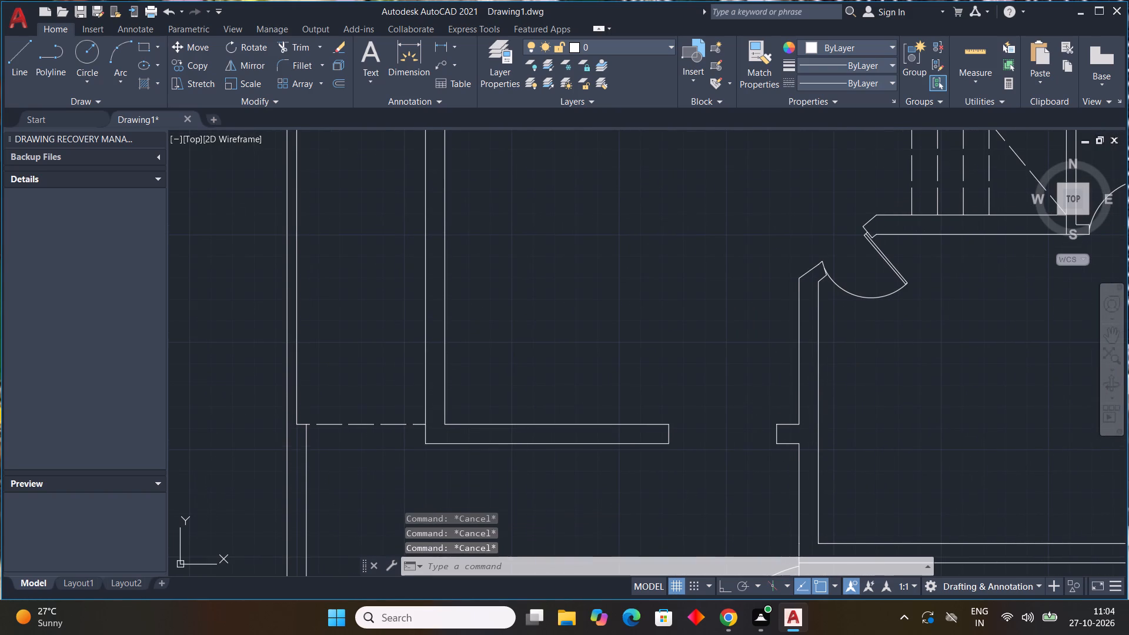
Draw a horizontal line across the doorway below and left of the angled door, joining the lower corners of its two jambs.
{"action": "middle_click_drag", "start_coordinate": [815, 410], "coordinate": [813, 422]}
{"action": "scroll", "coordinate": [816, 395], "scroll_direction": "down", "scroll_amount": 2}
{"action": "scroll", "coordinate": [774, 457], "scroll_direction": "up", "scroll_amount": 3}
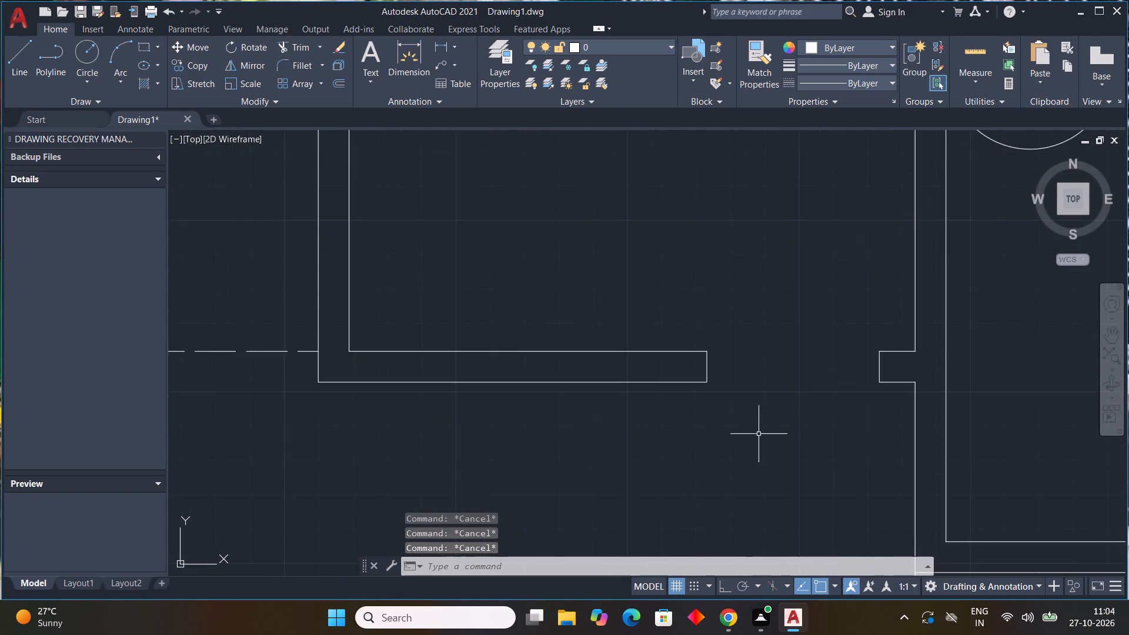
{"action": "scroll", "coordinate": [748, 428], "scroll_direction": "down", "scroll_amount": 3}
{"action": "middle_click_drag", "start_coordinate": [742, 426], "coordinate": [697, 340]}
{"action": "scroll", "coordinate": [711, 360], "scroll_direction": "up", "scroll_amount": 2}
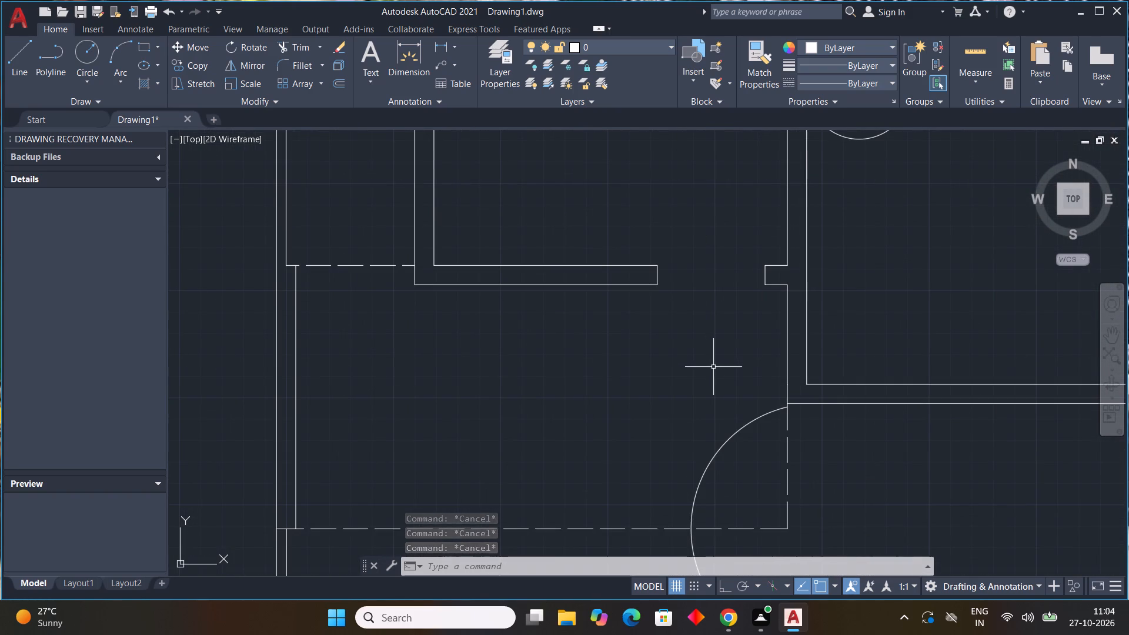
{"action": "key", "text": "l"}
{"action": "key", "text": "space"}
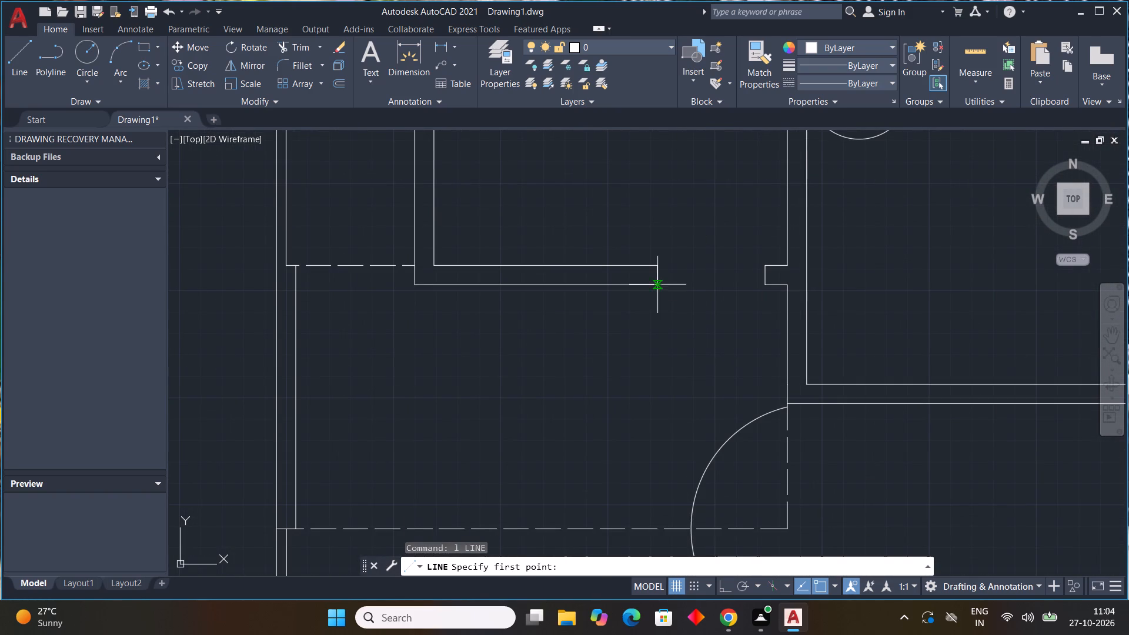
{"action": "left_click", "coordinate": [657, 284]}
{"action": "left_click", "coordinate": [767, 287]}
{"action": "key", "text": "Escape"}
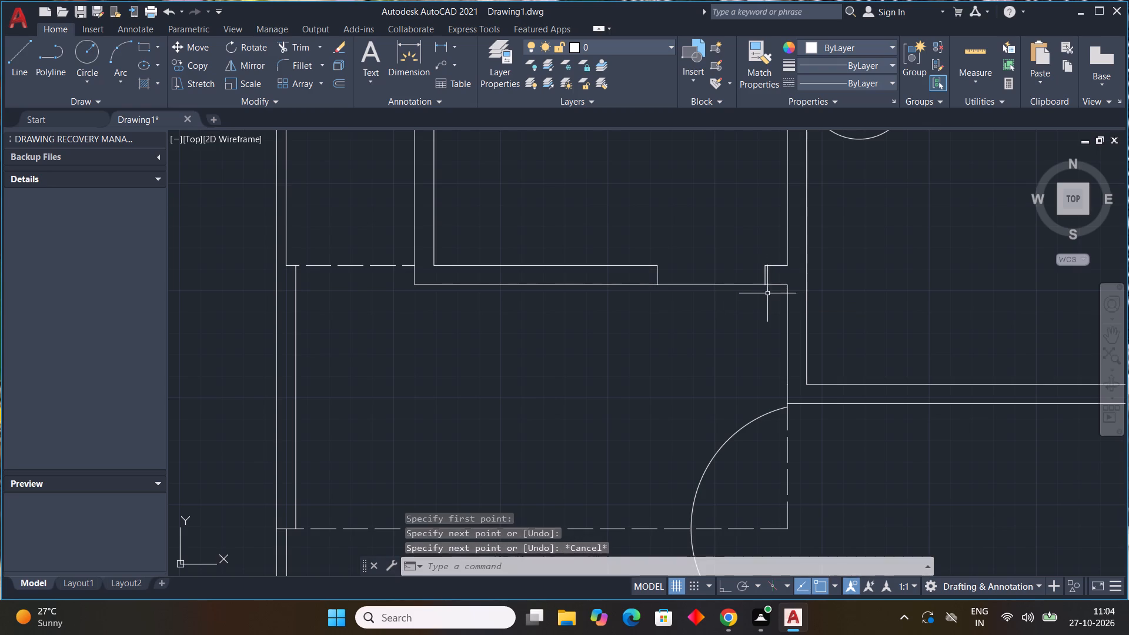
Draw a vertical line about 3'-3" long upward from the midpoint of the line across the doorway.
{"action": "key", "text": "space"}
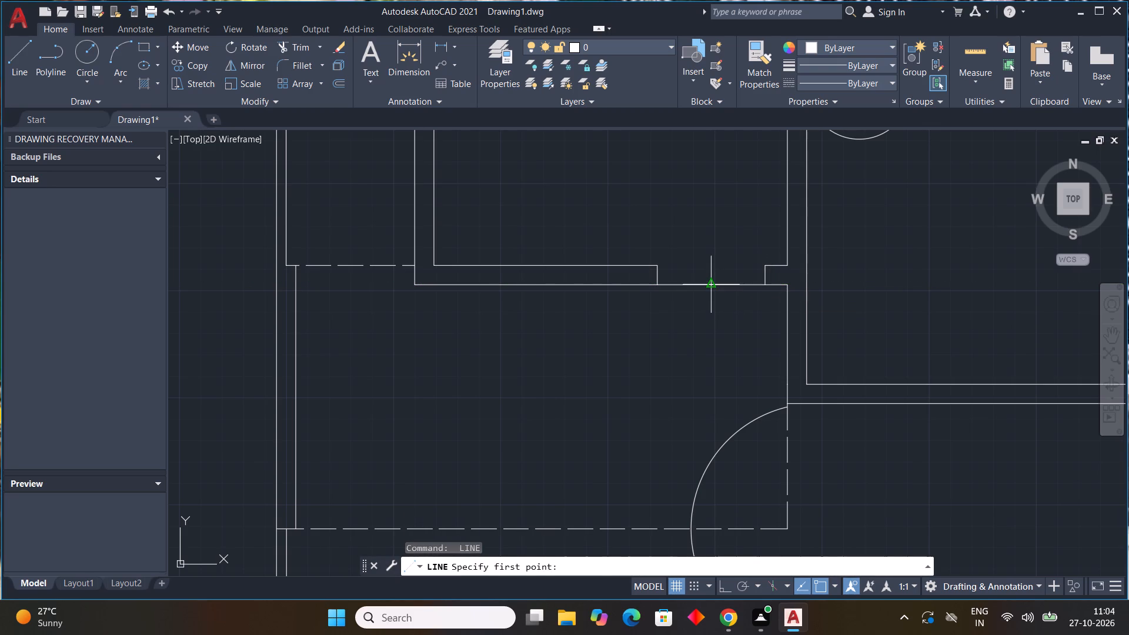
{"action": "left_click", "coordinate": [711, 283]}
{"action": "middle_click_drag", "start_coordinate": [721, 229], "coordinate": [703, 289]}
{"action": "middle_click", "coordinate": [703, 289]}
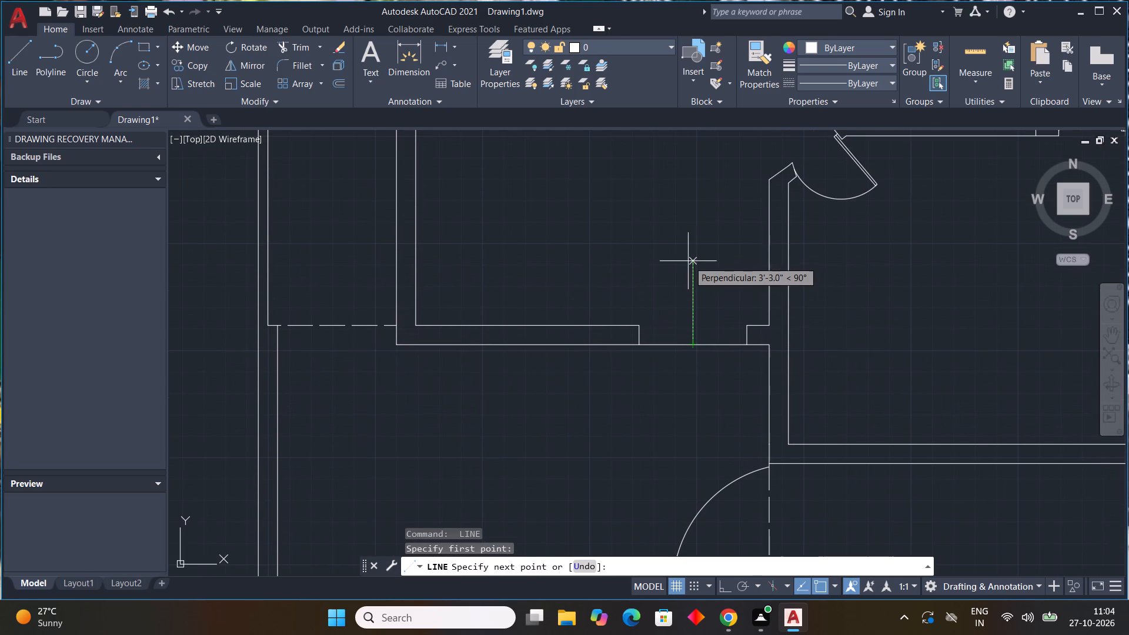
{"action": "left_click", "coordinate": [692, 262]}
{"action": "key", "text": "Escape"}
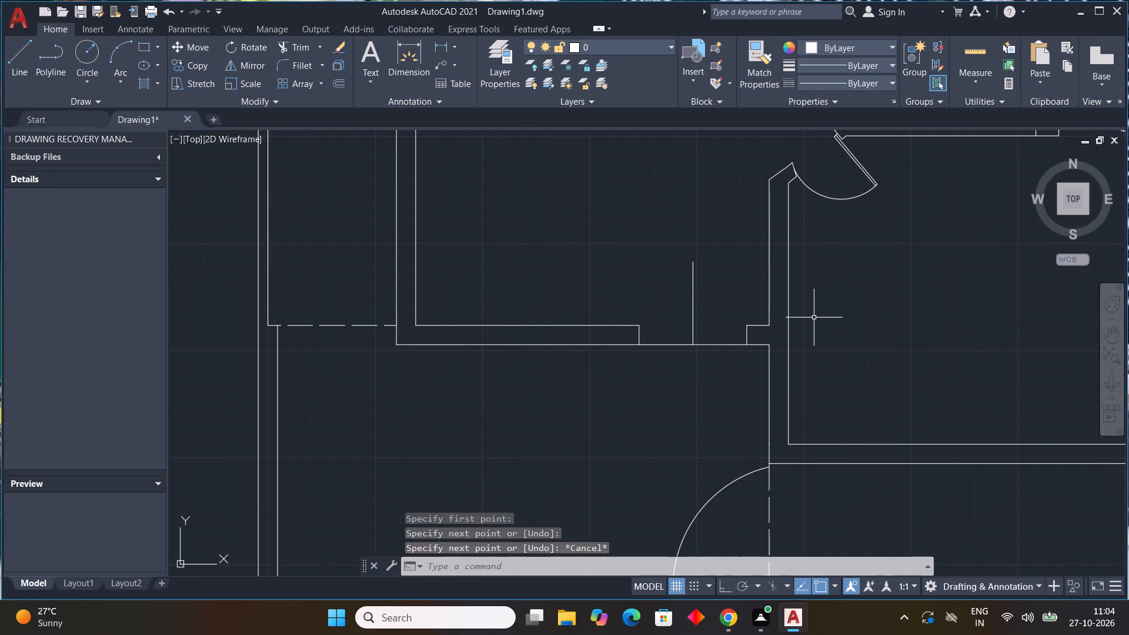
Draw a 1" stub leftward into the doorway from the midpoint of its right jamb.
{"action": "type", "text": "l"}
{"action": "key", "text": "space"}
{"action": "scroll", "coordinate": [782, 341], "scroll_direction": "up", "scroll_amount": 2}
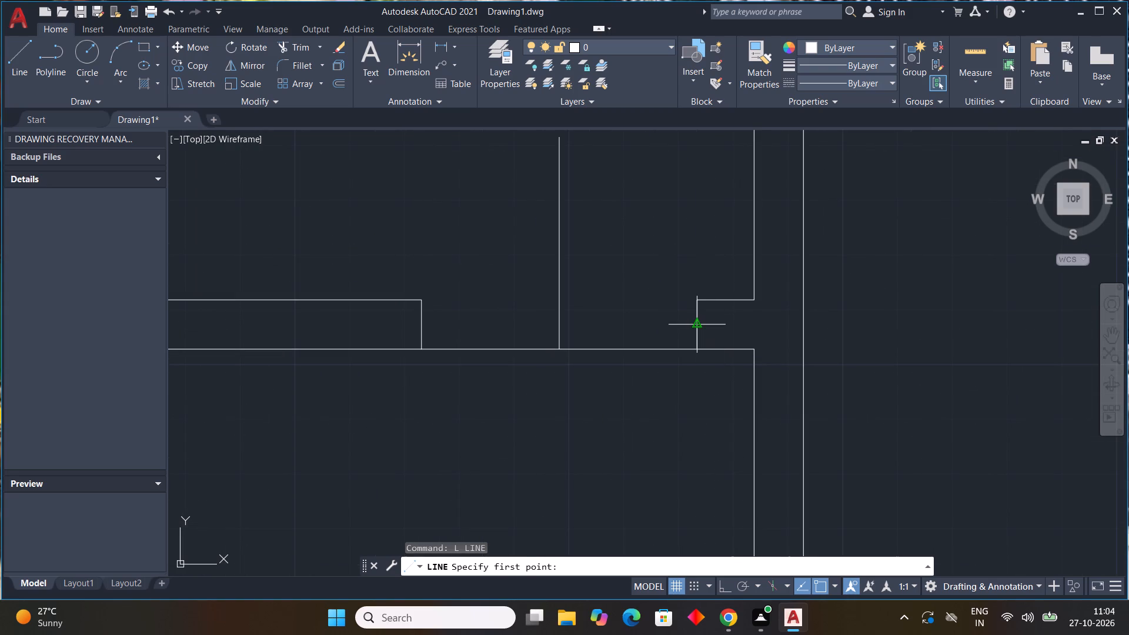
{"action": "left_click_drag", "start_coordinate": [698, 326], "coordinate": [689, 325]}
{"action": "type", "text": "1\""}
{"action": "key", "text": "Return"}
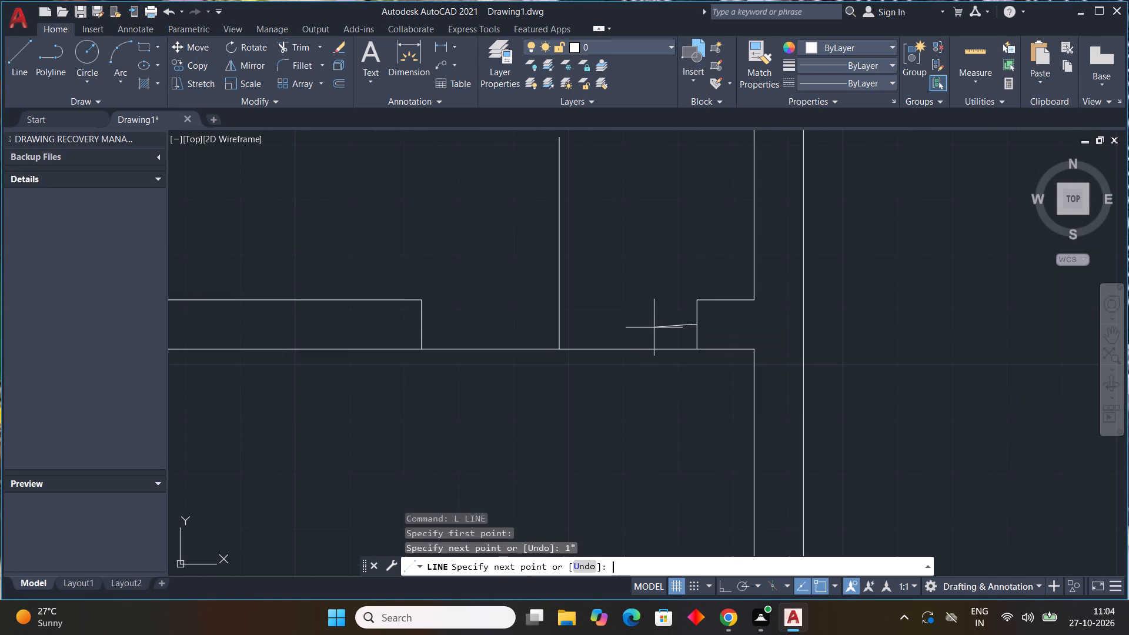
With Ortho on, continue the stub as an upright door leaf 2' tall and 1" wide, closing it back to the stub's end.
{"action": "middle_click_drag", "start_coordinate": [681, 215], "coordinate": [687, 318]}
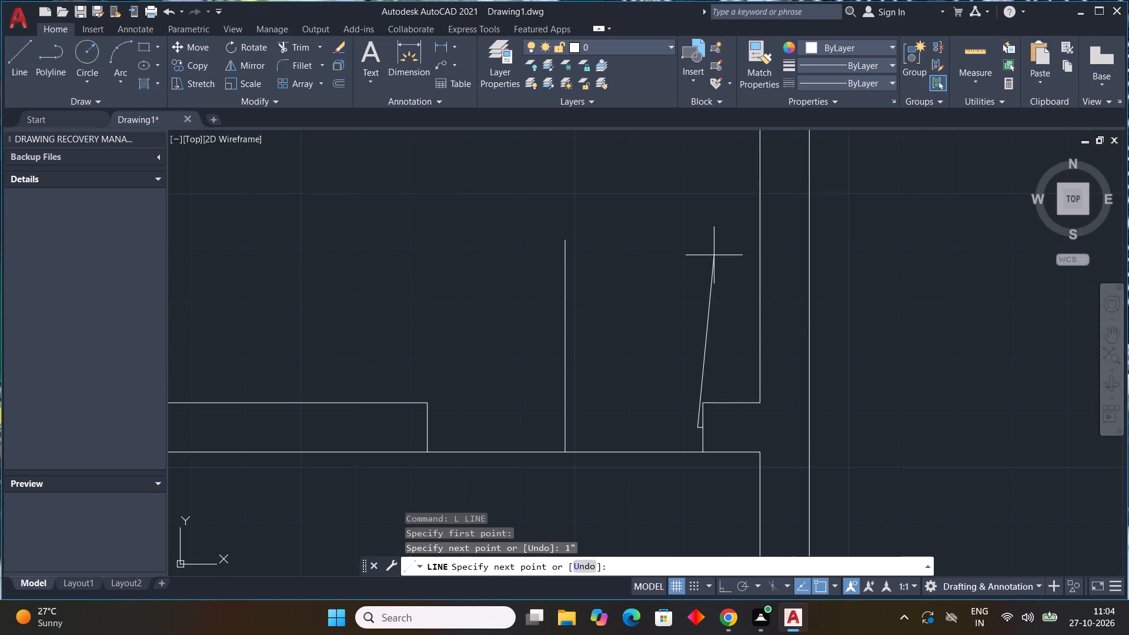
{"action": "key", "text": "F8"}
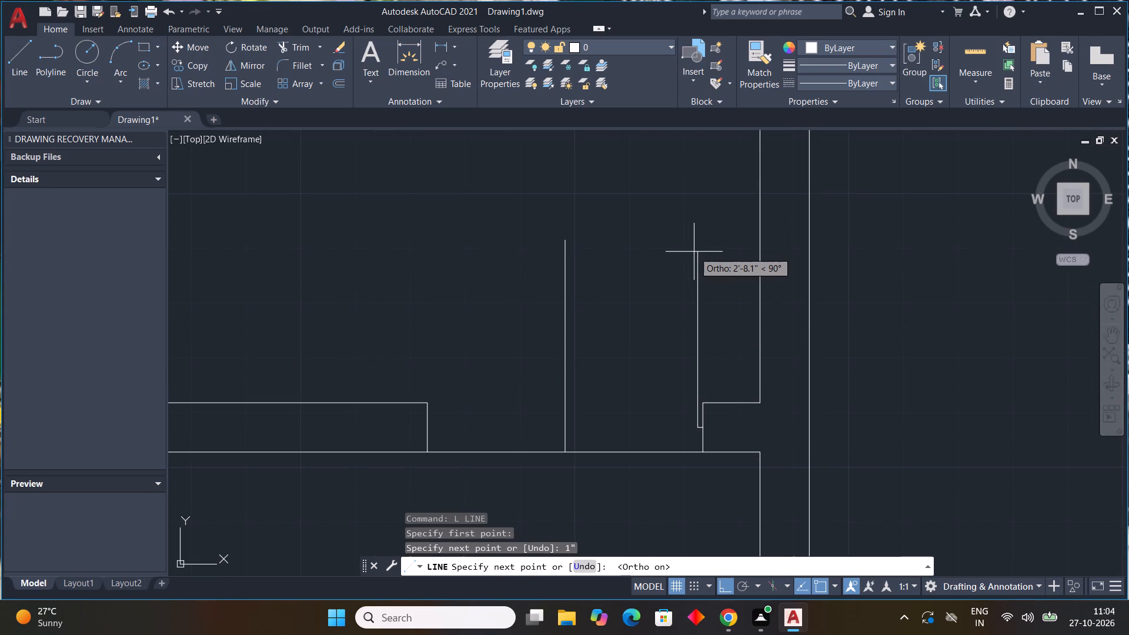
{"action": "type", "text": "2'"}
{"action": "key", "text": "Return"}
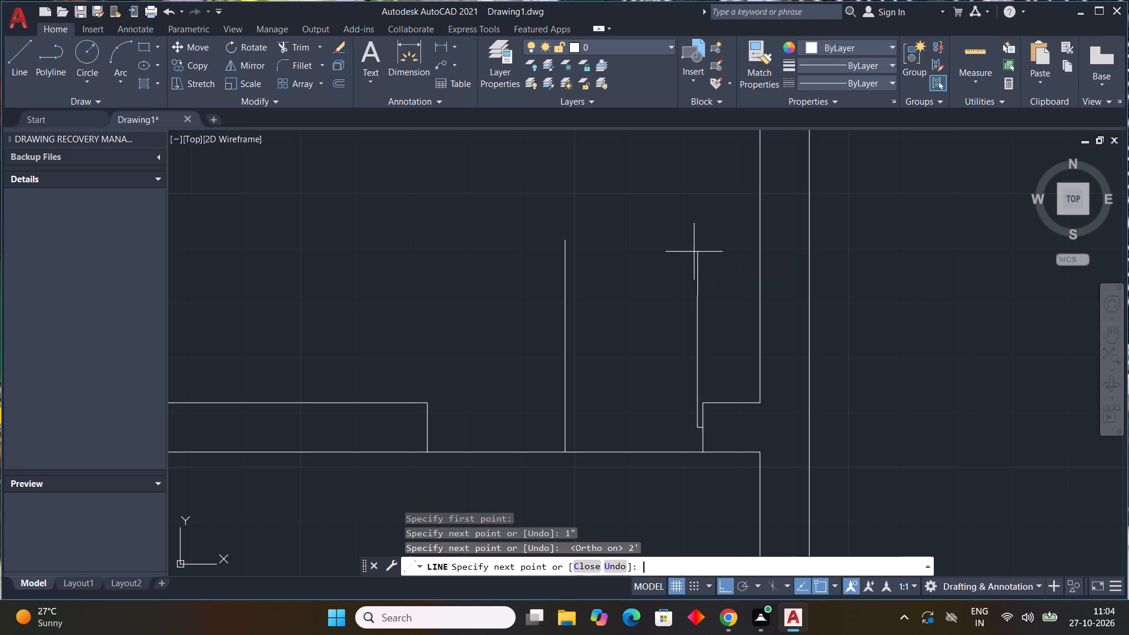
{"action": "type", "text": "1\""}
{"action": "key", "text": "Return"}
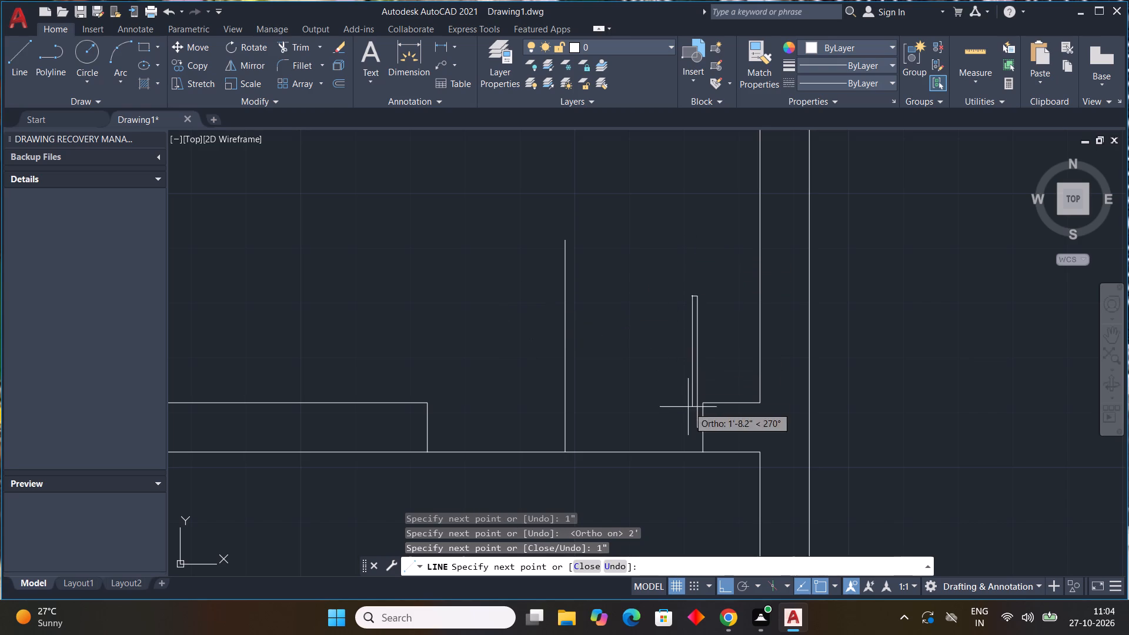
{"action": "scroll", "coordinate": [703, 390], "scroll_direction": "up", "scroll_amount": 2}
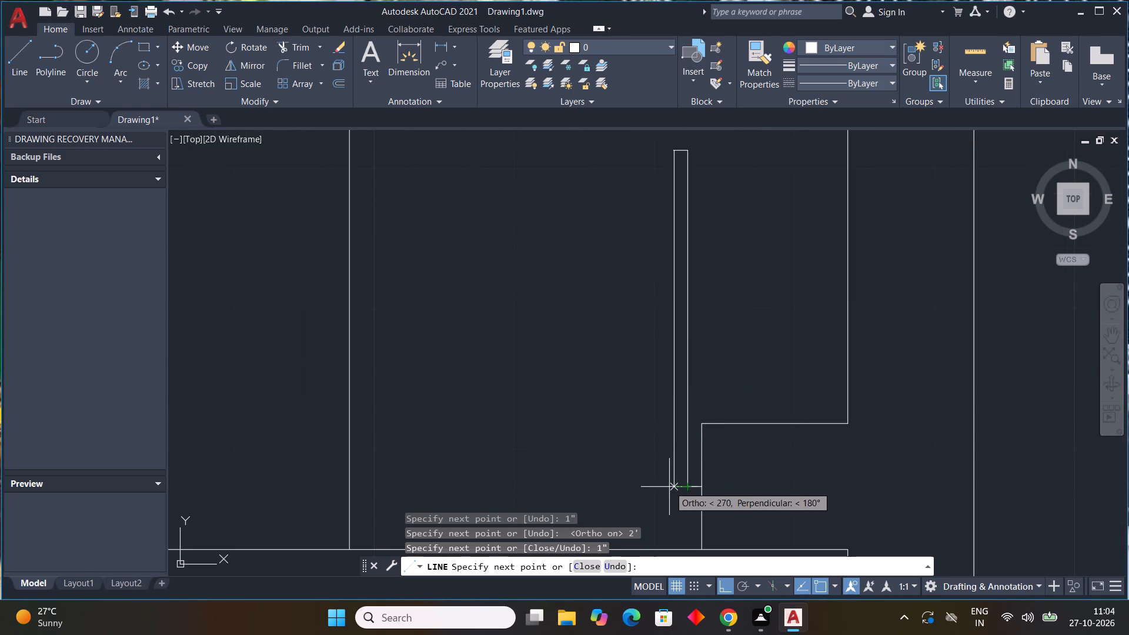
{"action": "left_click_drag", "start_coordinate": [669, 487], "coordinate": [682, 487]}
{"action": "left_click", "coordinate": [682, 486]}
{"action": "key", "text": "Escape"}
Draw a 1" stub rightward into the doorway from the midpoint of its left jamb.
{"action": "scroll", "coordinate": [817, 498], "scroll_direction": "down", "scroll_amount": 2}
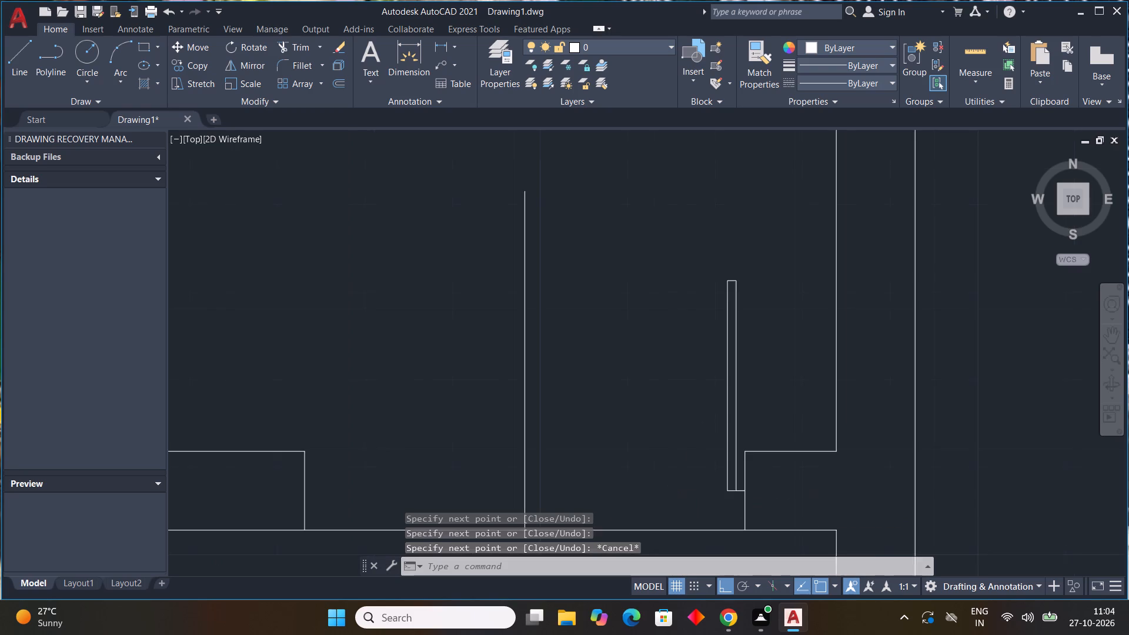
{"action": "key", "text": "l"}
{"action": "key", "text": "space"}
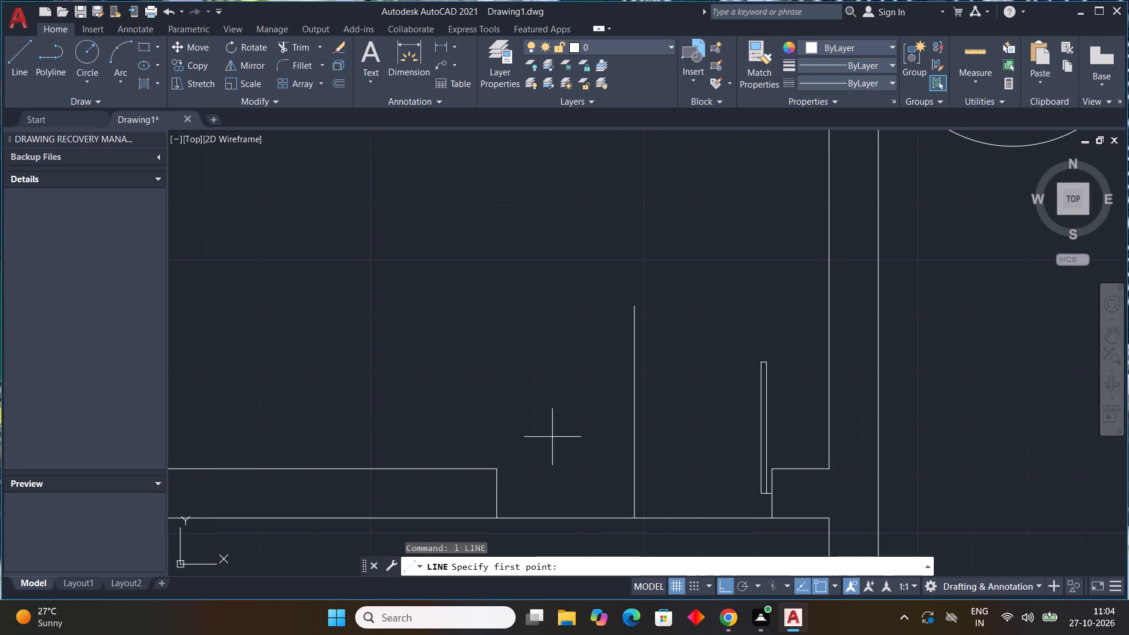
{"action": "middle_click_drag", "start_coordinate": [553, 437], "coordinate": [603, 379]}
{"action": "left_click_drag", "start_coordinate": [546, 438], "coordinate": [612, 439]}
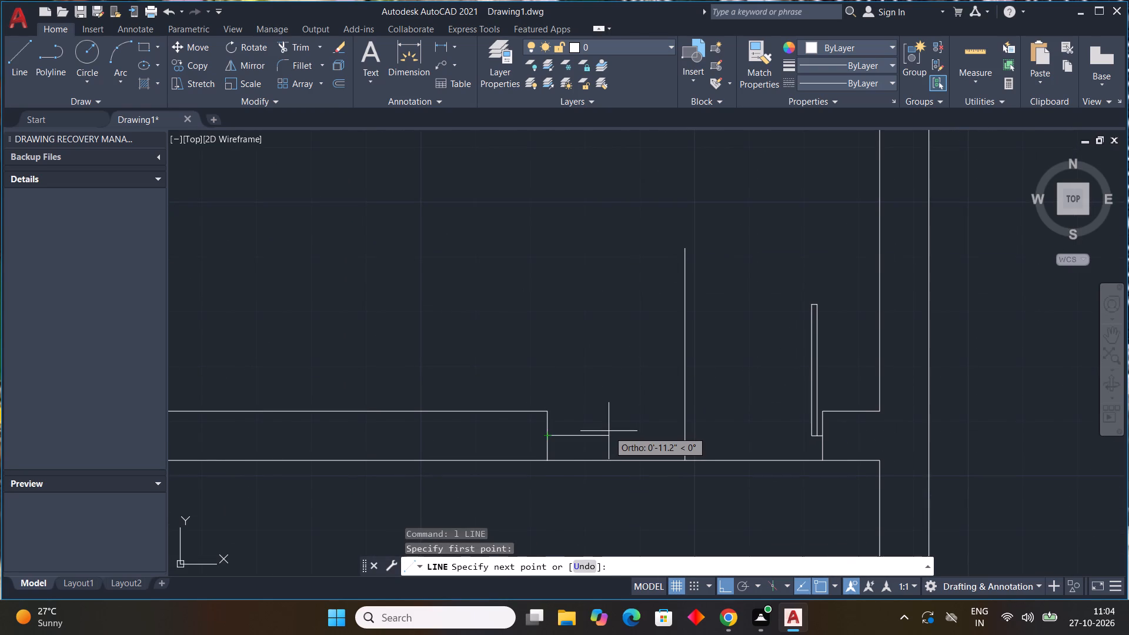
{"action": "type", "text": "1\""}
{"action": "key", "text": "Return"}
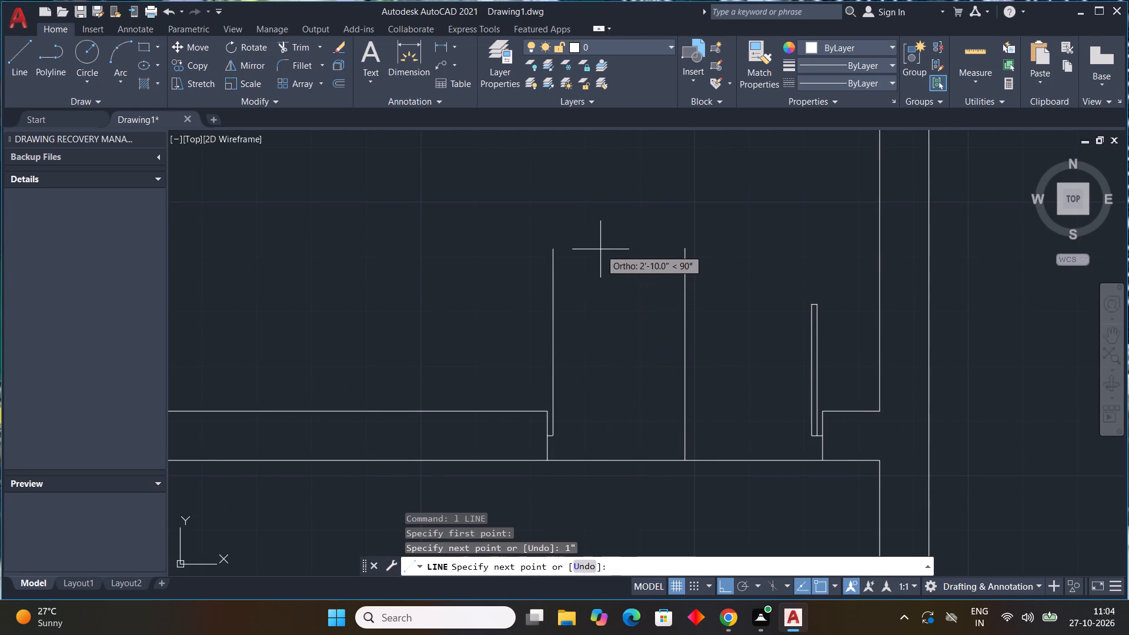
Continue the stub as an upright door leaf 2' tall and 1" wide, closing it back to the stub's end.
{"action": "type", "text": "2'"}
{"action": "key", "text": "Return"}
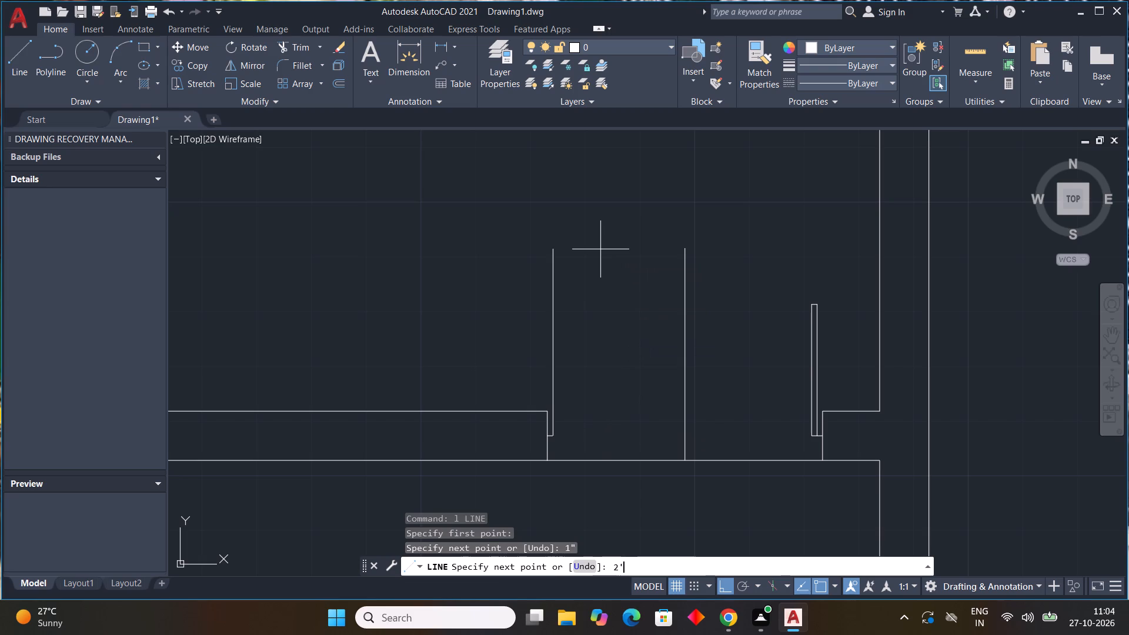
{"action": "type", "text": "1\""}
{"action": "key", "text": "Return"}
{"action": "scroll", "coordinate": [549, 433], "scroll_direction": "up", "scroll_amount": 1}
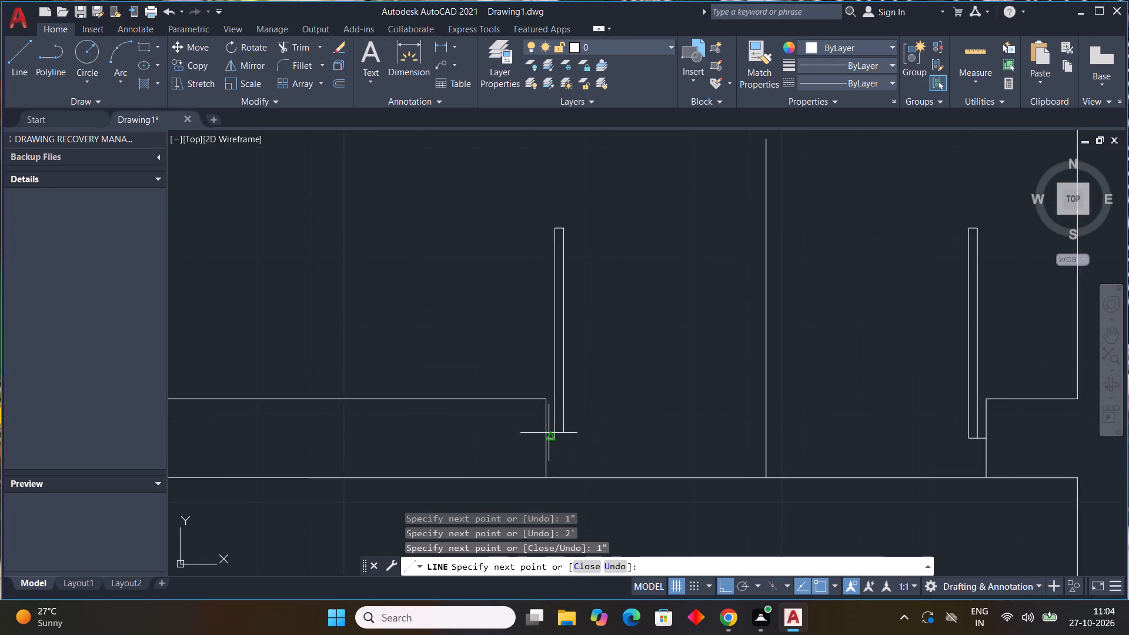
{"action": "scroll", "coordinate": [549, 433], "scroll_direction": "up", "scroll_amount": 2}
{"action": "left_click", "coordinate": [586, 448]}
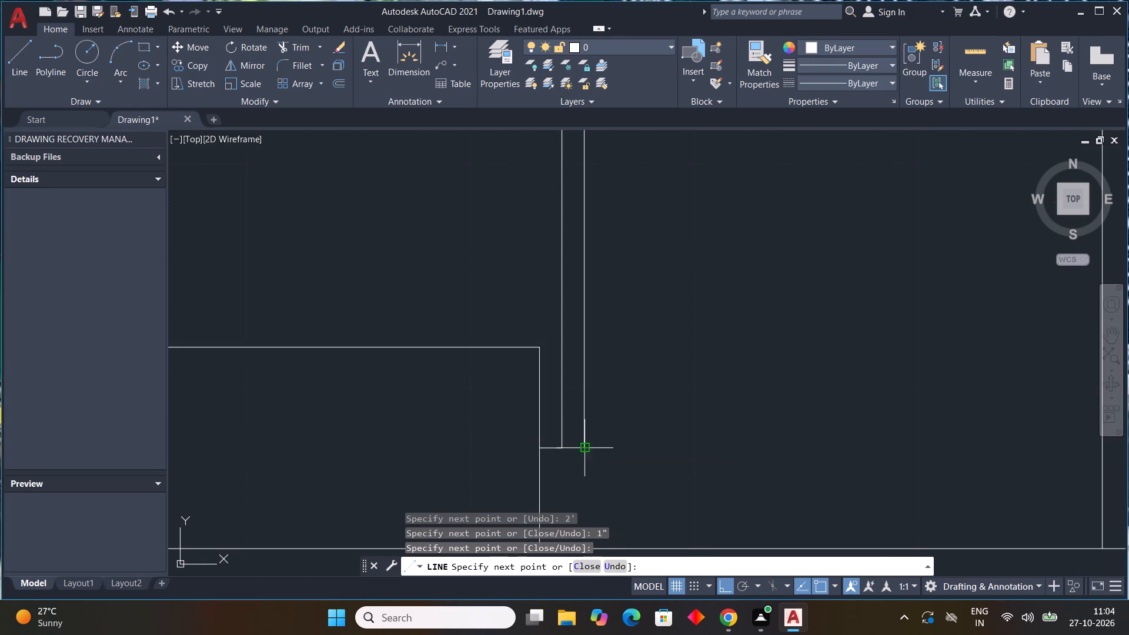
{"action": "left_click", "coordinate": [562, 447]}
{"action": "key", "text": "Escape"}
Draw a three-point swing arc from the left leaf's top corners down to the vertical centre line, level with the leaf's base.
{"action": "scroll", "coordinate": [582, 271], "scroll_direction": "down", "scroll_amount": 4}
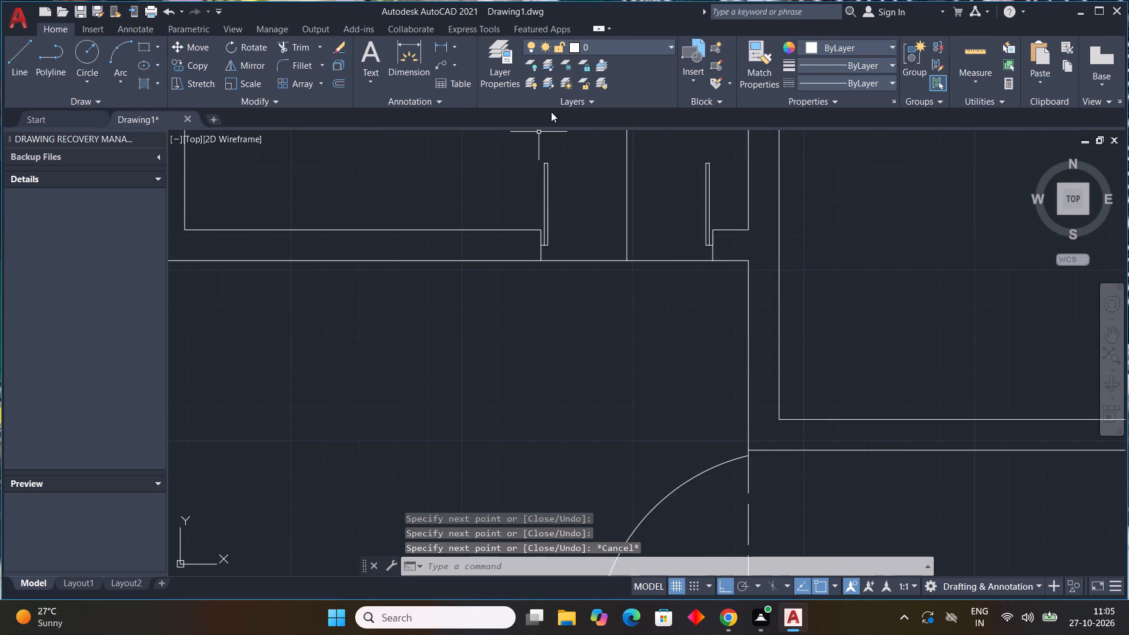
{"action": "left_click", "coordinate": [110, 75]}
{"action": "left_click", "coordinate": [152, 106]}
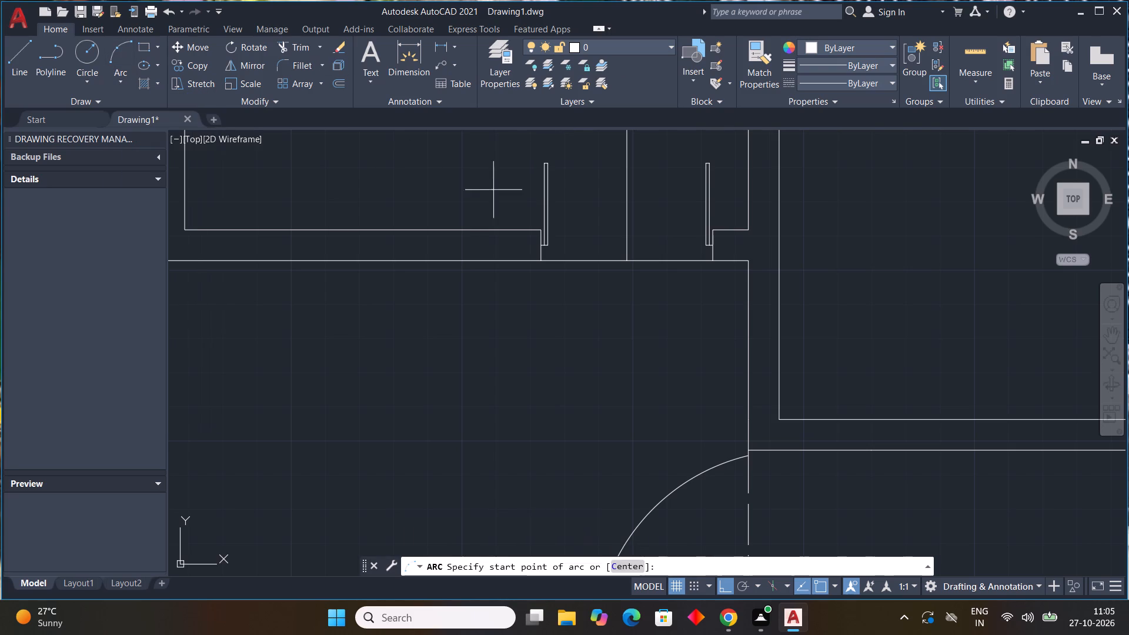
{"action": "scroll", "coordinate": [553, 162], "scroll_direction": "up", "scroll_amount": 3}
{"action": "left_click", "coordinate": [516, 165]}
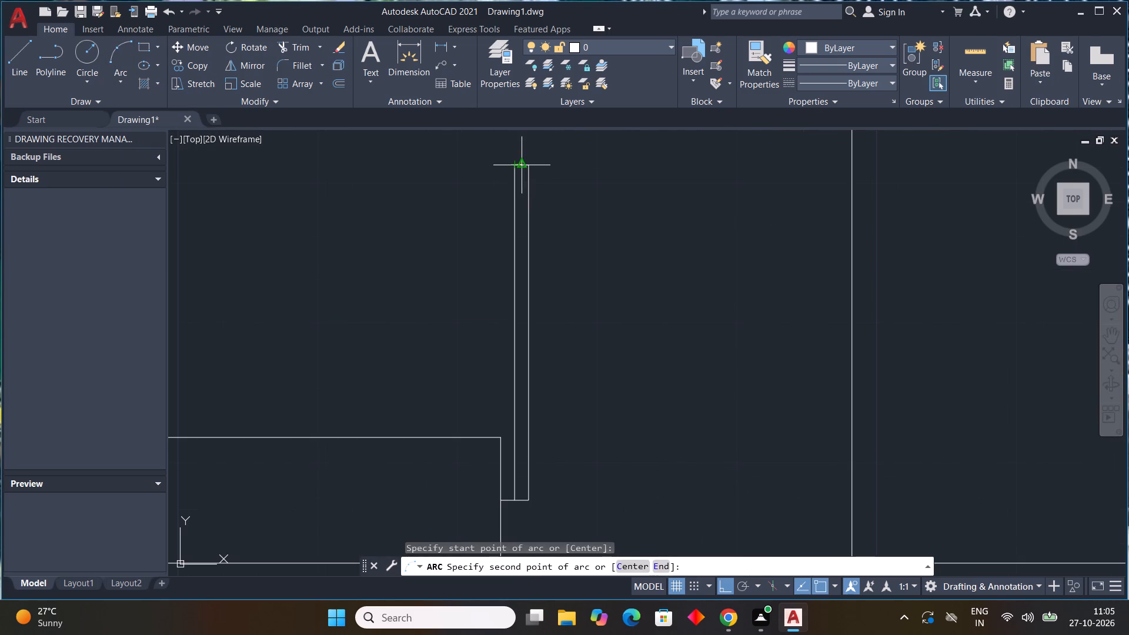
{"action": "left_click", "coordinate": [530, 165]}
{"action": "scroll", "coordinate": [664, 295], "scroll_direction": "down", "scroll_amount": 2}
{"action": "middle_click_drag", "start_coordinate": [665, 300], "coordinate": [614, 294]}
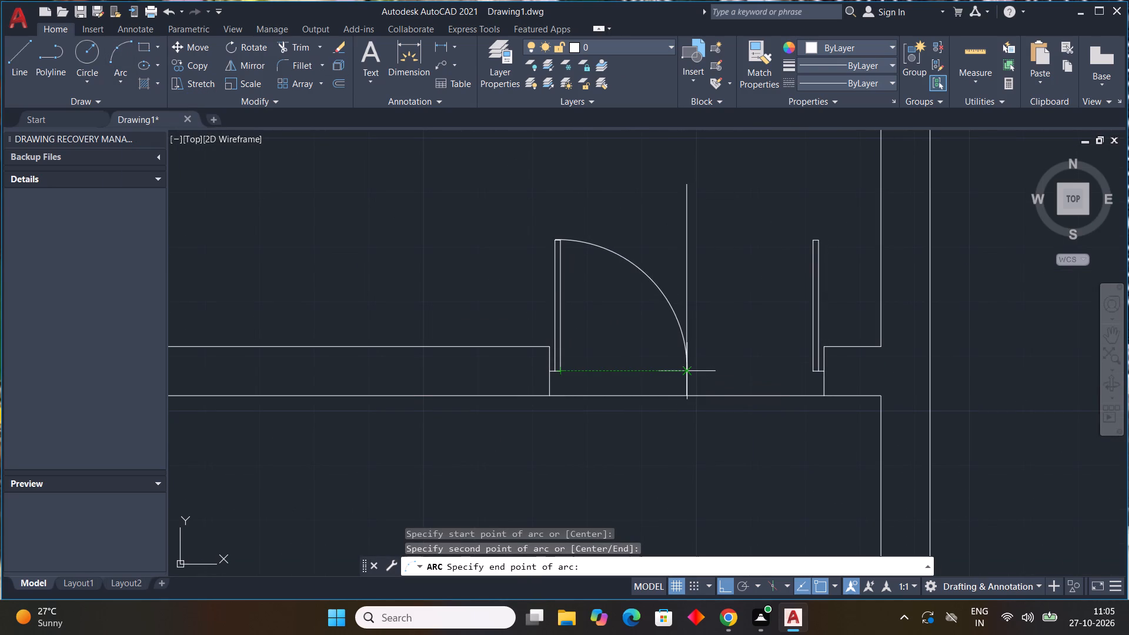
{"action": "left_click", "coordinate": [691, 372]}
Draw a three-point swing arc from the right leaf's top corners down to meet the left arc at the centre line.
{"action": "left_click", "coordinate": [111, 74]}
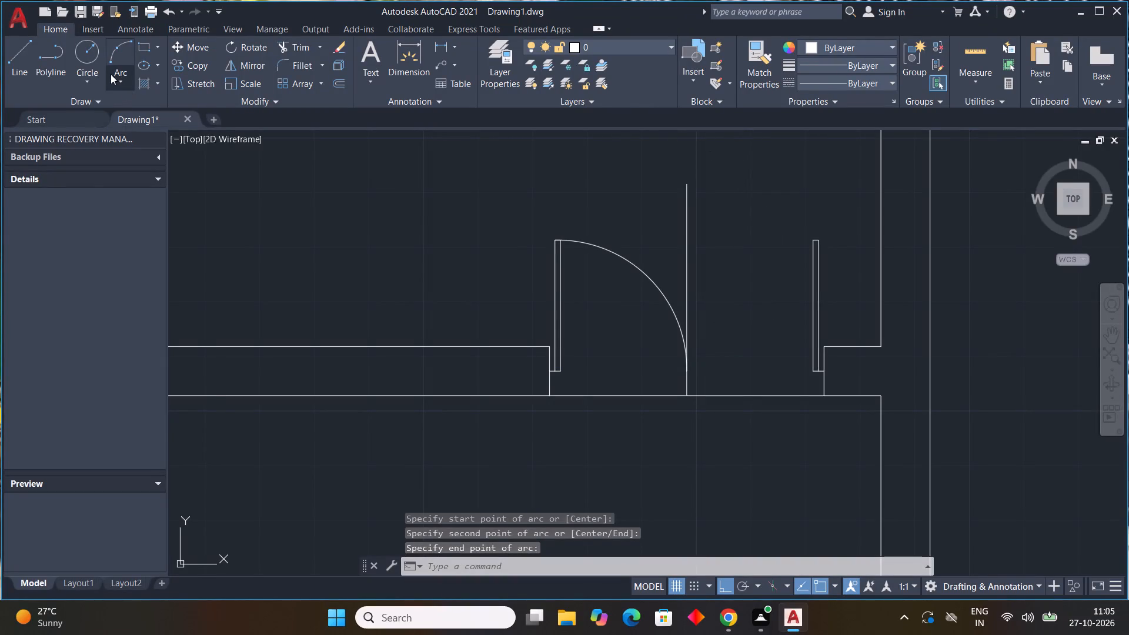
{"action": "left_click", "coordinate": [146, 110]}
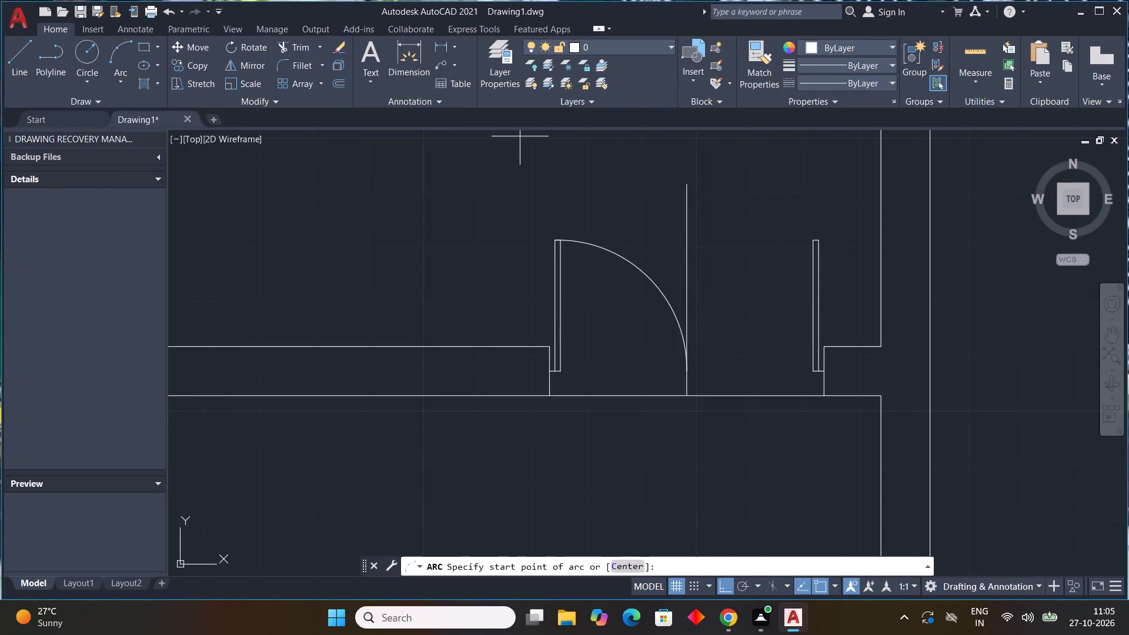
{"action": "scroll", "coordinate": [815, 240], "scroll_direction": "up", "scroll_amount": 3}
{"action": "left_click", "coordinate": [830, 236]}
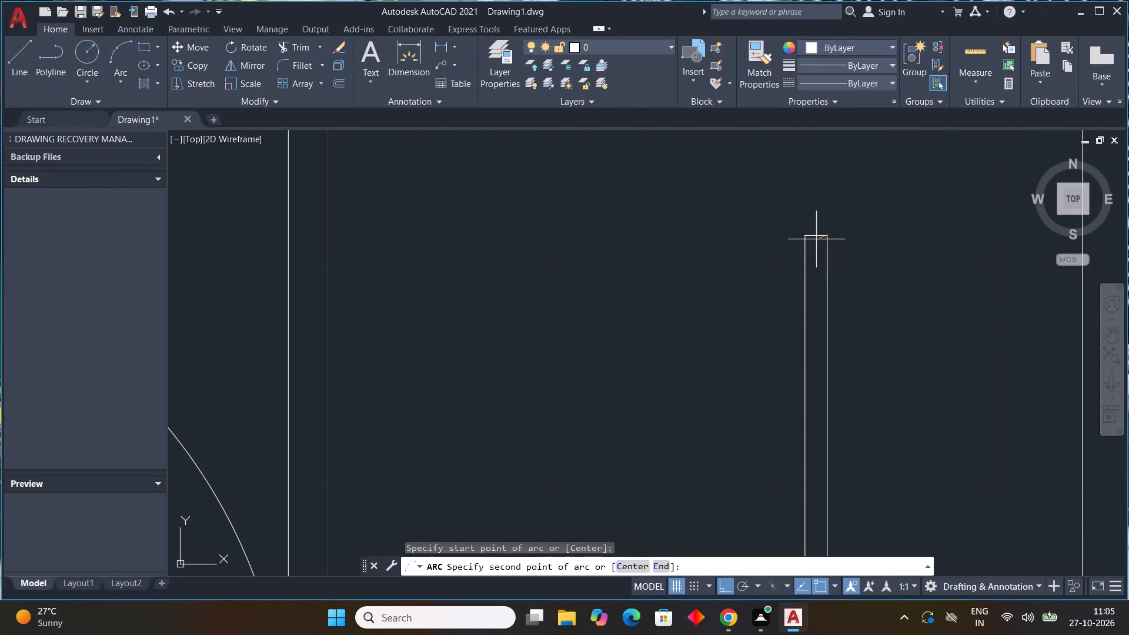
{"action": "left_click", "coordinate": [804, 238]}
{"action": "scroll", "coordinate": [654, 280], "scroll_direction": "down", "scroll_amount": 2}
{"action": "middle_click_drag", "start_coordinate": [656, 280], "coordinate": [777, 205]}
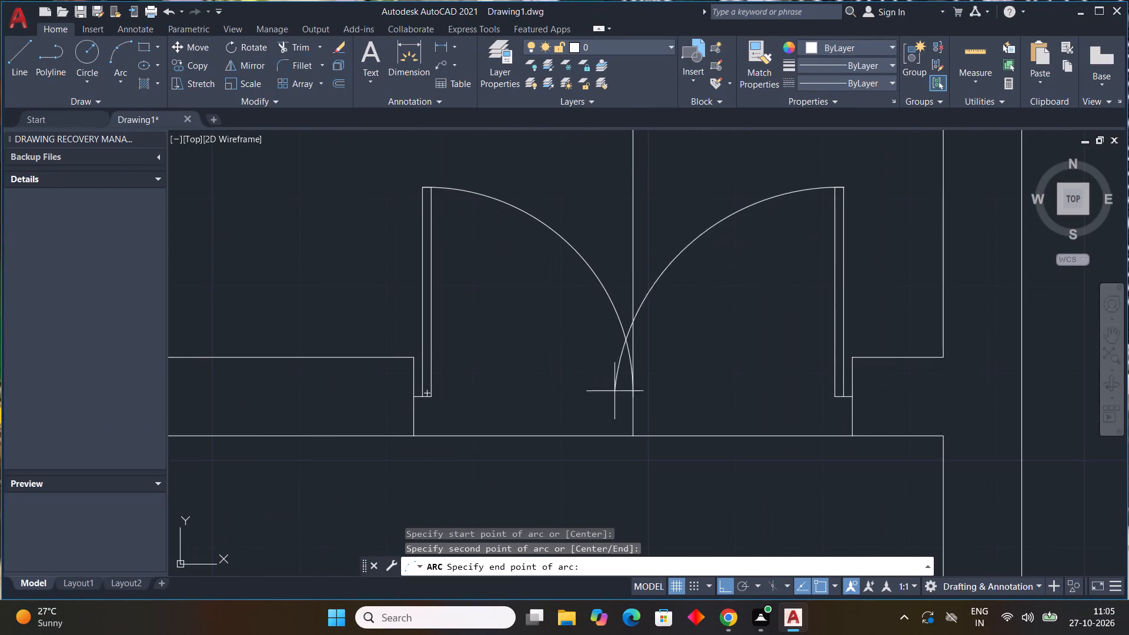
{"action": "left_click", "coordinate": [629, 388]}
{"action": "key", "text": "Escape"}
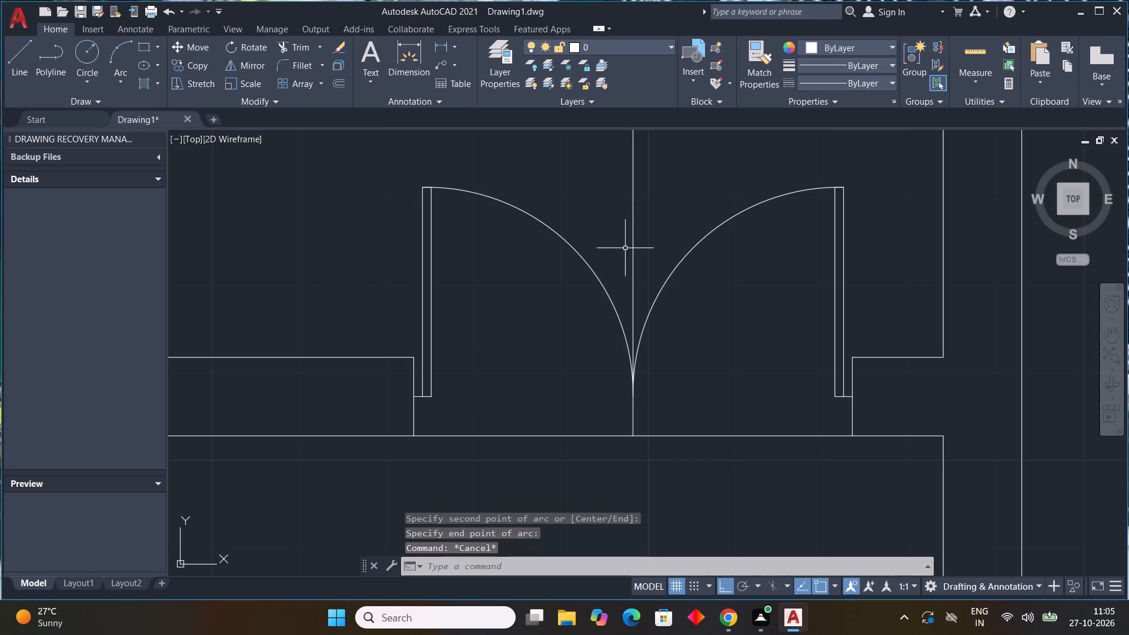
Delete the vertical centre line and the horizontal construction line across the double doorway.
{"action": "left_click", "coordinate": [632, 248]}
{"action": "left_click", "coordinate": [789, 436]}
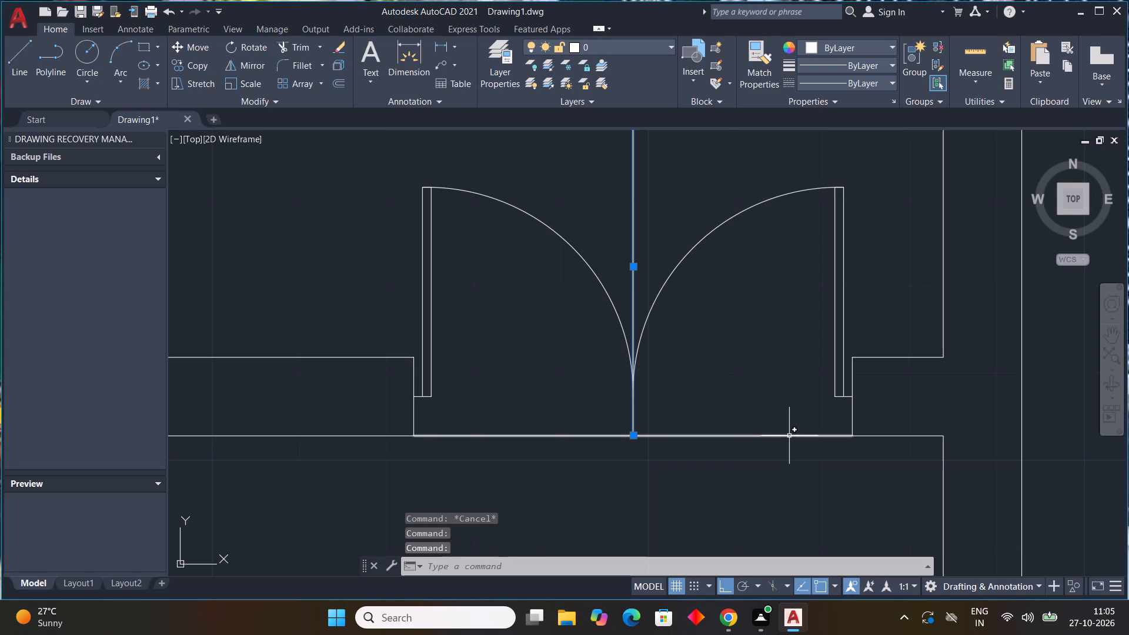
{"action": "key", "text": "Delete"}
Draw two short vertical lines across the wall left of the double door, one nearer the door and one nearer the room corner.
{"action": "scroll", "coordinate": [810, 407], "scroll_direction": "down", "scroll_amount": 3}
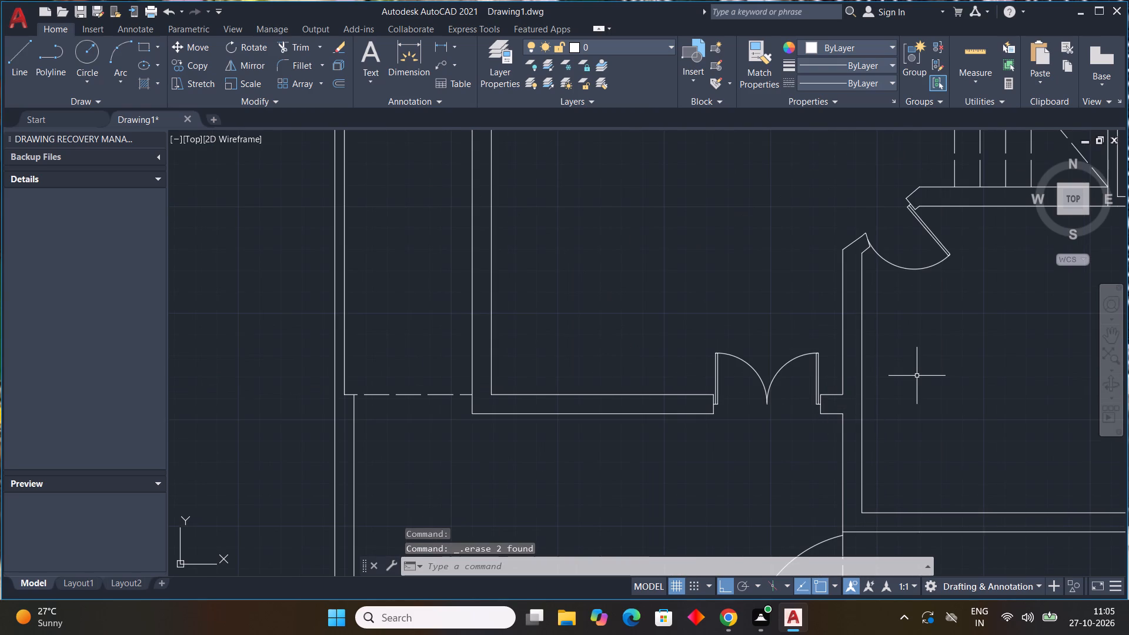
{"action": "middle_click_drag", "start_coordinate": [809, 341], "coordinate": [839, 258]}
{"action": "scroll", "coordinate": [771, 352], "scroll_direction": "down", "scroll_amount": 2}
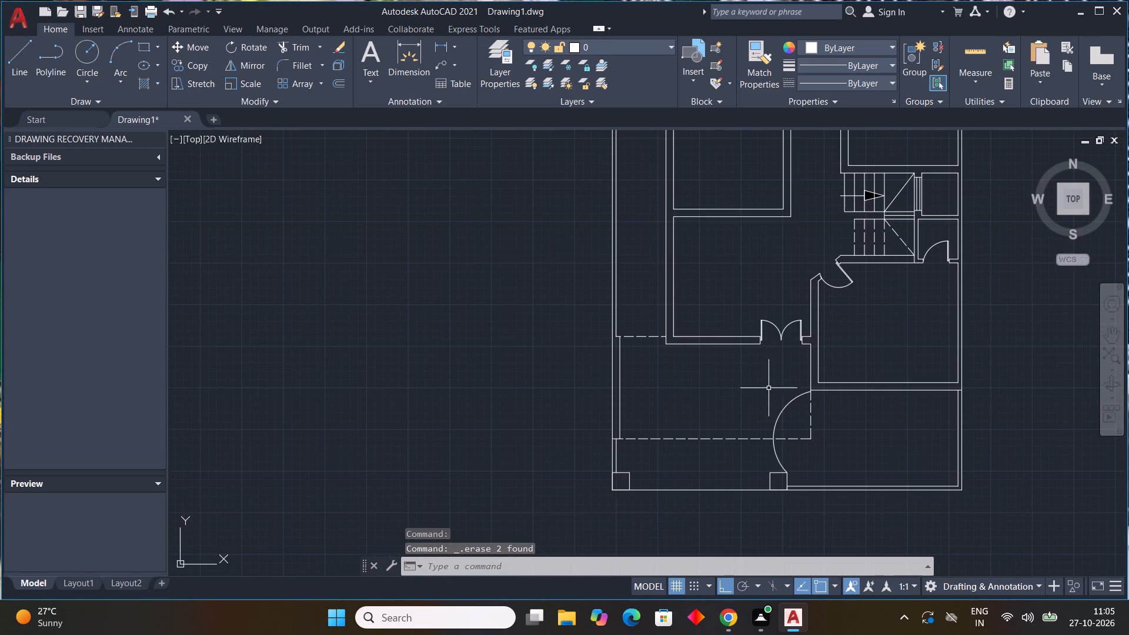
{"action": "middle_click_drag", "start_coordinate": [766, 392], "coordinate": [768, 332]}
{"action": "middle_click", "coordinate": [768, 332]}
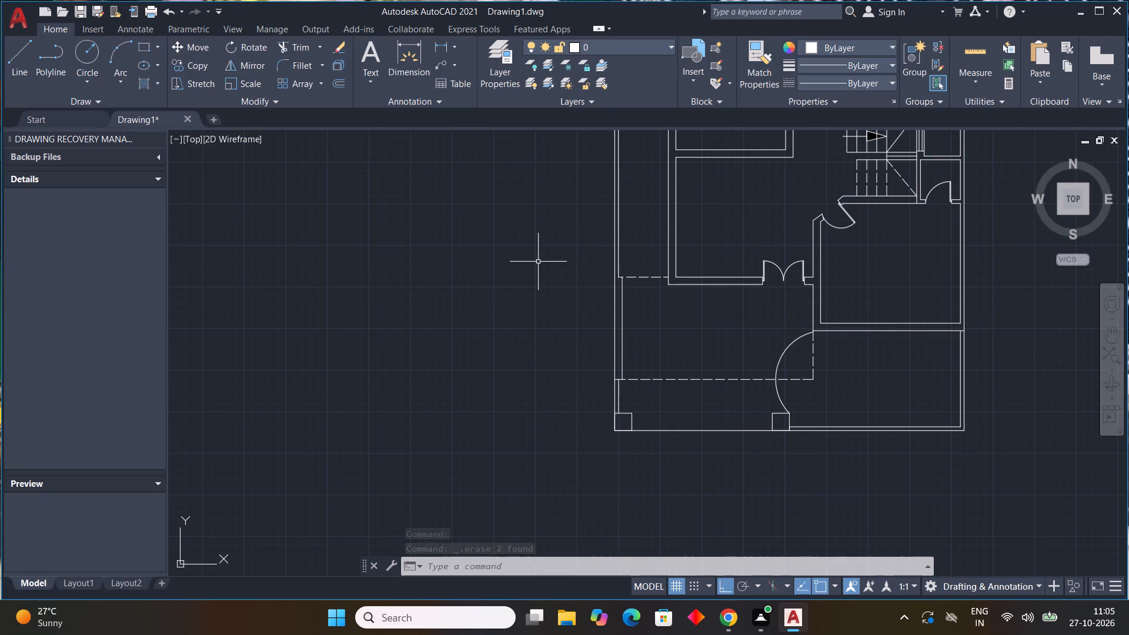
{"action": "middle_click_drag", "start_coordinate": [722, 308], "coordinate": [676, 336]}
{"action": "middle_click", "coordinate": [674, 336]}
{"action": "scroll", "coordinate": [673, 319], "scroll_direction": "up", "scroll_amount": 3}
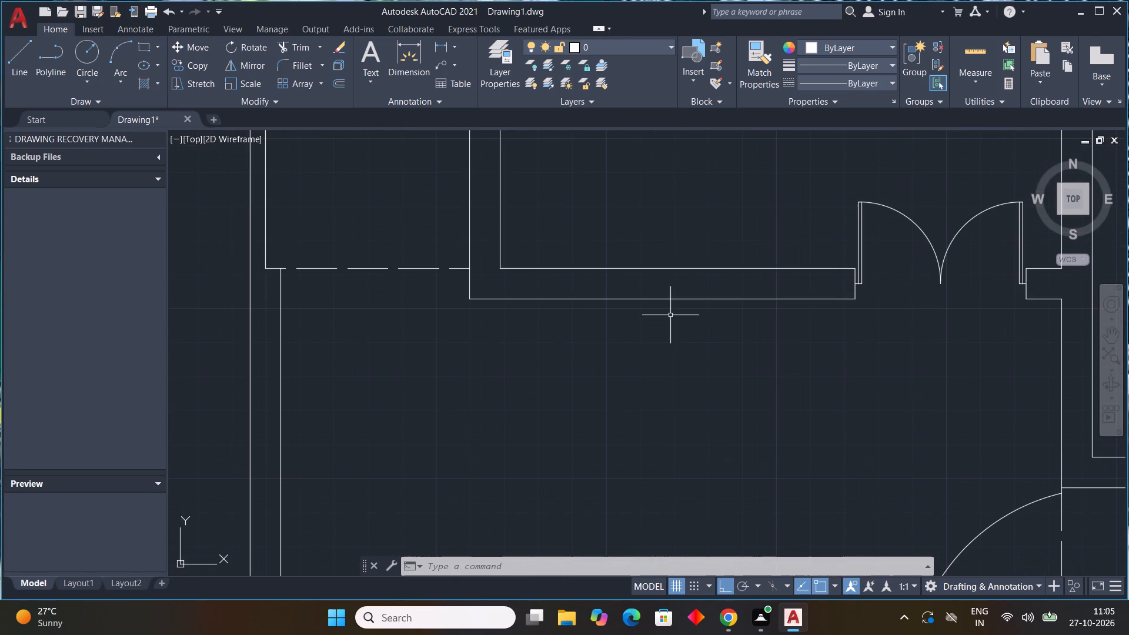
{"action": "type", "text": "l"}
{"action": "key", "text": "space"}
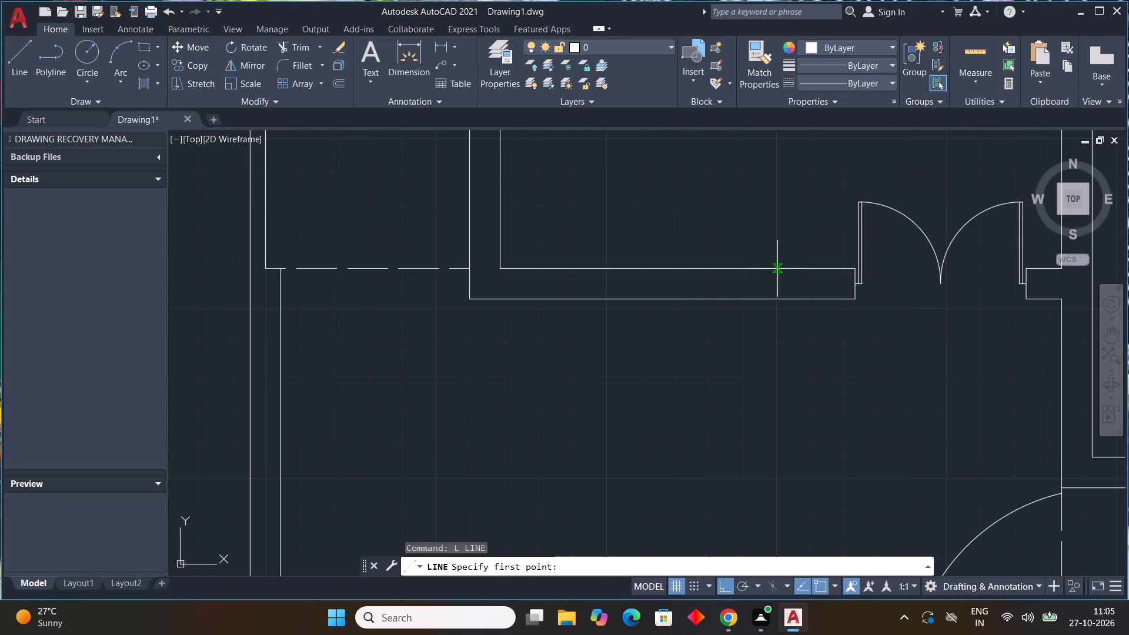
{"action": "left_click", "coordinate": [777, 269]}
{"action": "left_click", "coordinate": [774, 297]}
{"action": "key", "text": "Escape"}
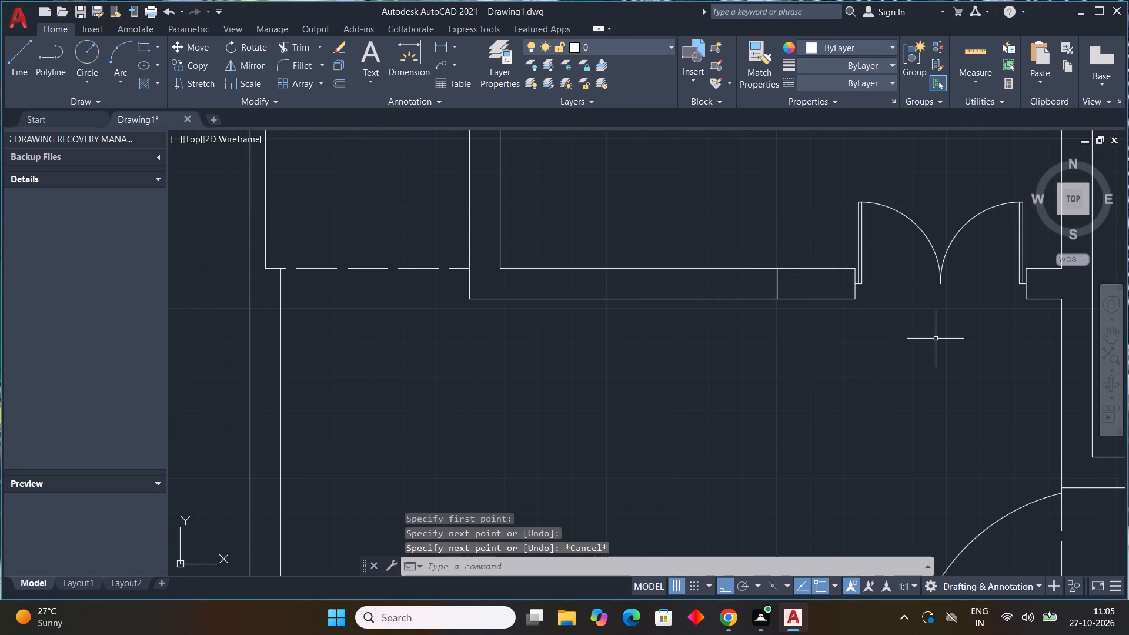
{"action": "key", "text": "l"}
{"action": "key", "text": "space"}
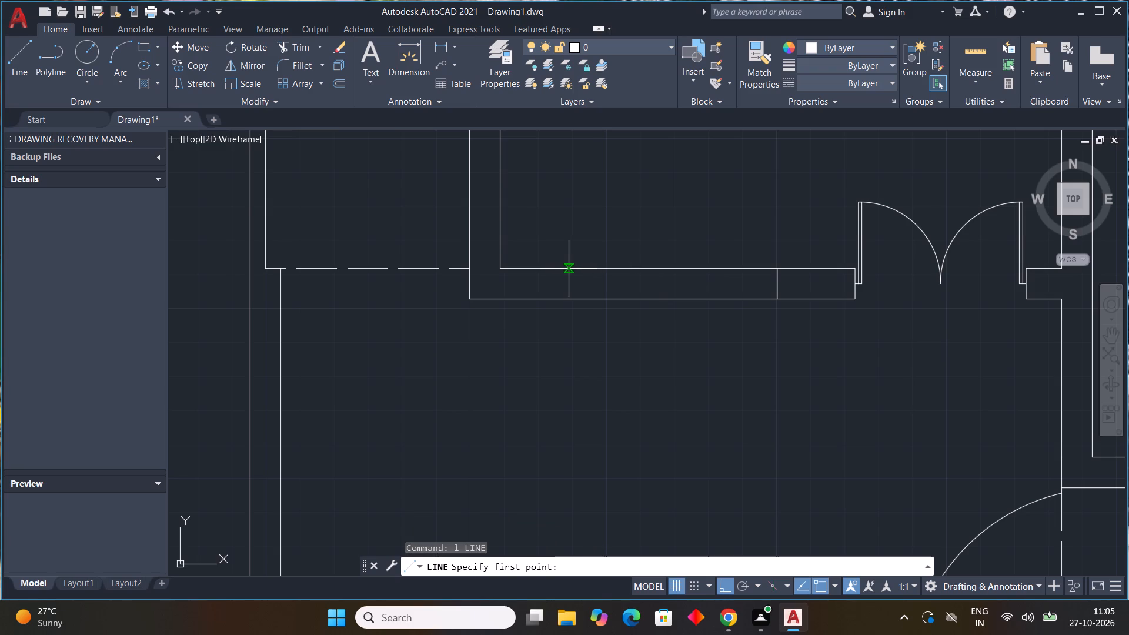
{"action": "left_click", "coordinate": [568, 269]}
{"action": "left_click", "coordinate": [567, 302]}
{"action": "key", "text": "Escape"}
Draw two short horizontal lines across the left wall of the double-door room, one in its lower part and one in its upper part.
{"action": "middle_click_drag", "start_coordinate": [654, 313], "coordinate": [691, 434]}
{"action": "scroll", "coordinate": [668, 403], "scroll_direction": "down", "scroll_amount": 2}
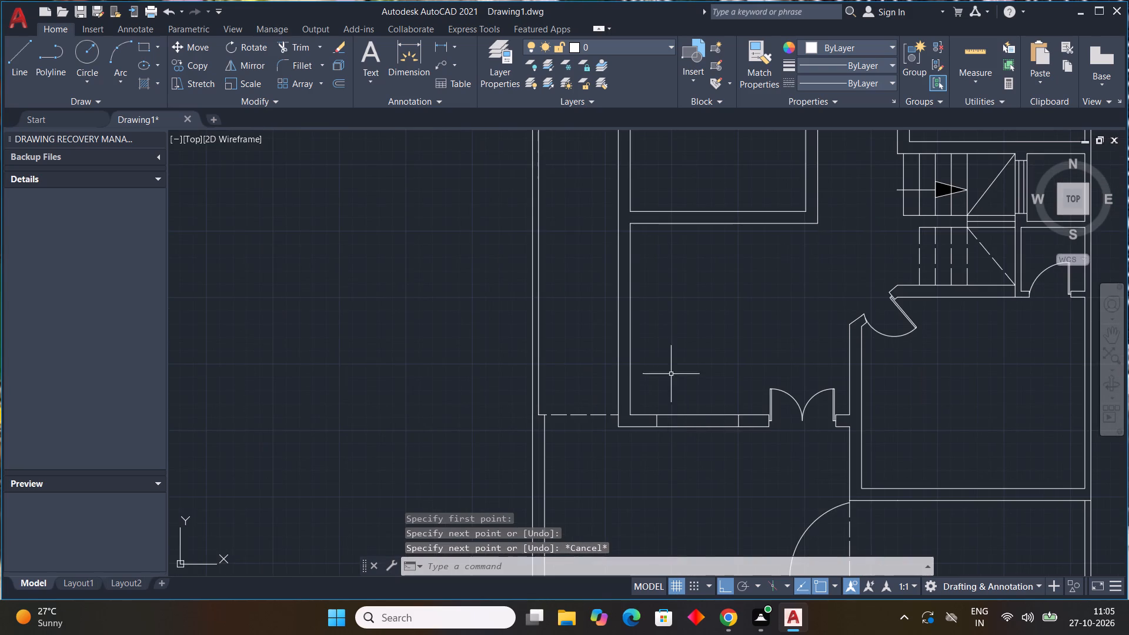
{"action": "middle_click_drag", "start_coordinate": [654, 344], "coordinate": [615, 393]}
{"action": "key", "text": "l"}
{"action": "key", "text": "space"}
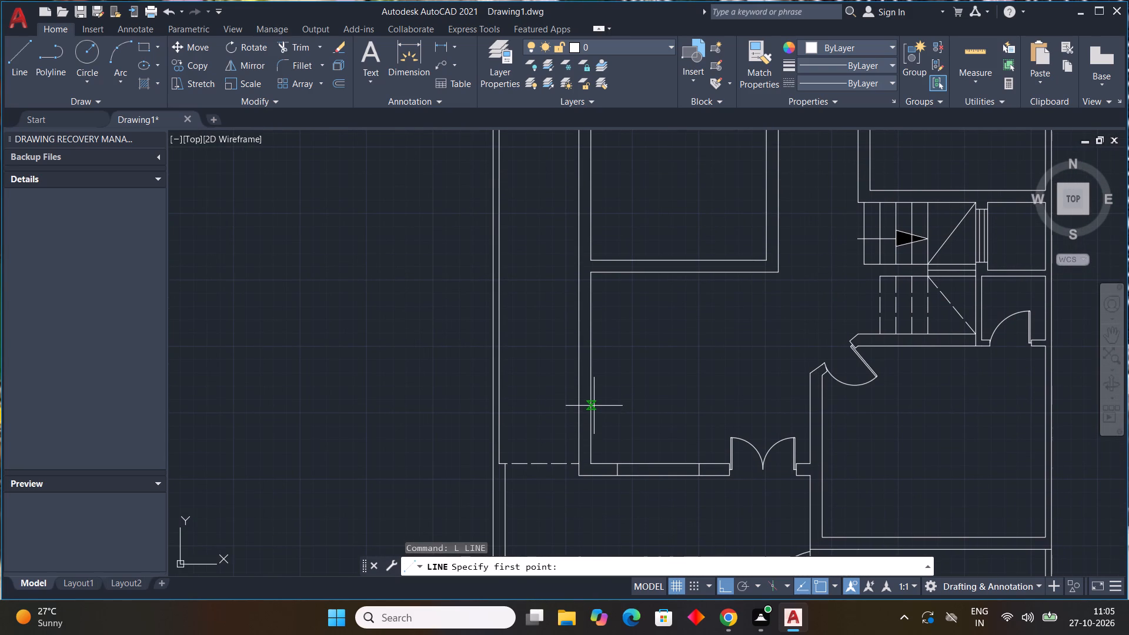
{"action": "left_click", "coordinate": [594, 406]}
{"action": "left_click", "coordinate": [577, 405]}
{"action": "key", "text": "Escape"}
{"action": "key", "text": "space"}
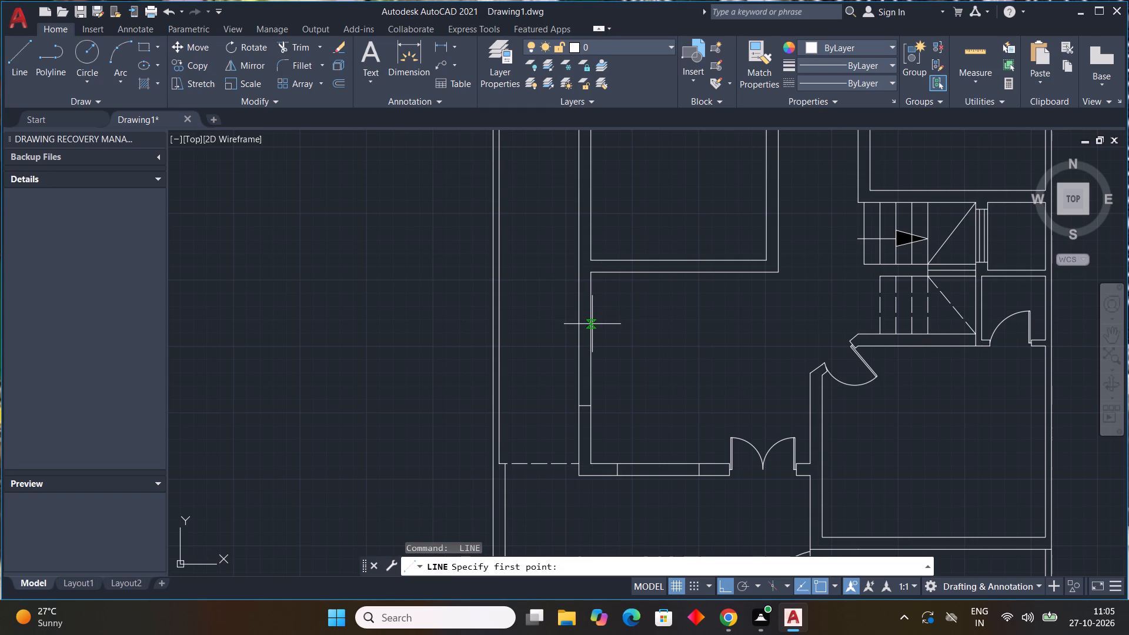
{"action": "left_click", "coordinate": [592, 312]}
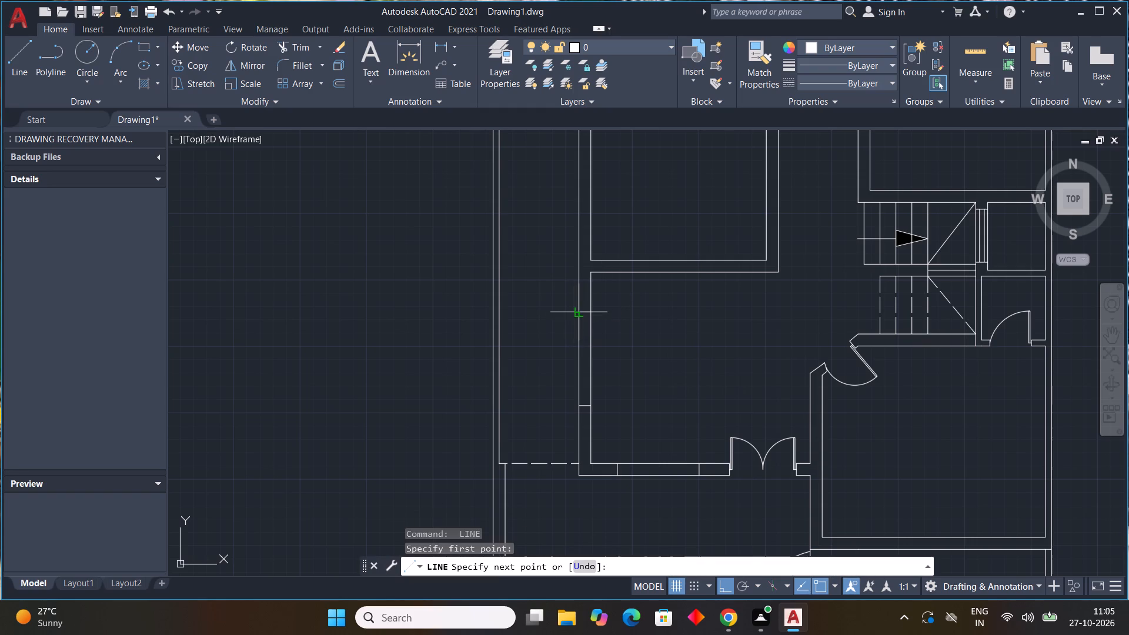
{"action": "left_click", "coordinate": [577, 313]}
{"action": "key", "text": "Escape"}
Draw two short horizontal lines across the left wall of the room above, one in its lower part and one near its top.
{"action": "middle_click_drag", "start_coordinate": [673, 352], "coordinate": [661, 391]}
{"action": "scroll", "coordinate": [669, 366], "scroll_direction": "down", "scroll_amount": 3}
{"action": "middle_click_drag", "start_coordinate": [667, 384], "coordinate": [663, 405]}
{"action": "middle_click", "coordinate": [661, 407]}
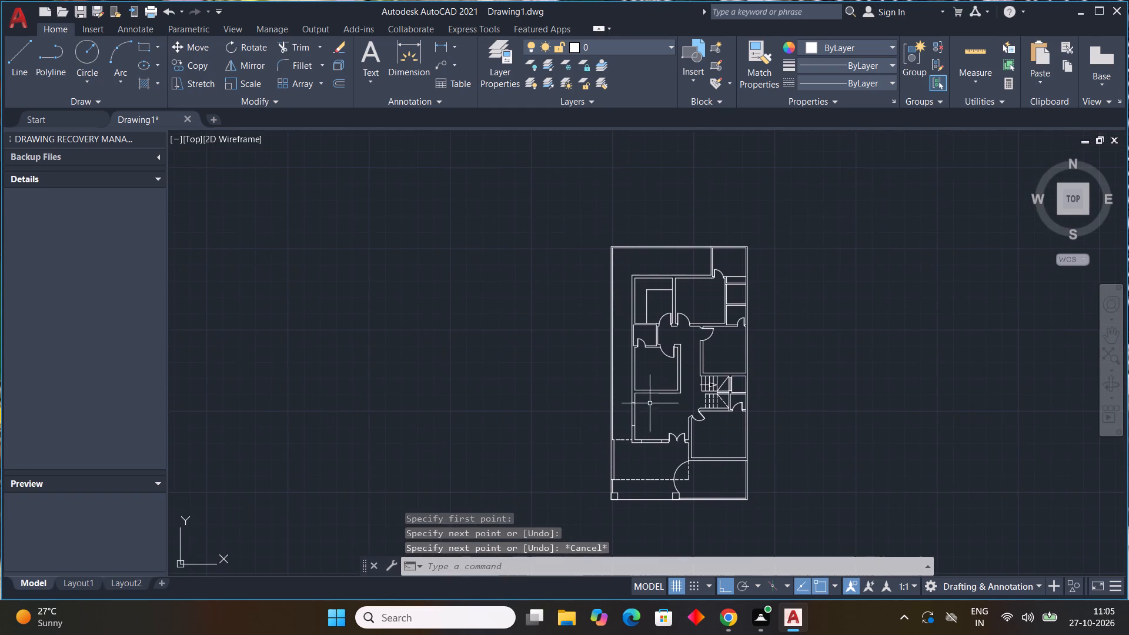
{"action": "scroll", "coordinate": [628, 364], "scroll_direction": "up", "scroll_amount": 2}
{"action": "middle_click_drag", "start_coordinate": [673, 362], "coordinate": [651, 357]}
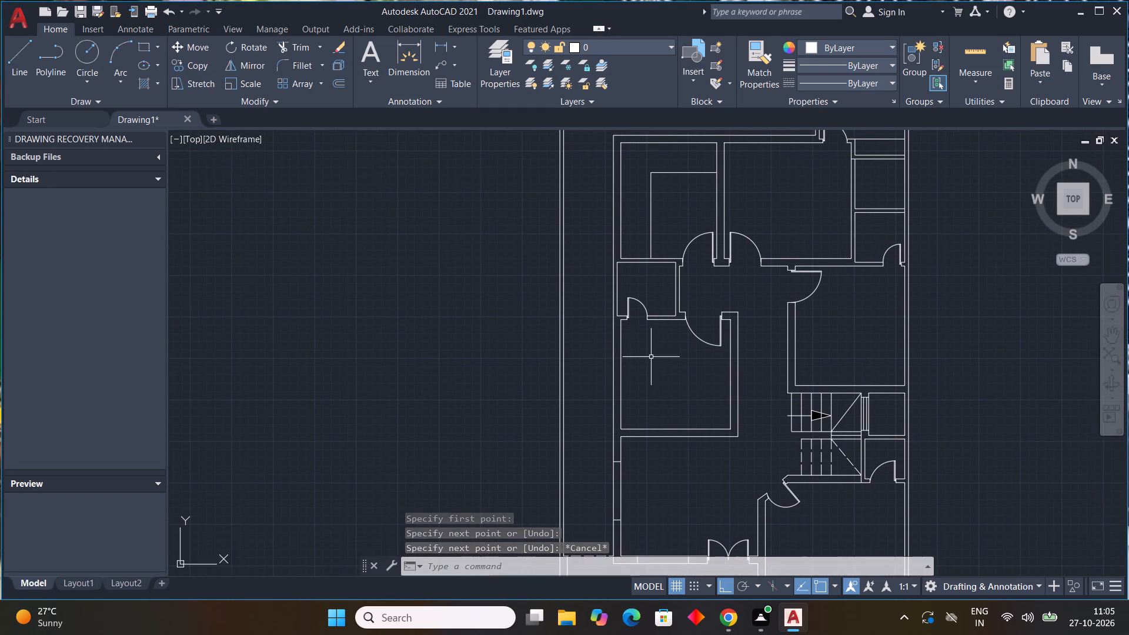
{"action": "type", "text": "l"}
{"action": "key", "text": "space"}
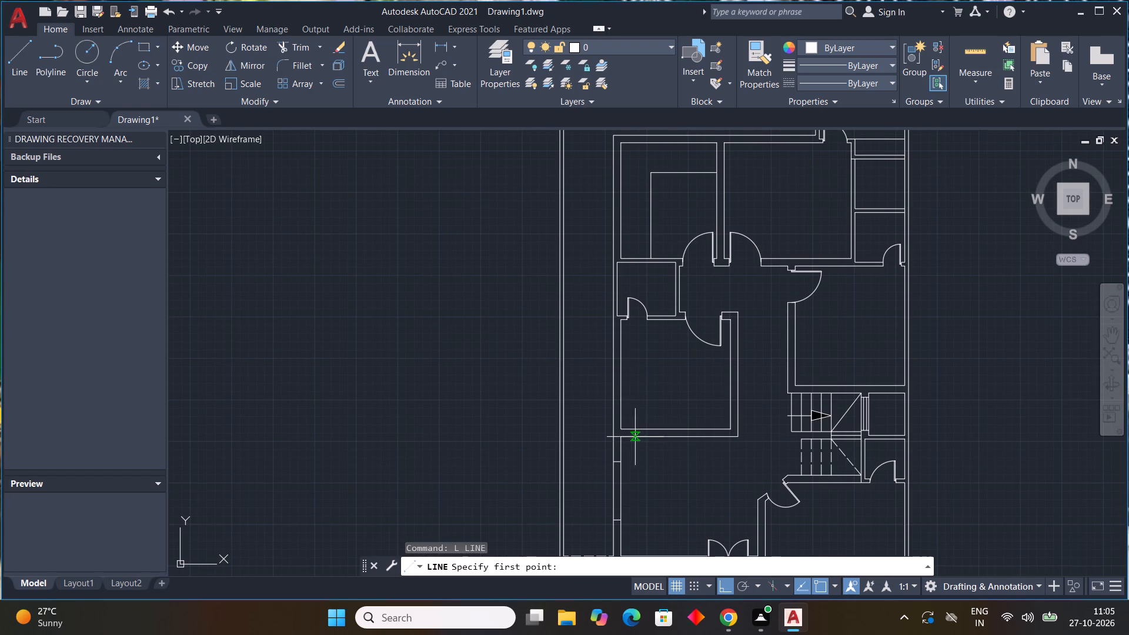
{"action": "scroll", "coordinate": [631, 407], "scroll_direction": "up", "scroll_amount": 3}
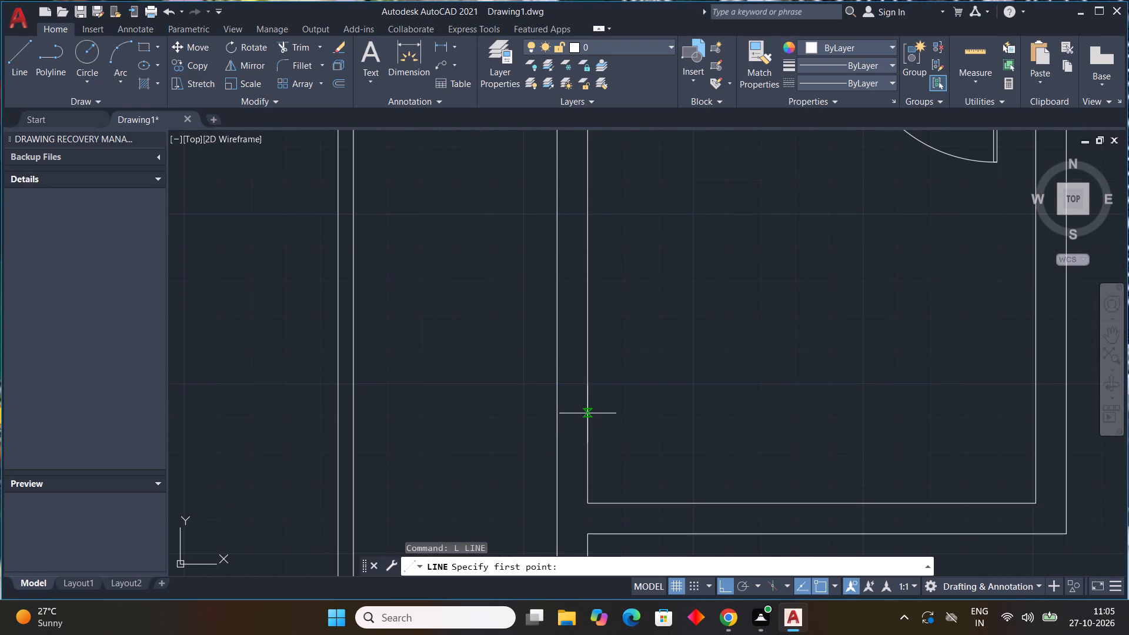
{"action": "left_click", "coordinate": [587, 412]}
{"action": "left_click", "coordinate": [557, 412]}
{"action": "key", "text": "Escape"}
{"action": "key", "text": "space"}
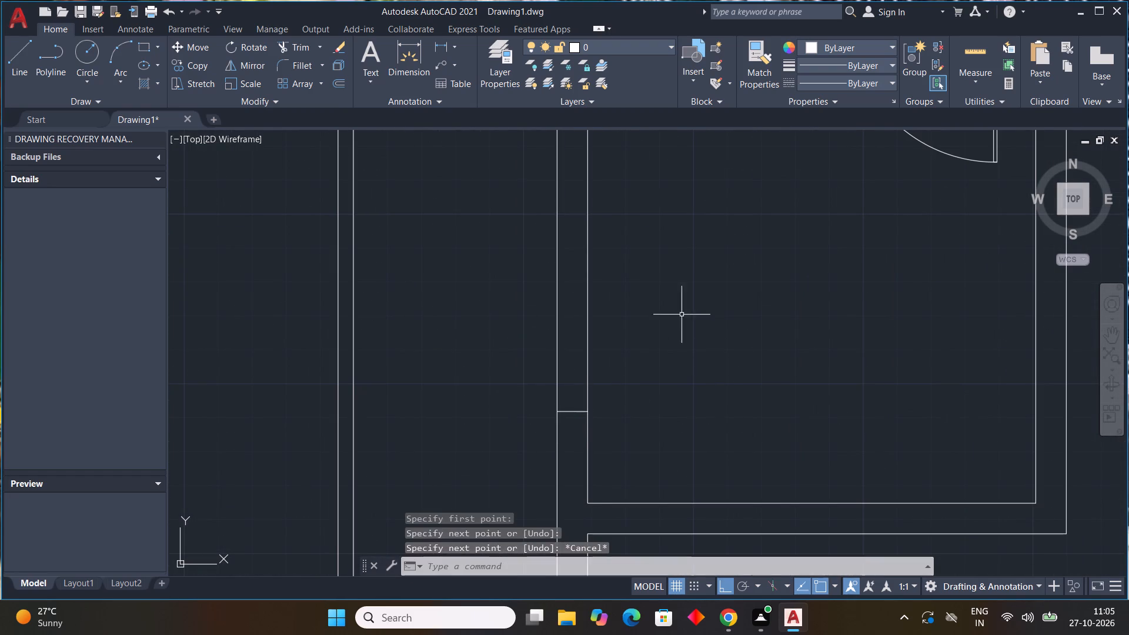
{"action": "middle_click_drag", "start_coordinate": [677, 311], "coordinate": [697, 466]}
{"action": "scroll", "coordinate": [610, 334], "scroll_direction": "down", "scroll_amount": 2}
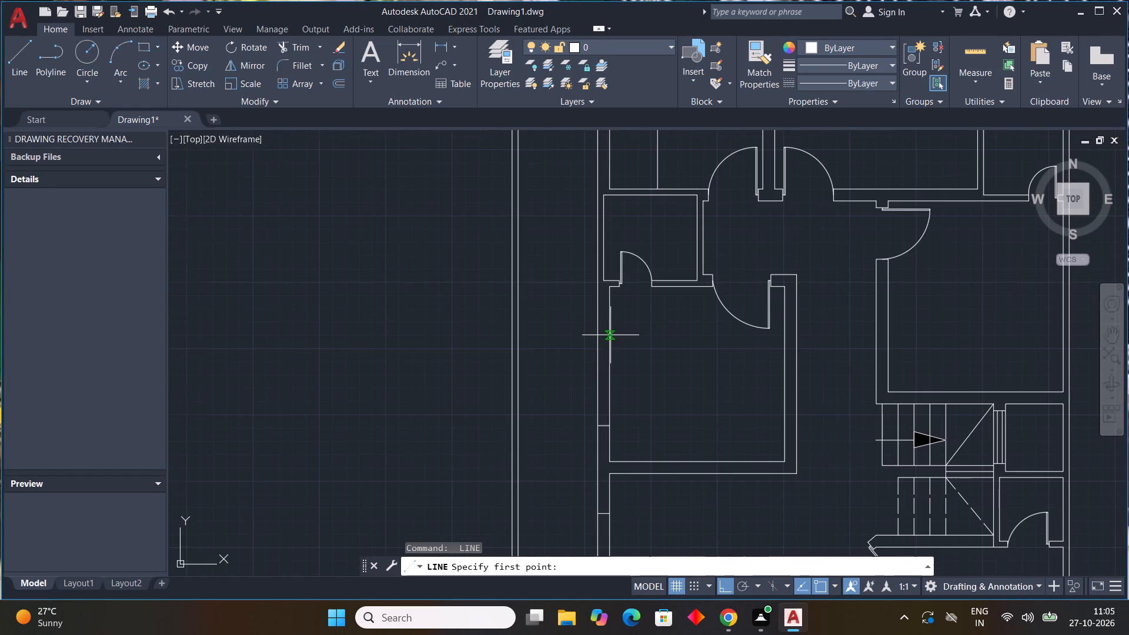
{"action": "left_click", "coordinate": [610, 317]}
{"action": "left_click", "coordinate": [593, 319]}
{"action": "key", "text": "Escape"}
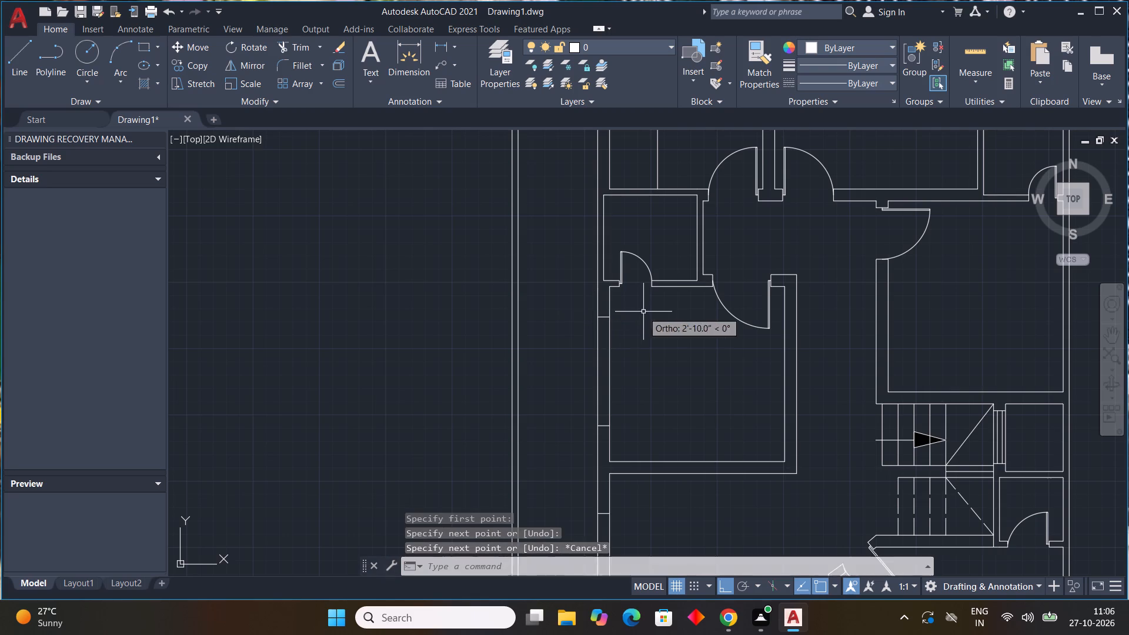
Draw two short horizontal lines across the left wall of the small room with the door, one in its upper part and one in its lower part.
{"action": "middle_click_drag", "start_coordinate": [640, 335], "coordinate": [654, 405]}
{"action": "scroll", "coordinate": [651, 402], "scroll_direction": "down", "scroll_amount": 1}
{"action": "key", "text": "space"}
{"action": "middle_click_drag", "start_coordinate": [652, 320], "coordinate": [640, 381]}
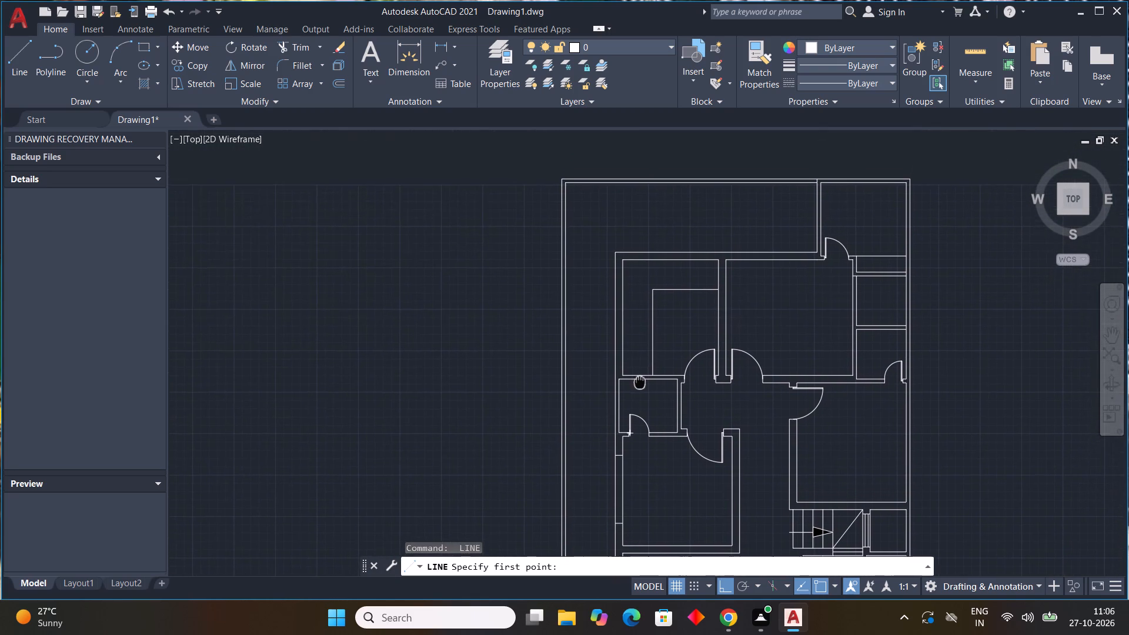
{"action": "middle_click_drag", "start_coordinate": [640, 381], "coordinate": [639, 366]}
{"action": "scroll", "coordinate": [619, 390], "scroll_direction": "up", "scroll_amount": 3}
{"action": "left_click", "coordinate": [613, 352]}
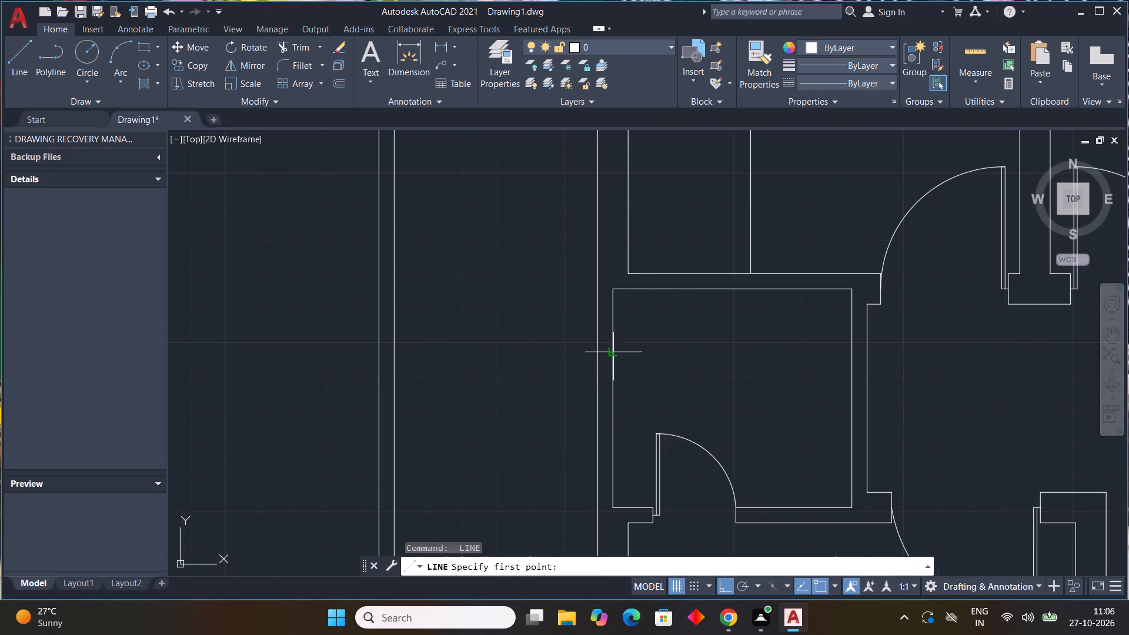
{"action": "left_click", "coordinate": [596, 353]}
{"action": "key", "text": "Escape"}
{"action": "key", "text": "space"}
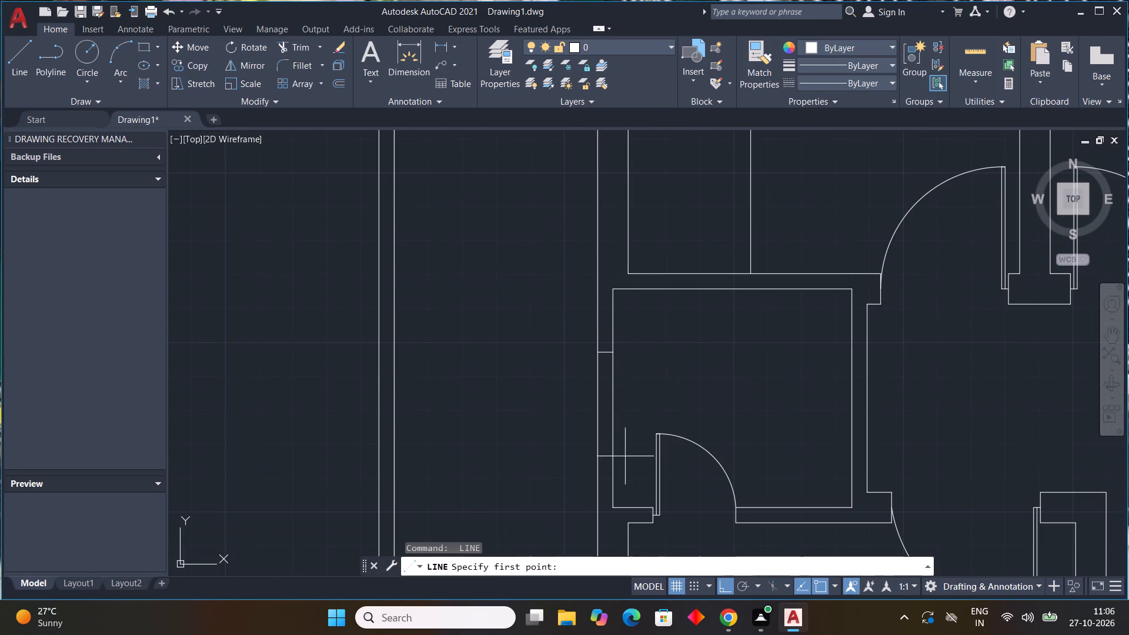
{"action": "left_click_drag", "start_coordinate": [619, 446], "coordinate": [612, 448]}
{"action": "left_click", "coordinate": [592, 448]}
{"action": "key", "text": "Escape"}
Draw a vertical line joining the midpoints of the two short lines in the small room's left wall.
{"action": "key", "text": "space"}
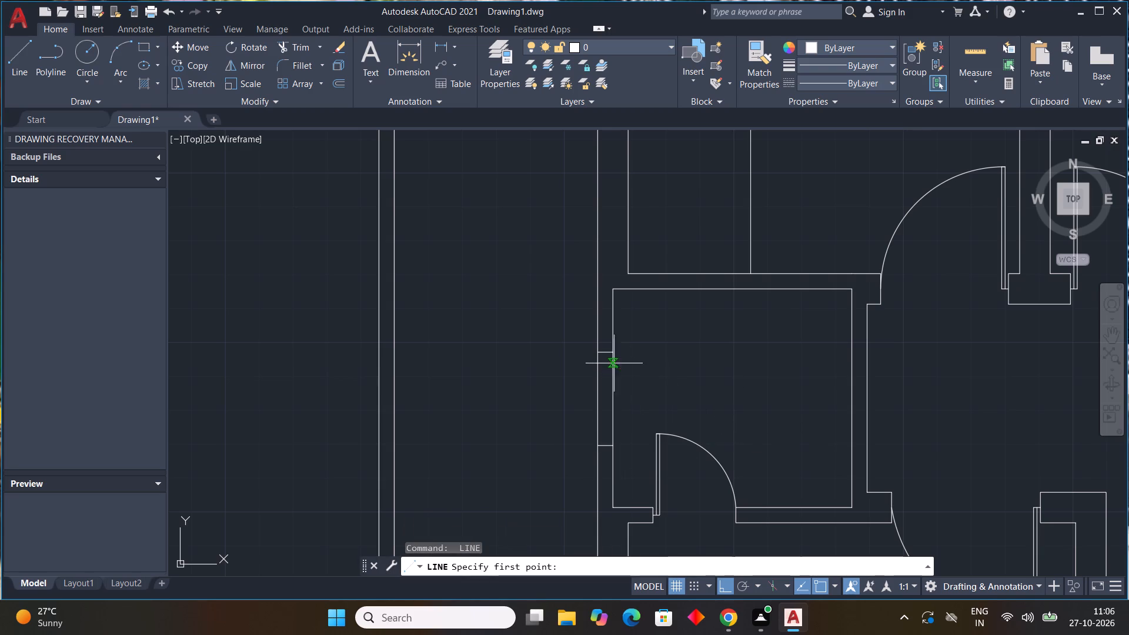
{"action": "left_click", "coordinate": [608, 349]}
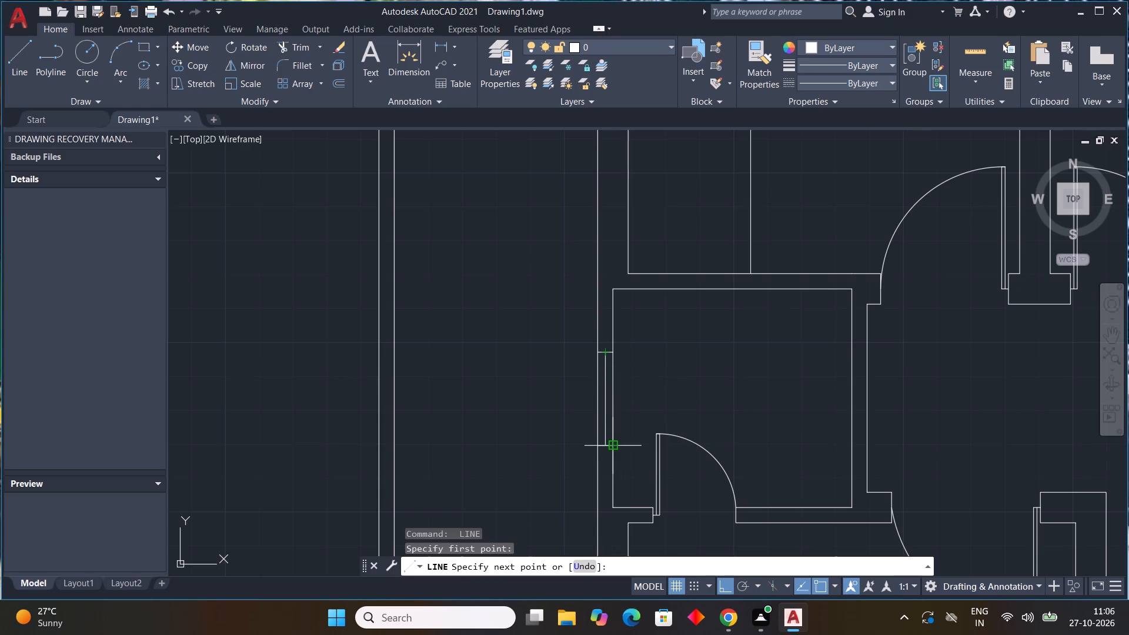
{"action": "left_click", "coordinate": [605, 445]}
{"action": "key", "text": "Escape"}
Draw two short vertical lines across the top wall of the upper-left room with the L-shaped inner outline, one towards each corner.
{"action": "scroll", "coordinate": [720, 328], "scroll_direction": "down", "scroll_amount": 1}
{"action": "middle_click_drag", "start_coordinate": [716, 353], "coordinate": [692, 432]}
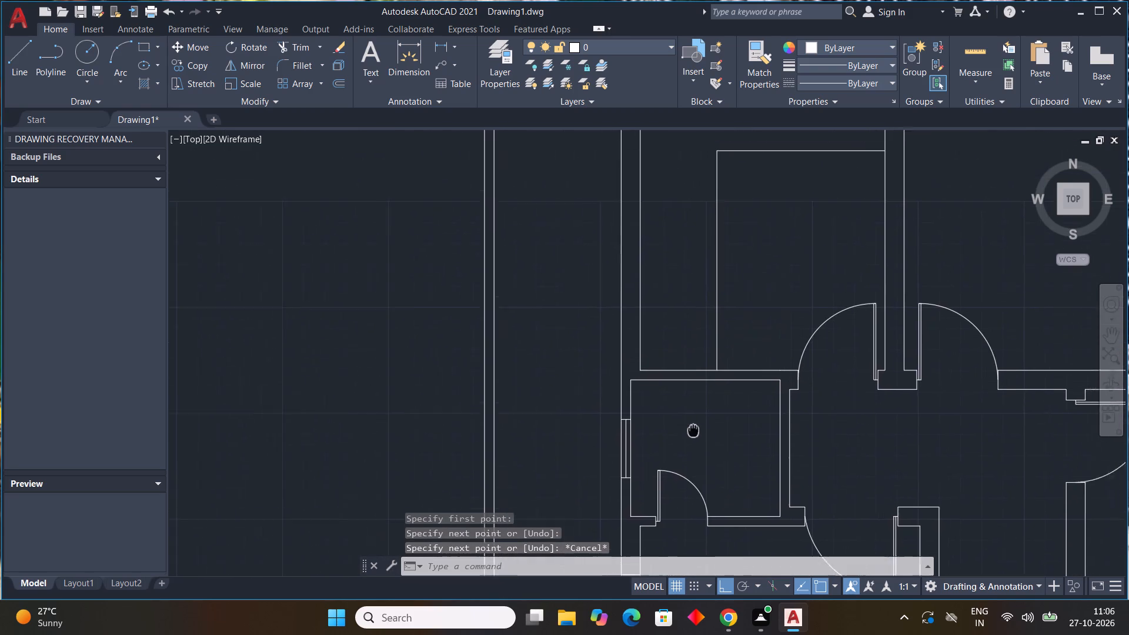
{"action": "middle_click_drag", "start_coordinate": [692, 432], "coordinate": [681, 452]}
{"action": "middle_click_drag", "start_coordinate": [706, 426], "coordinate": [704, 452]}
{"action": "scroll", "coordinate": [705, 433], "scroll_direction": "down", "scroll_amount": 1}
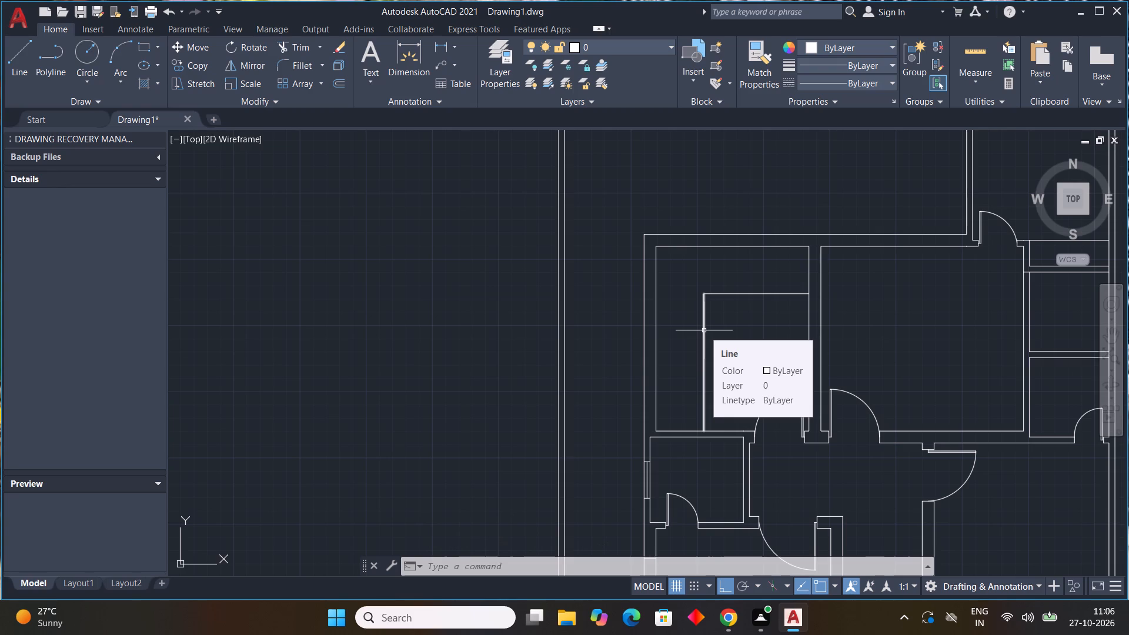
{"action": "middle_click_drag", "start_coordinate": [921, 381], "coordinate": [897, 419]}
{"action": "middle_click", "coordinate": [897, 419]}
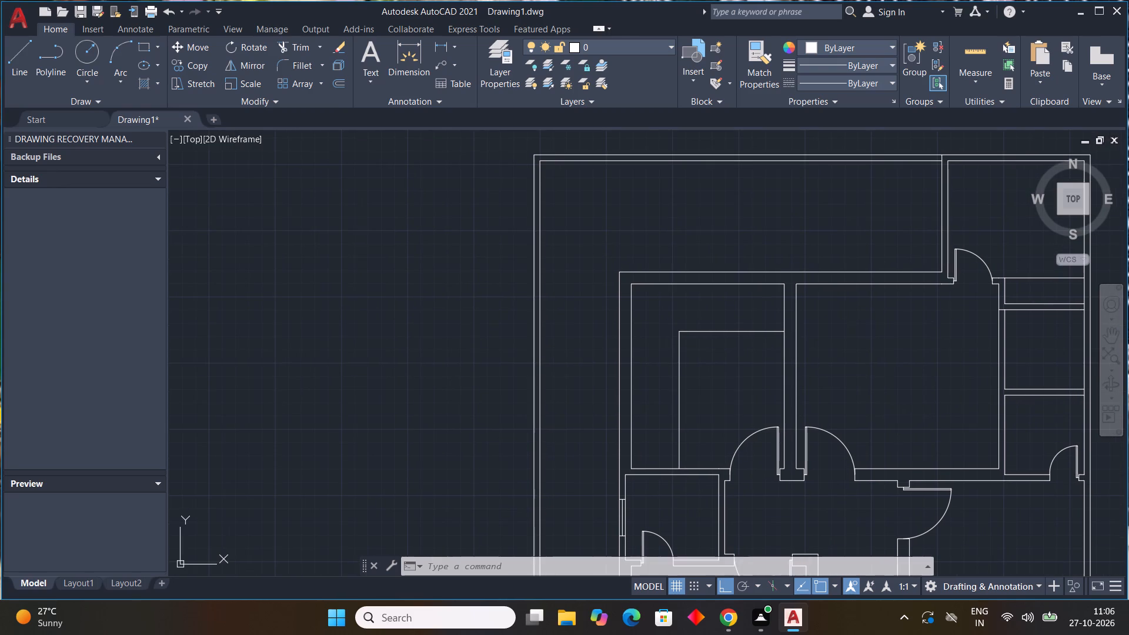
{"action": "key", "text": "l"}
{"action": "key", "text": "space"}
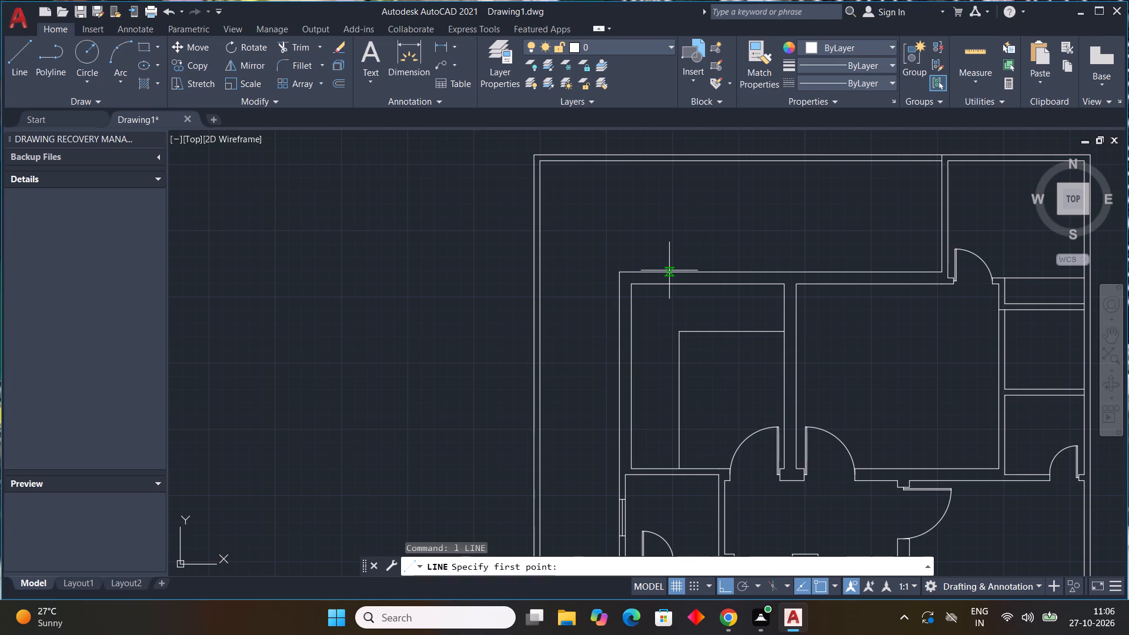
{"action": "left_click", "coordinate": [663, 272]}
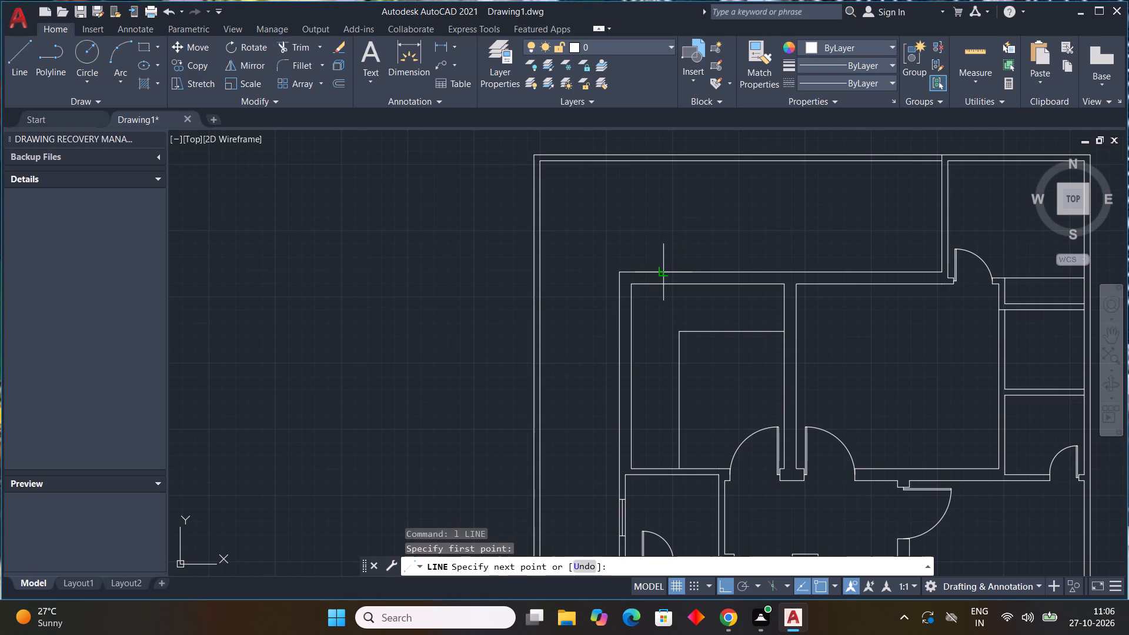
{"action": "left_click", "coordinate": [662, 288]}
{"action": "key", "text": "Escape"}
{"action": "key", "text": "space"}
{"action": "scroll", "coordinate": [741, 272], "scroll_direction": "up", "scroll_amount": 2}
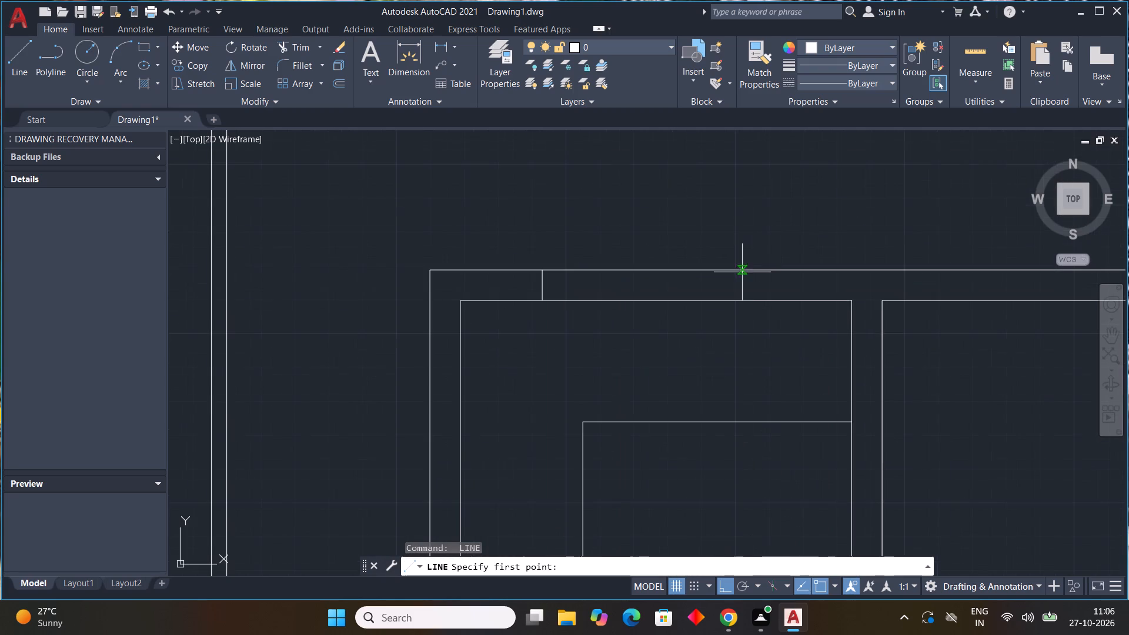
{"action": "left_click", "coordinate": [747, 270]}
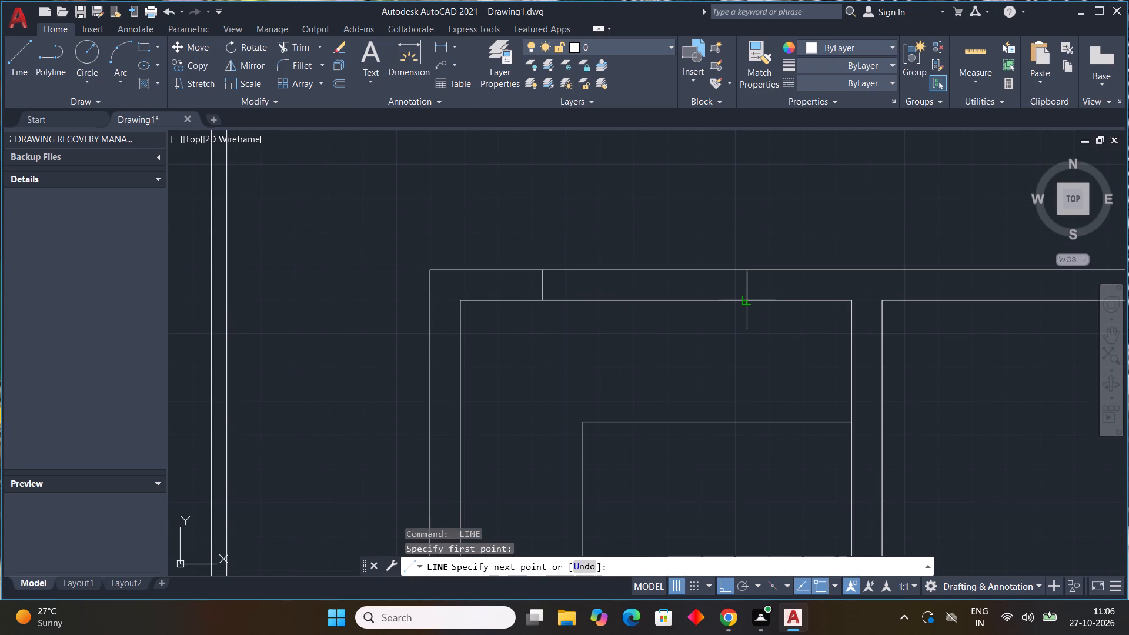
{"action": "left_click", "coordinate": [749, 300]}
{"action": "key", "text": "Escape"}
Draw two short vertical lines across the top wall of the adjacent upper middle room, one towards each end.
{"action": "middle_click_drag", "start_coordinate": [792, 350], "coordinate": [699, 372]}
{"action": "scroll", "coordinate": [777, 369], "scroll_direction": "down", "scroll_amount": 3}
{"action": "middle_click_drag", "start_coordinate": [693, 371], "coordinate": [659, 362]}
{"action": "middle_click_drag", "start_coordinate": [821, 366], "coordinate": [686, 389]}
{"action": "middle_click", "coordinate": [686, 392]}
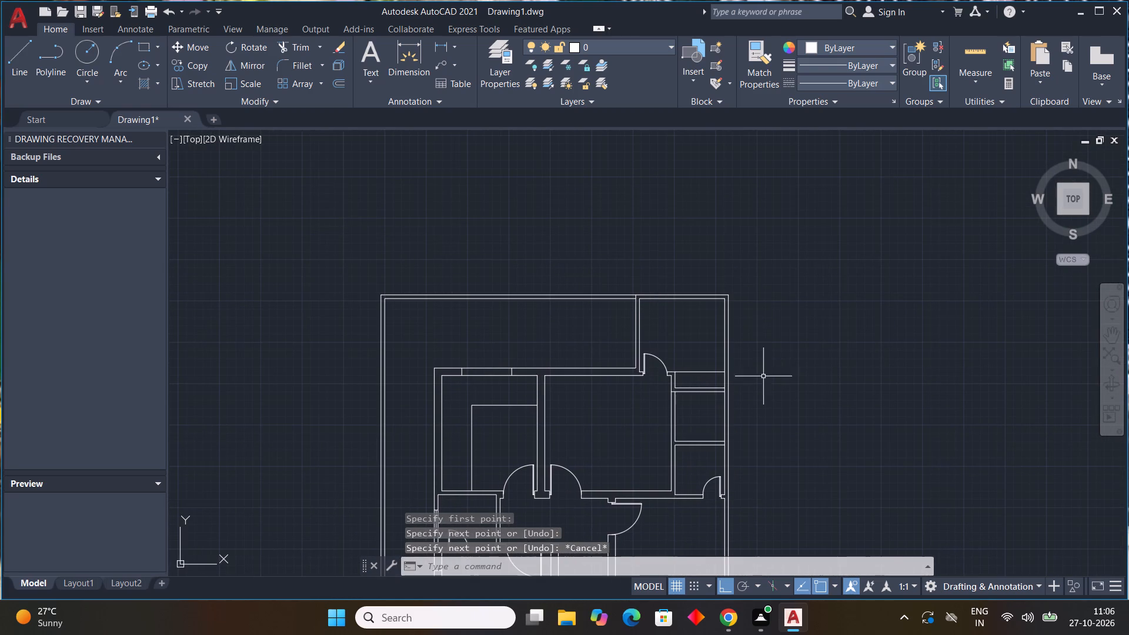
{"action": "key", "text": "l"}
{"action": "key", "text": "space"}
{"action": "scroll", "coordinate": [553, 363], "scroll_direction": "up", "scroll_amount": 3}
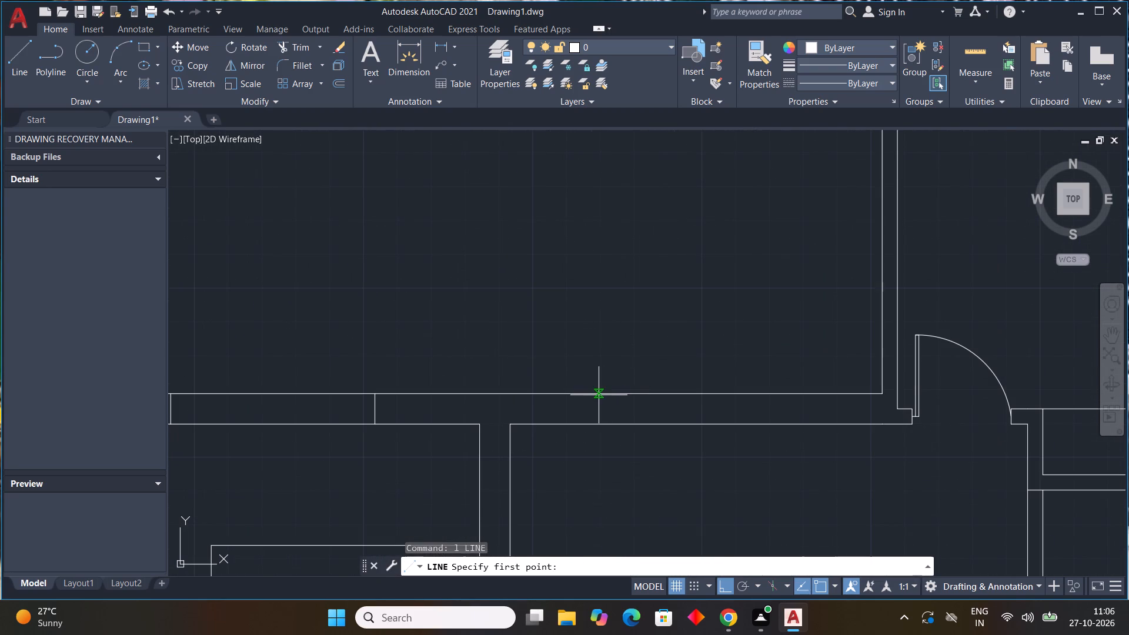
{"action": "left_click", "coordinate": [597, 395]}
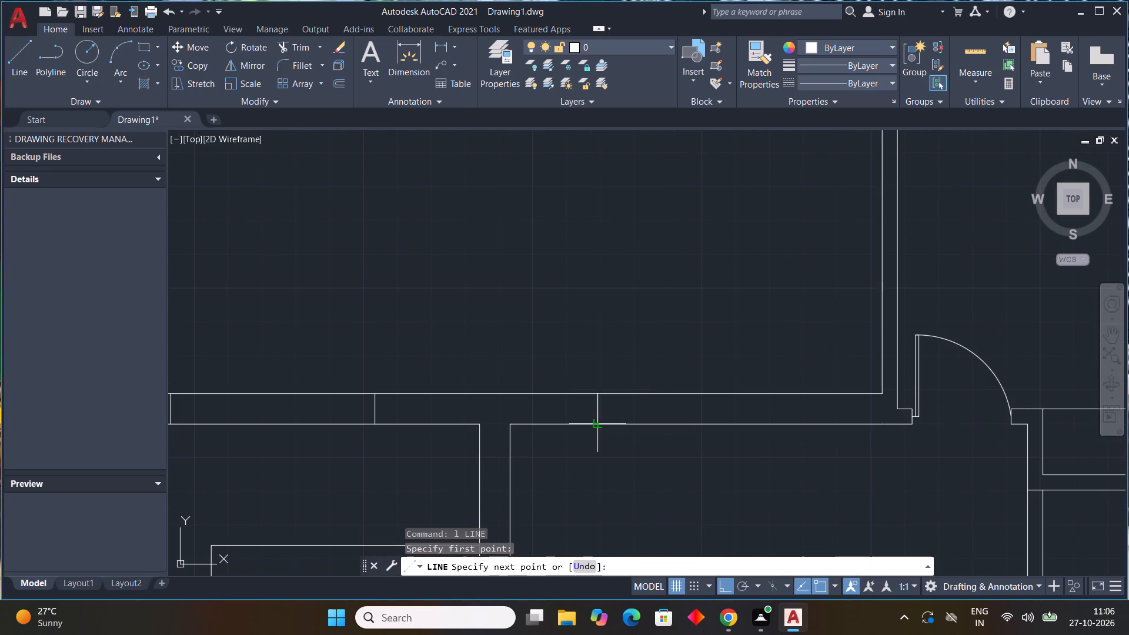
{"action": "left_click", "coordinate": [599, 426]}
{"action": "key", "text": "Escape"}
{"action": "key", "text": "space"}
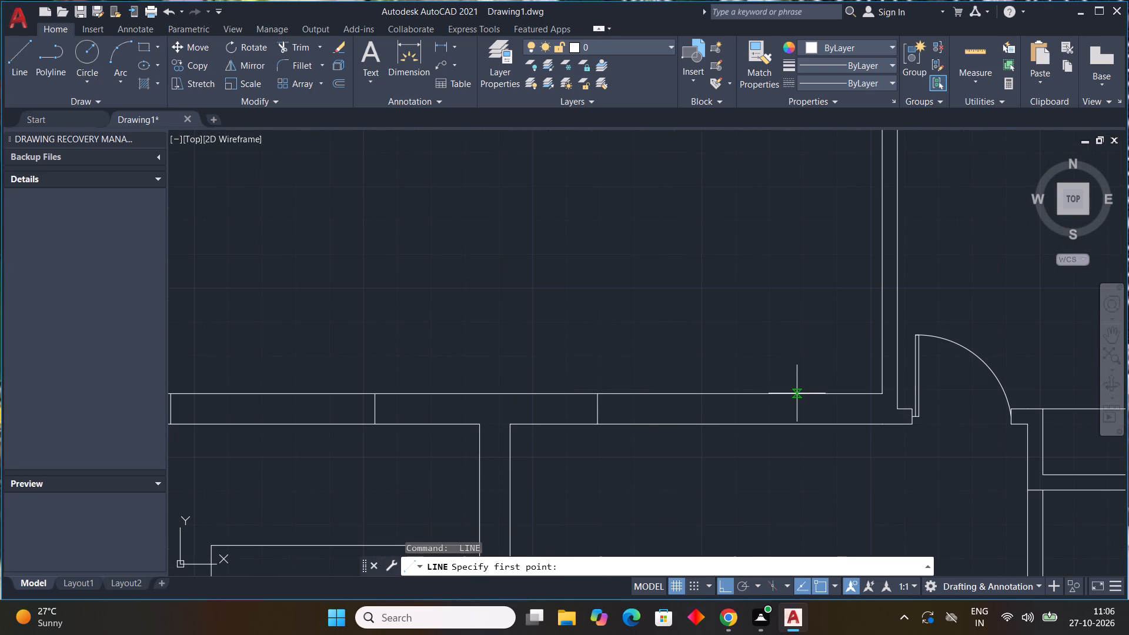
{"action": "left_click", "coordinate": [794, 393]}
{"action": "left_click", "coordinate": [794, 421]}
{"action": "key", "text": "Escape"}
Draw two short horizontal lines across the left wall of the top-right room, one near its top and one above the door.
{"action": "scroll", "coordinate": [836, 437], "scroll_direction": "down", "scroll_amount": 2}
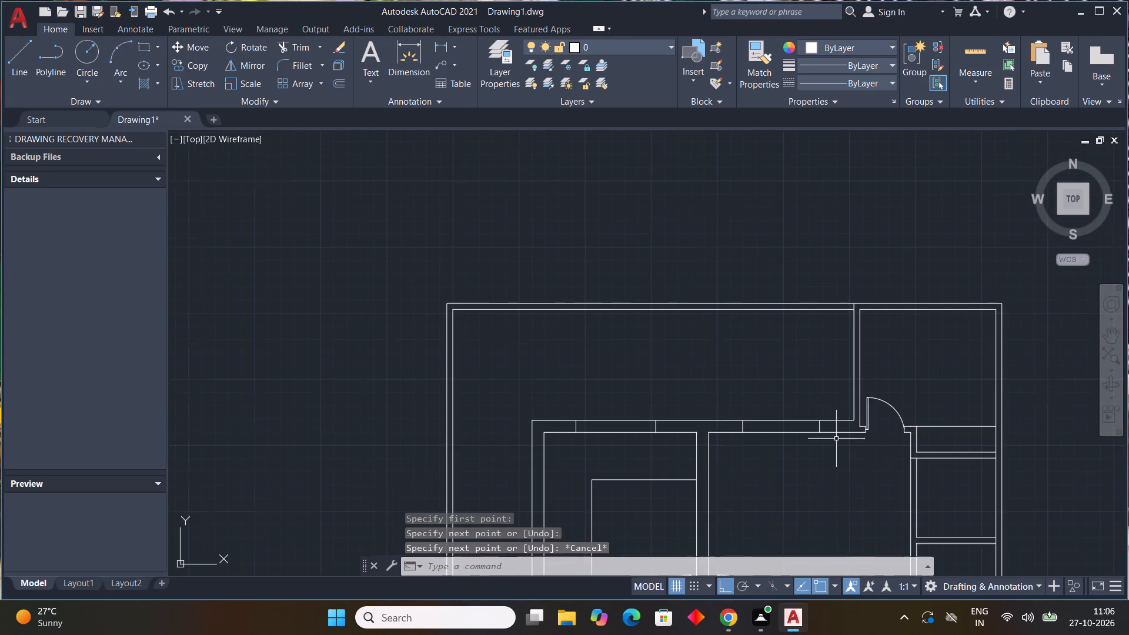
{"action": "middle_click_drag", "start_coordinate": [861, 463], "coordinate": [741, 440]}
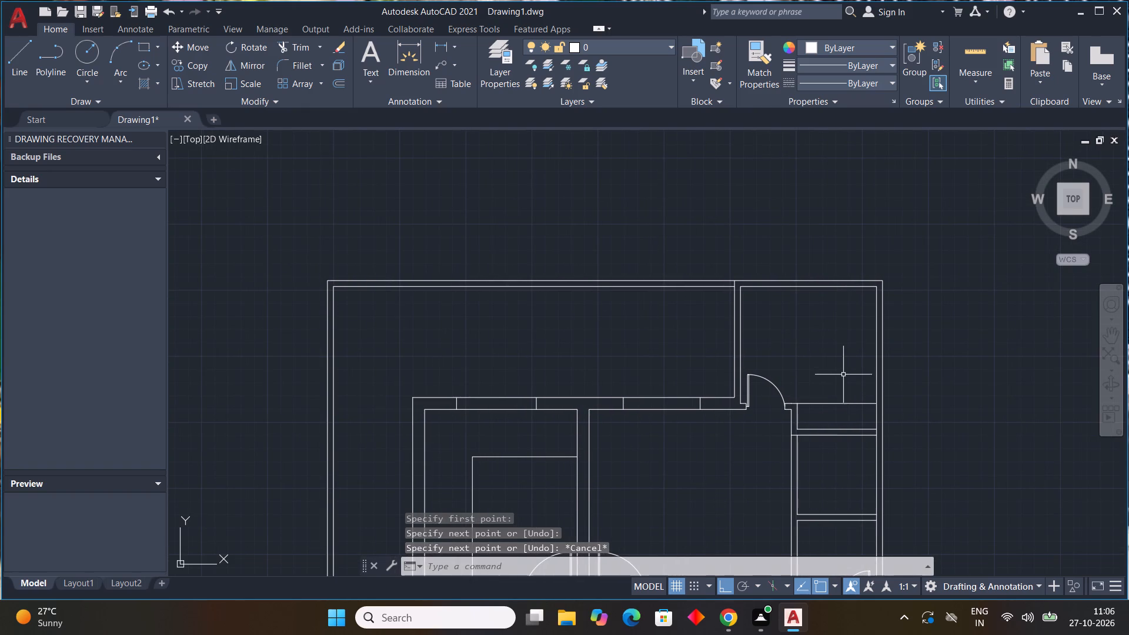
{"action": "key", "text": "space"}
{"action": "scroll", "coordinate": [777, 299], "scroll_direction": "up", "scroll_amount": 2}
{"action": "left_click", "coordinate": [686, 310]}
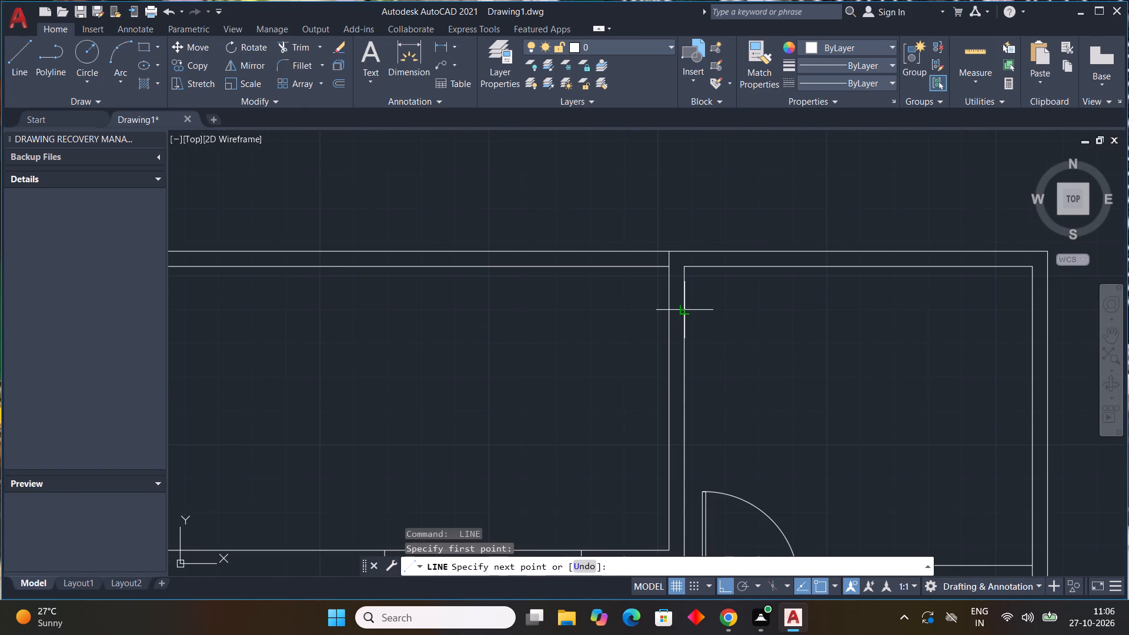
{"action": "left_click", "coordinate": [671, 313]}
{"action": "key", "text": "Escape"}
{"action": "key", "text": "space"}
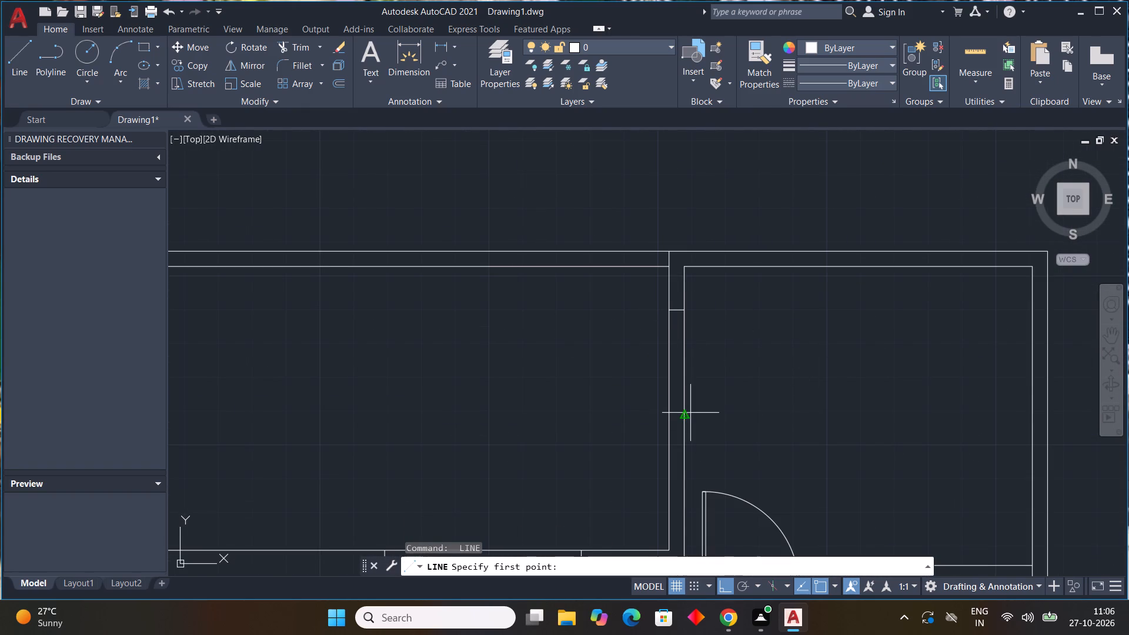
{"action": "left_click", "coordinate": [682, 433]}
{"action": "left_click", "coordinate": [664, 435]}
{"action": "key", "text": "Escape"}
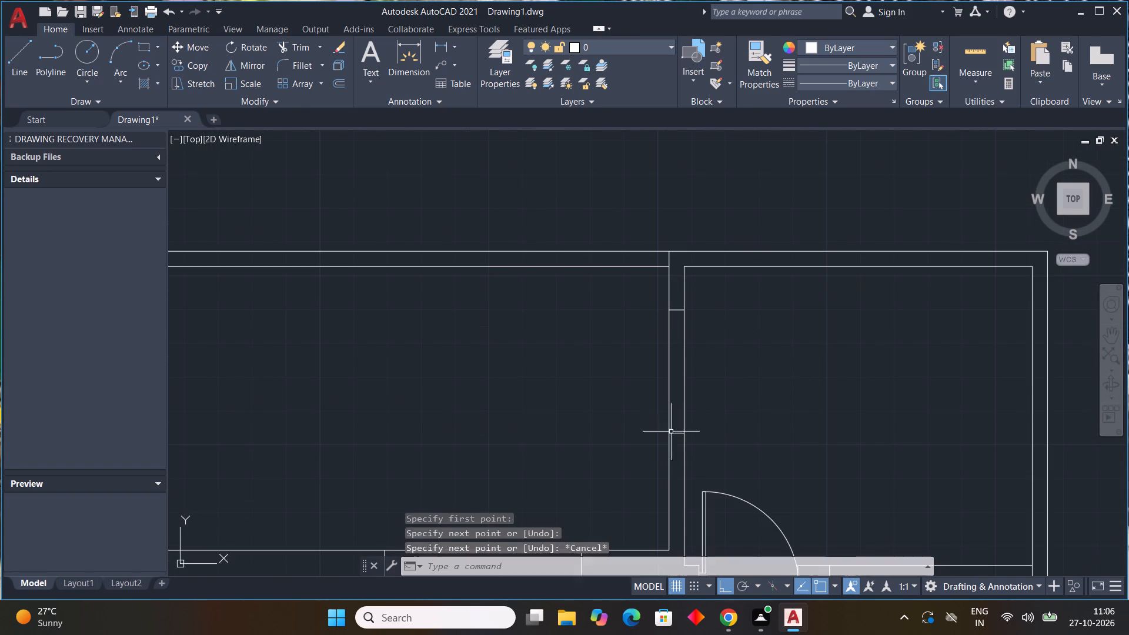
Draw a vertical line joining the midpoints of the two short lines in the top-right room's left wall.
{"action": "key", "text": "space"}
{"action": "left_click", "coordinate": [677, 310]}
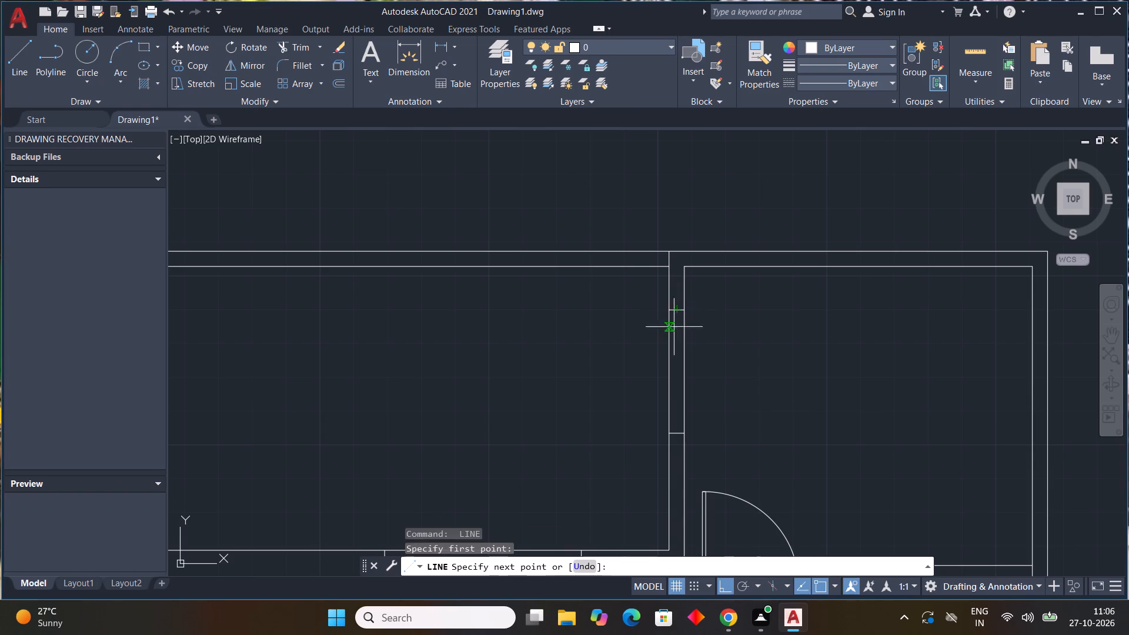
{"action": "left_click", "coordinate": [676, 429]}
{"action": "key", "text": "Escape"}
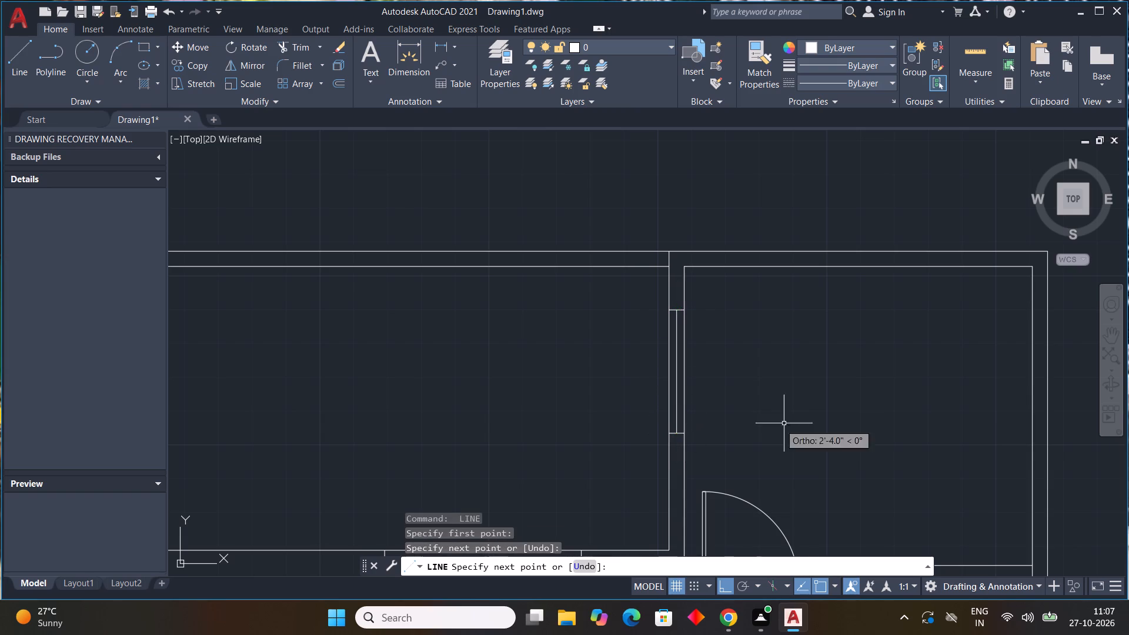
Draw two short vertical lines across the wall between the room above the staircase and the small room right of the stairs.
{"action": "scroll", "coordinate": [794, 416], "scroll_direction": "down", "scroll_amount": 3}
{"action": "middle_click_drag", "start_coordinate": [809, 435], "coordinate": [693, 299]}
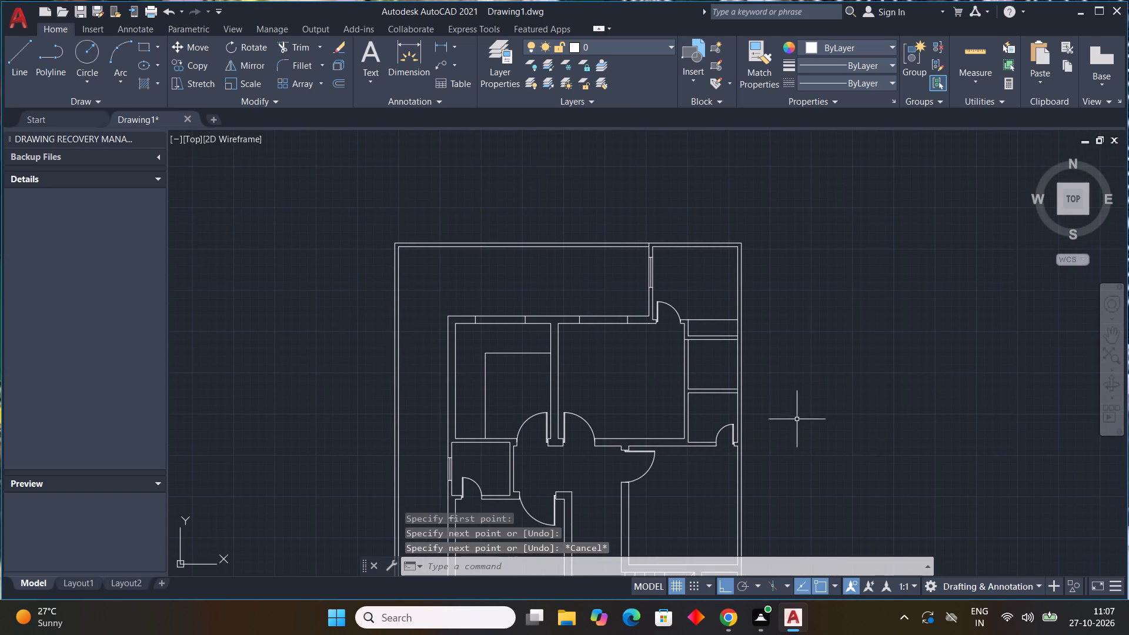
{"action": "middle_click_drag", "start_coordinate": [788, 413], "coordinate": [739, 390]}
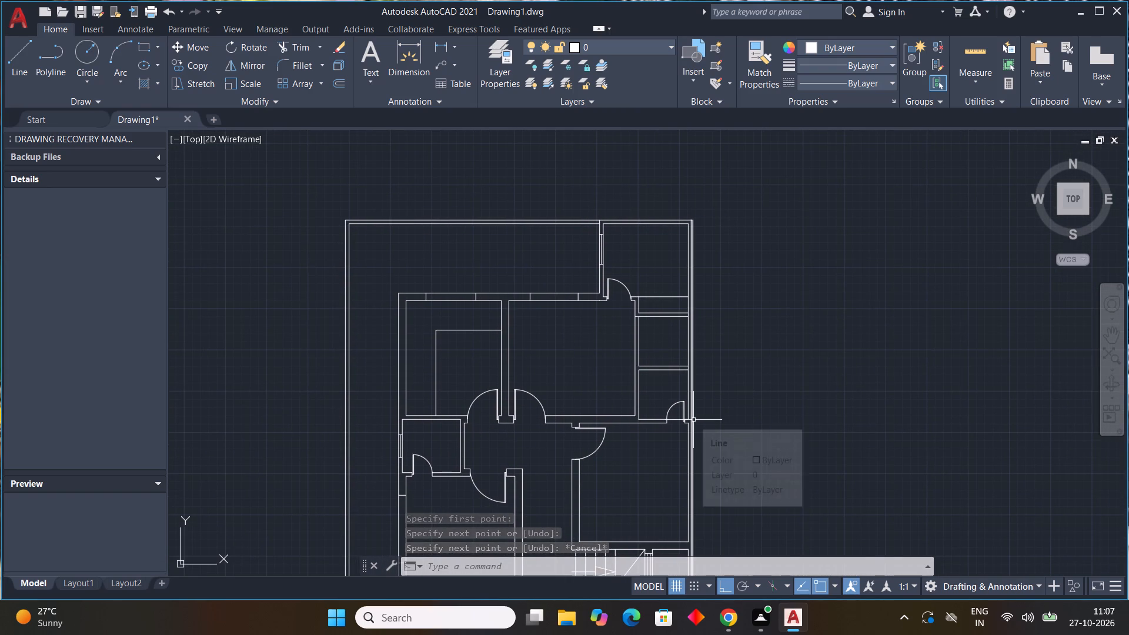
{"action": "middle_click_drag", "start_coordinate": [870, 466], "coordinate": [880, 395]}
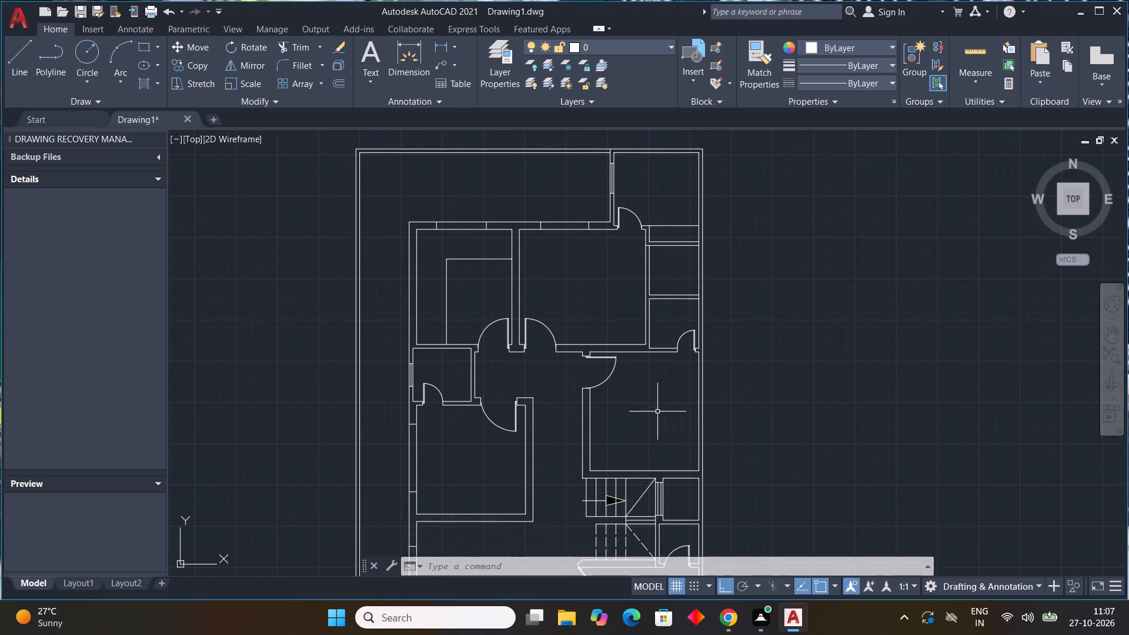
{"action": "middle_click_drag", "start_coordinate": [657, 412], "coordinate": [668, 340]}
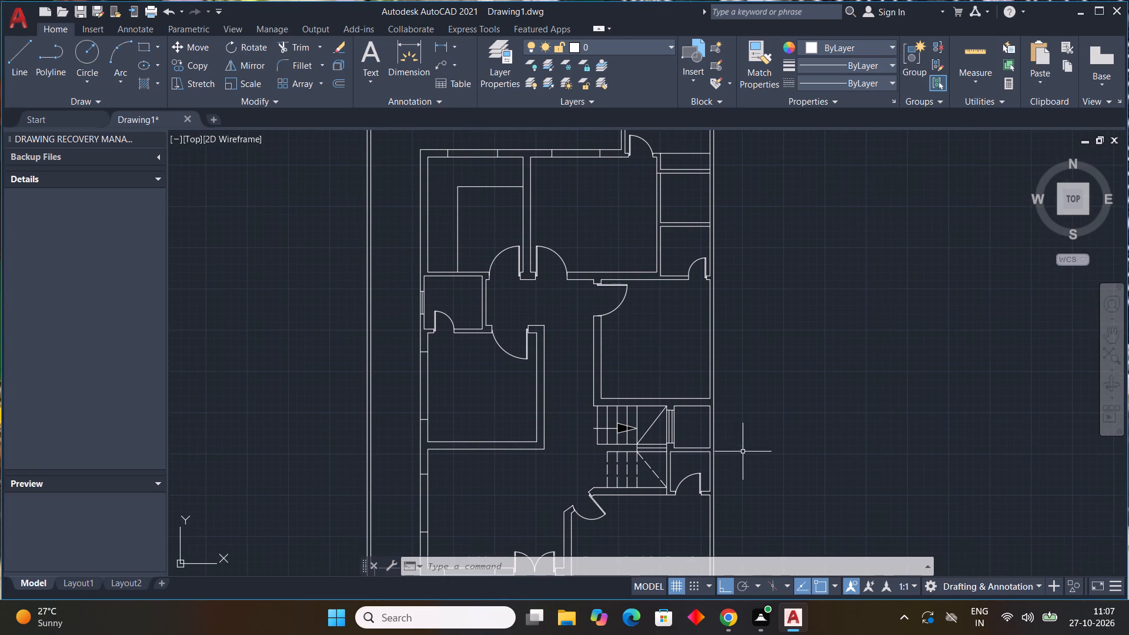
{"action": "scroll", "coordinate": [679, 407], "scroll_direction": "up", "scroll_amount": 4}
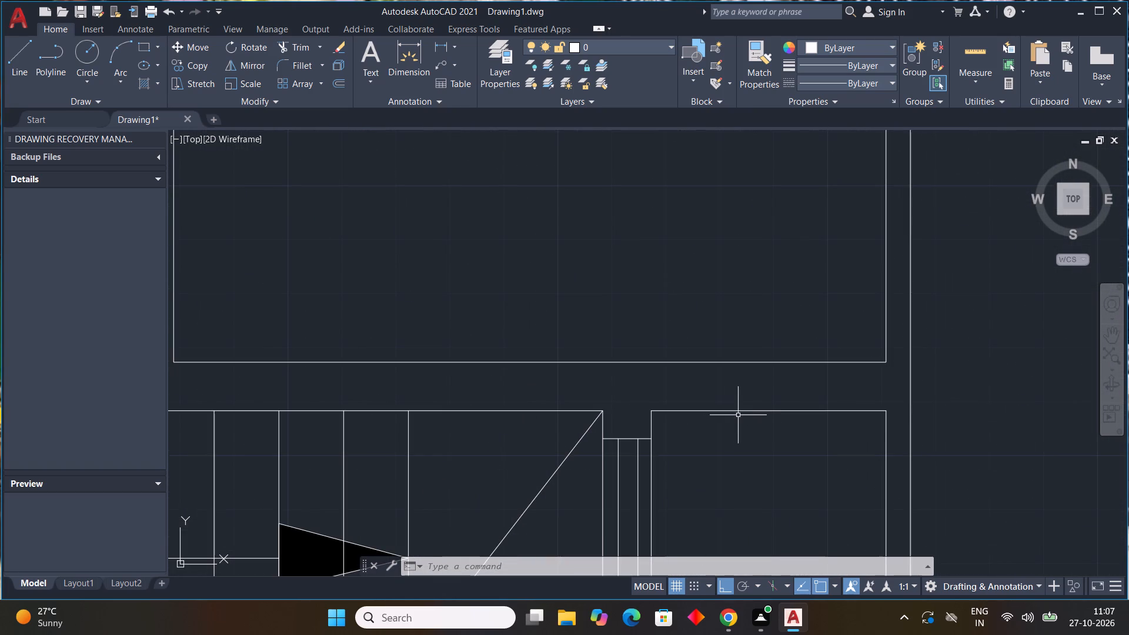
{"action": "key", "text": "l"}
{"action": "key", "text": "space"}
{"action": "left_click", "coordinate": [685, 364]}
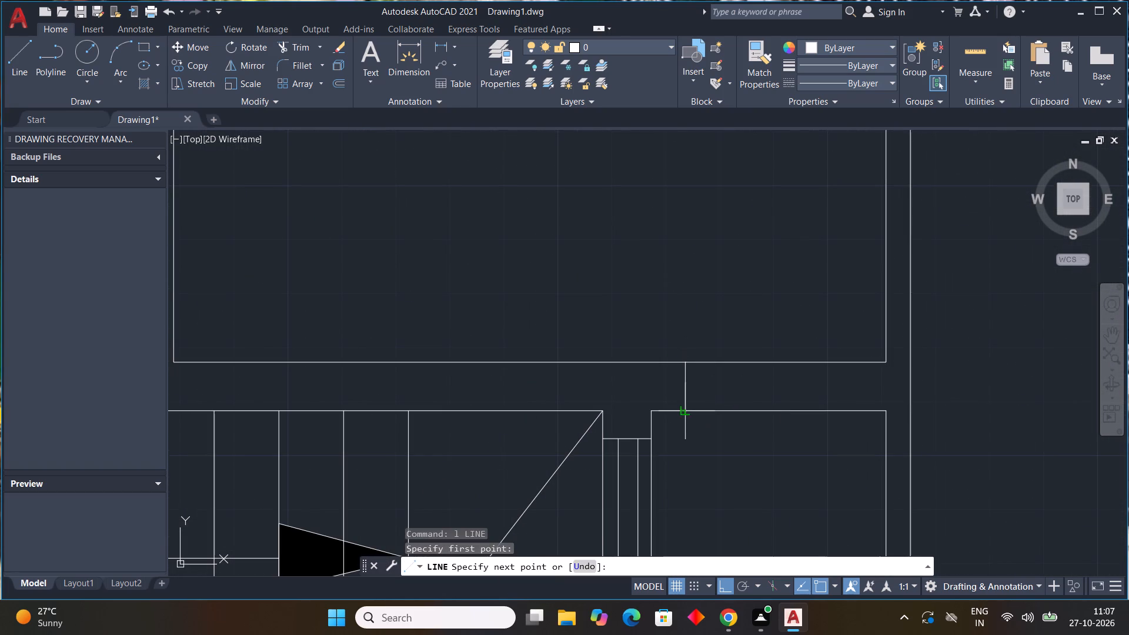
{"action": "left_click", "coordinate": [684, 407]}
{"action": "key", "text": "space"}
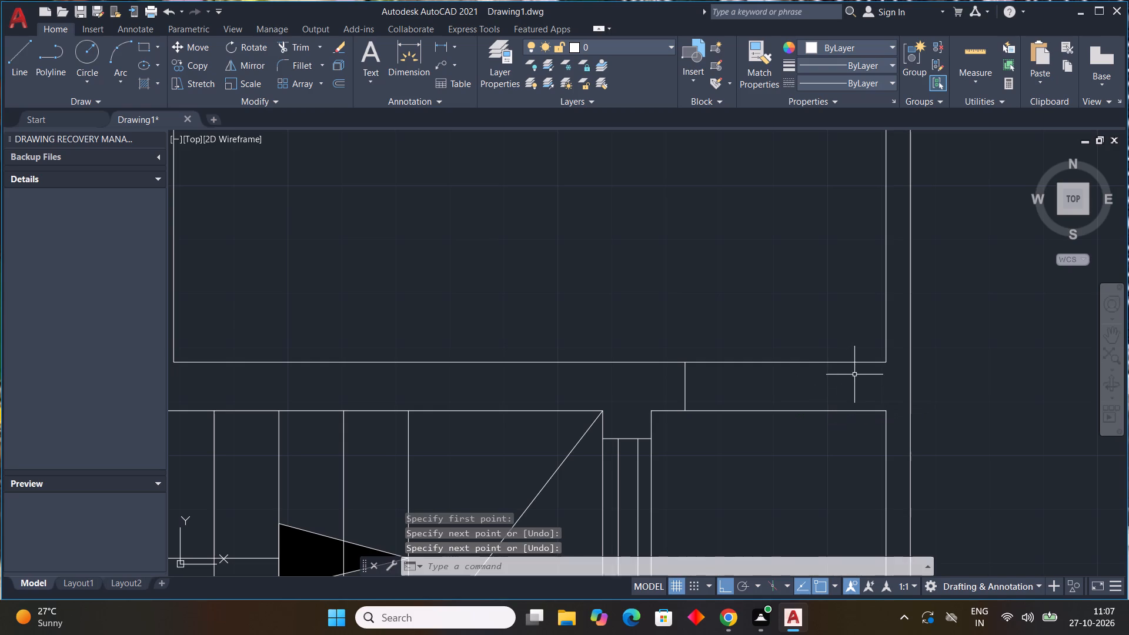
{"action": "key", "text": "space"}
{"action": "left_click", "coordinate": [852, 360]}
{"action": "left_click", "coordinate": [850, 410]}
{"action": "key", "text": "Escape"}
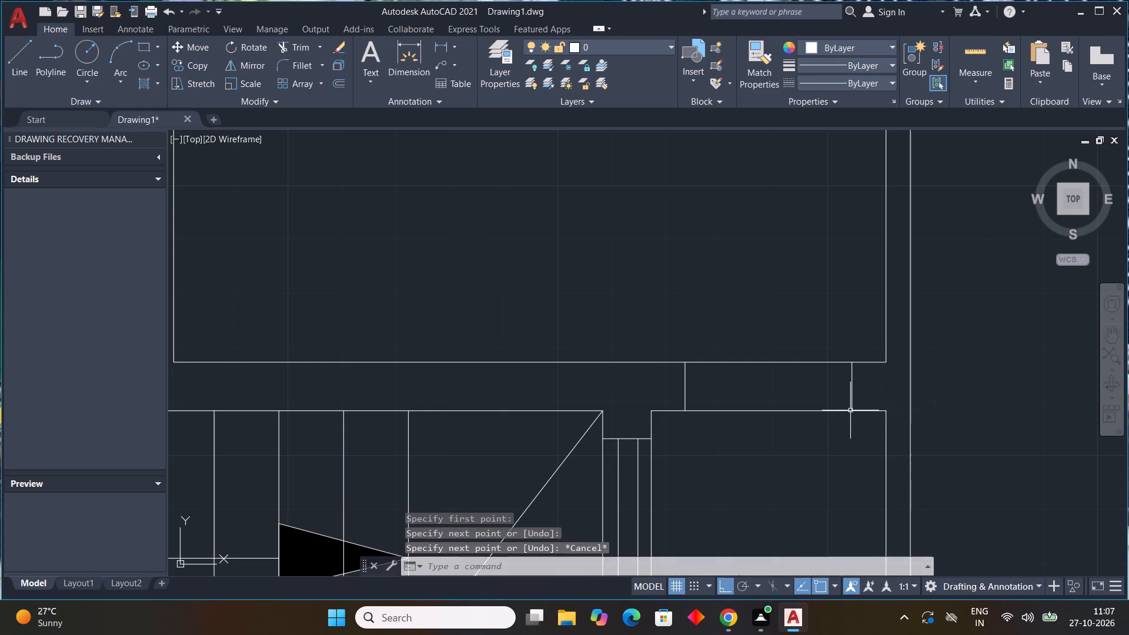
Examine the walls around the staircase and the lower rooms for remaining window positions.
{"action": "scroll", "coordinate": [894, 423], "scroll_direction": "down", "scroll_amount": 2}
{"action": "middle_click_drag", "start_coordinate": [901, 425], "coordinate": [880, 339]}
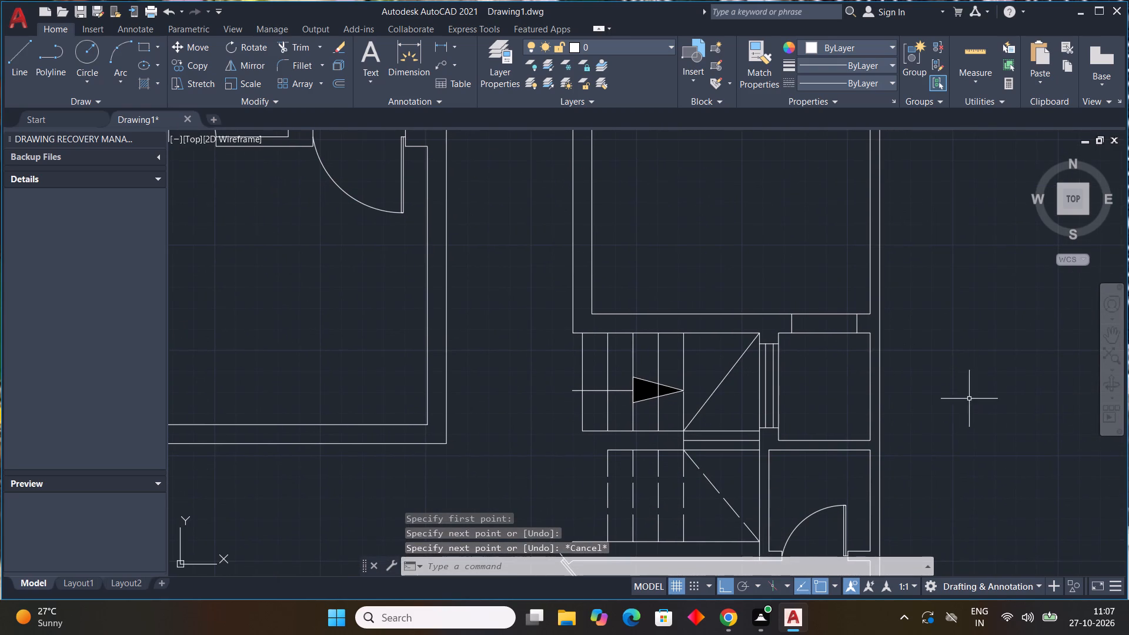
{"action": "middle_click_drag", "start_coordinate": [951, 404], "coordinate": [913, 375]}
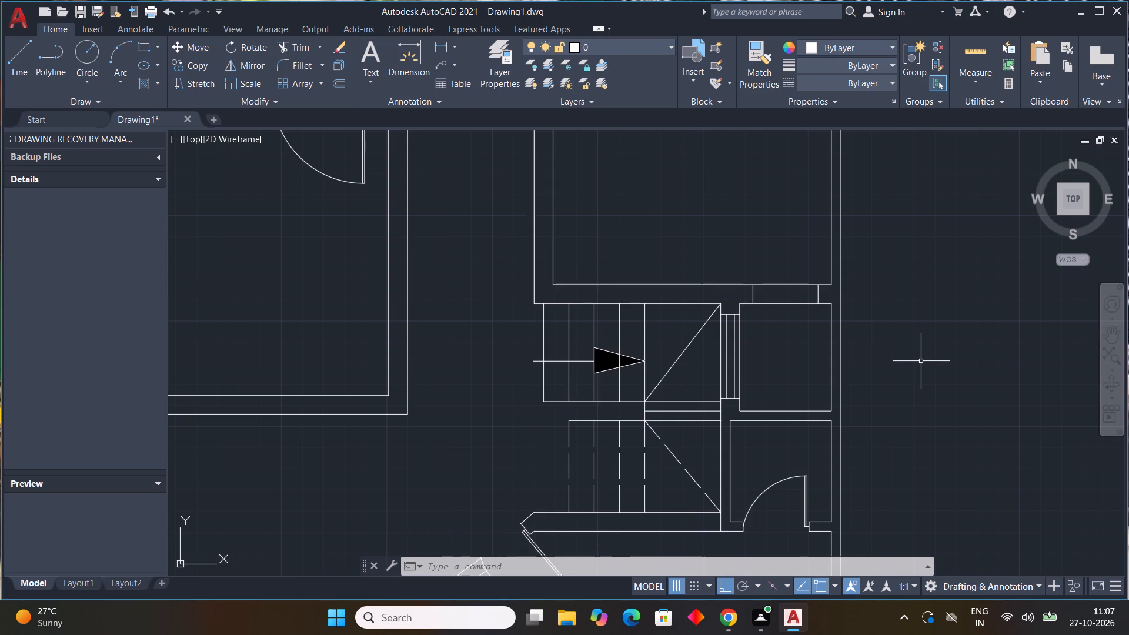
{"action": "scroll", "coordinate": [938, 396], "scroll_direction": "down", "scroll_amount": 1}
{"action": "middle_click_drag", "start_coordinate": [938, 396], "coordinate": [927, 295]}
{"action": "middle_click_drag", "start_coordinate": [922, 289], "coordinate": [914, 280]}
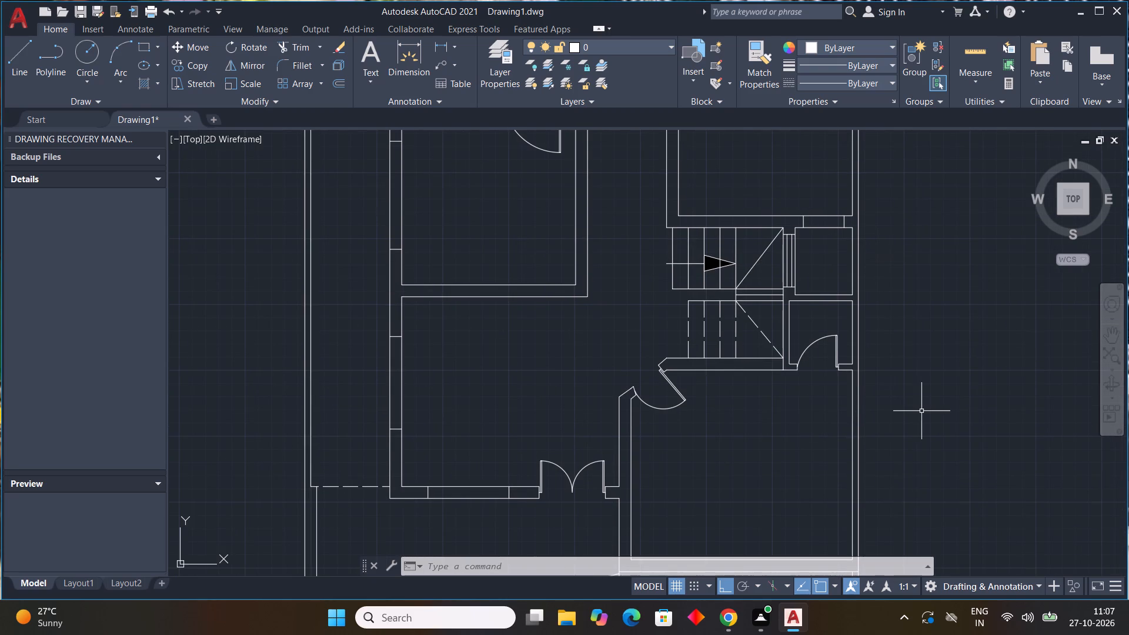
{"action": "middle_click_drag", "start_coordinate": [922, 412], "coordinate": [834, 243]}
{"action": "middle_click", "coordinate": [833, 240]}
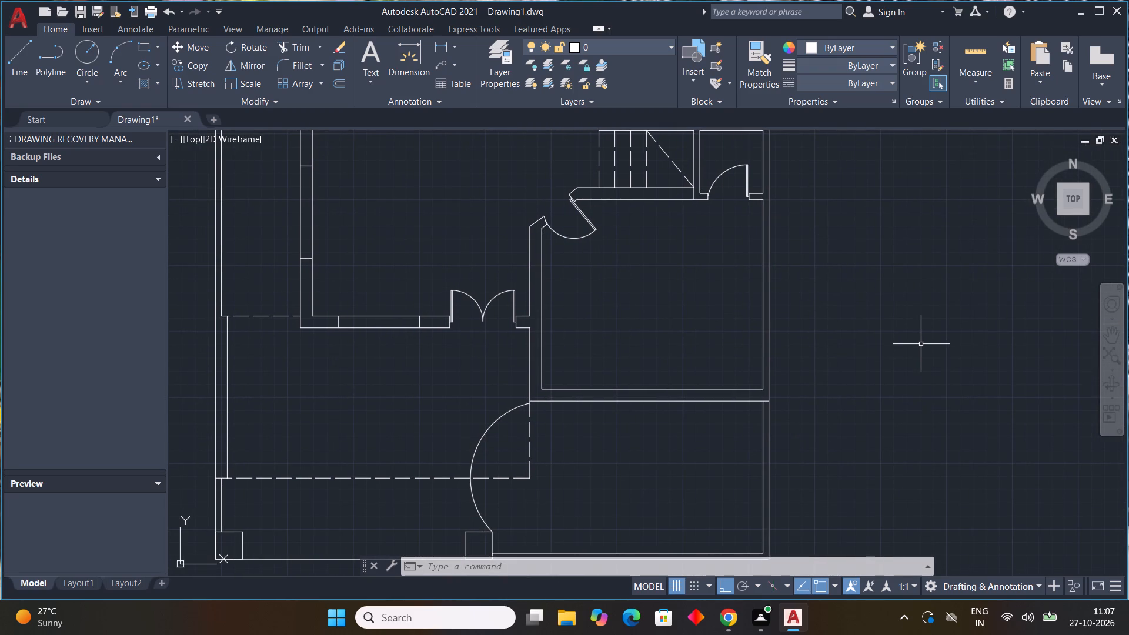
Draw two short vertical lines across the bottom wall of the large room below the staircase to mark a window opening.
{"action": "key", "text": "l"}
{"action": "key", "text": "space"}
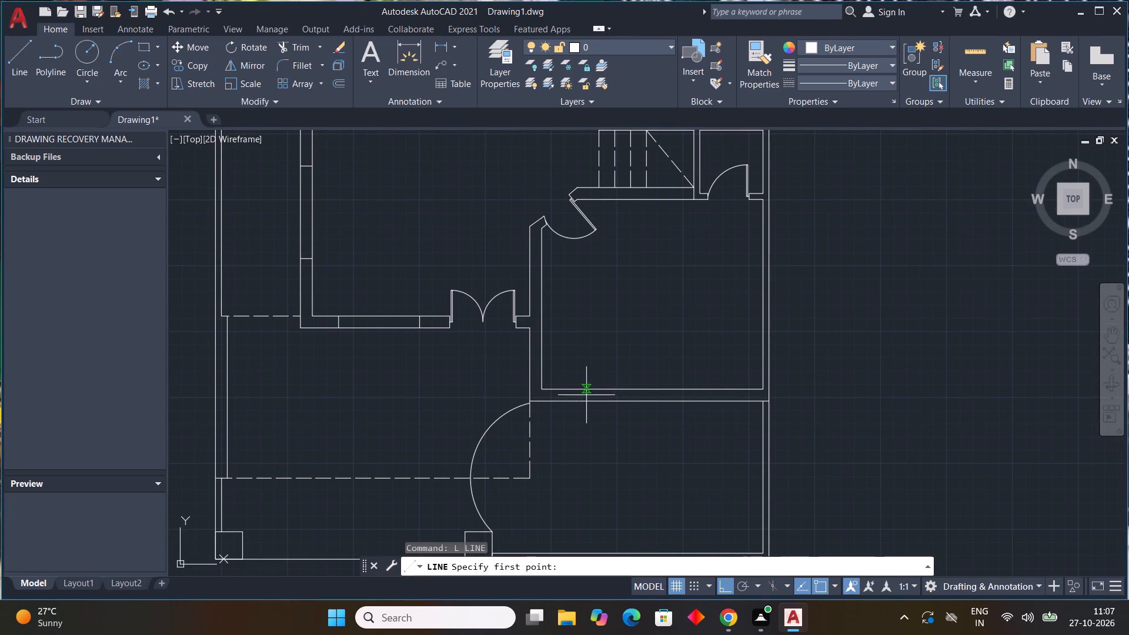
{"action": "left_click", "coordinate": [583, 388]}
{"action": "left_click", "coordinate": [584, 399]}
{"action": "key", "text": "Escape"}
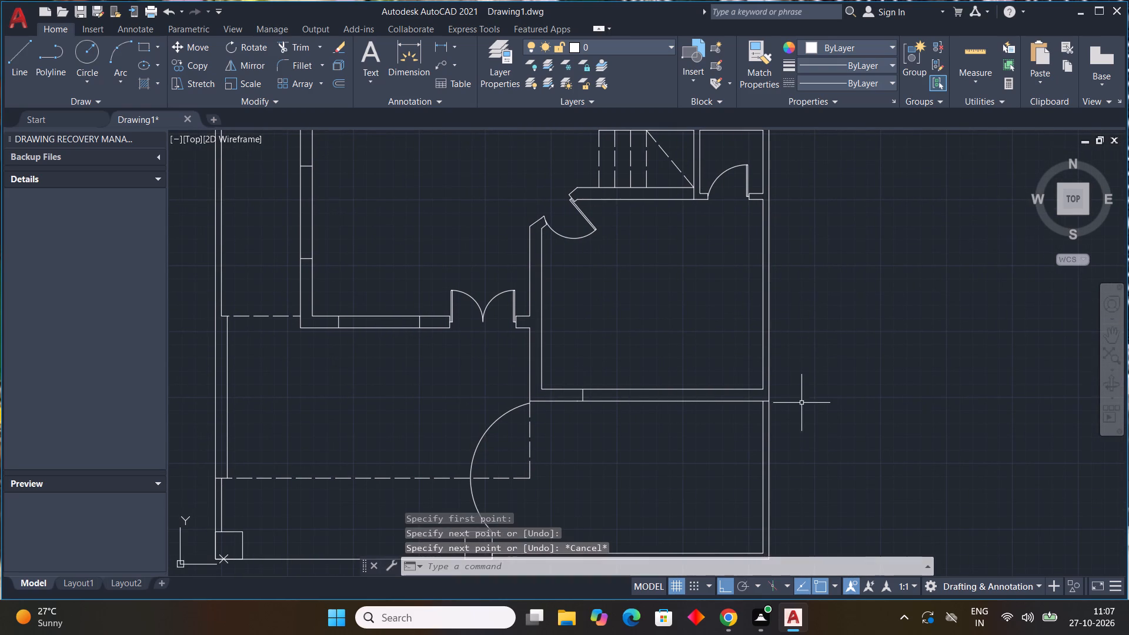
{"action": "key", "text": "space"}
{"action": "left_click", "coordinate": [713, 390]}
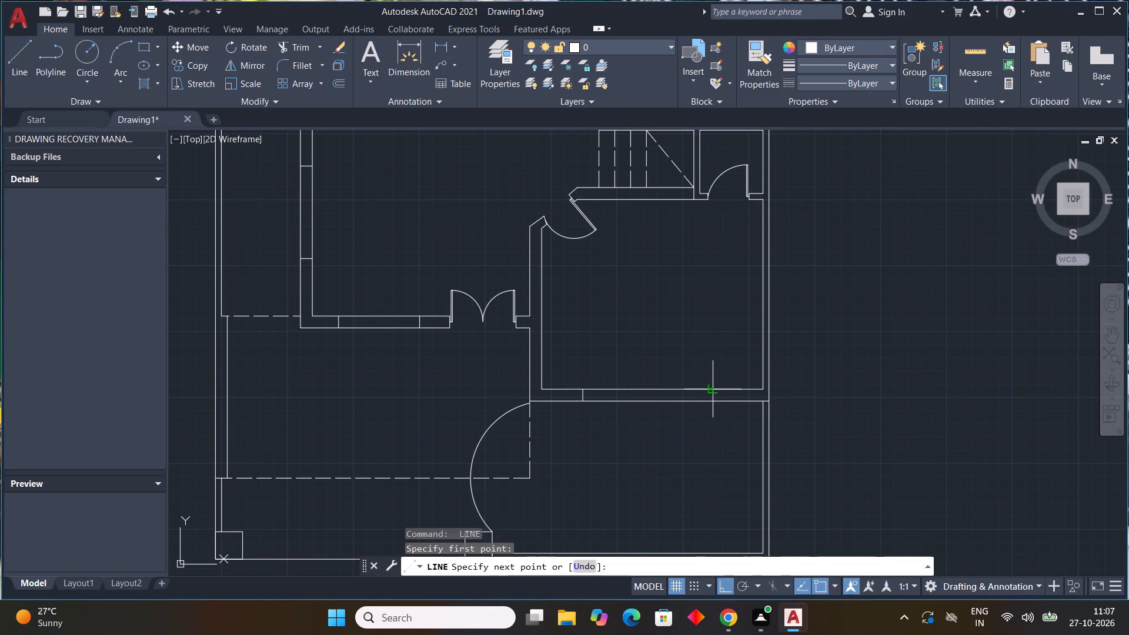
{"action": "left_click", "coordinate": [714, 398]}
{"action": "key", "text": "Escape"}
Offset the inner bottom wall line of the room below the staircase 3" downward twice, giving two parallel lines inside the wall.
{"action": "scroll", "coordinate": [866, 402], "scroll_direction": "down", "scroll_amount": 1}
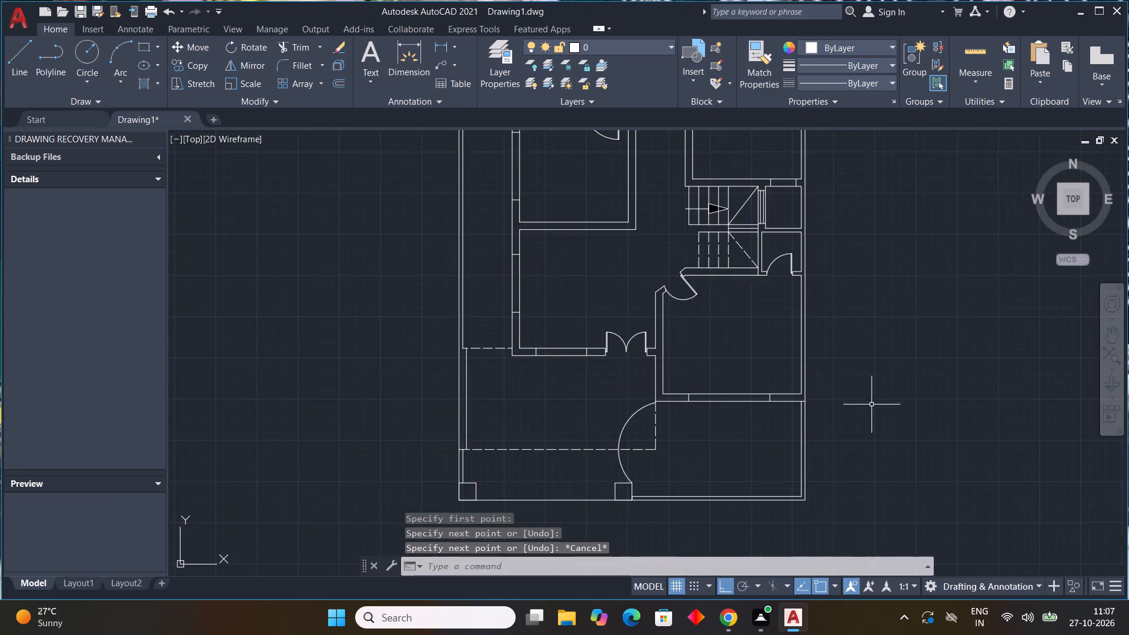
{"action": "scroll", "coordinate": [873, 406], "scroll_direction": "down", "scroll_amount": 1}
{"action": "middle_click_drag", "start_coordinate": [874, 411], "coordinate": [880, 425]}
{"action": "type", "text": "off"}
{"action": "key", "text": "space"}
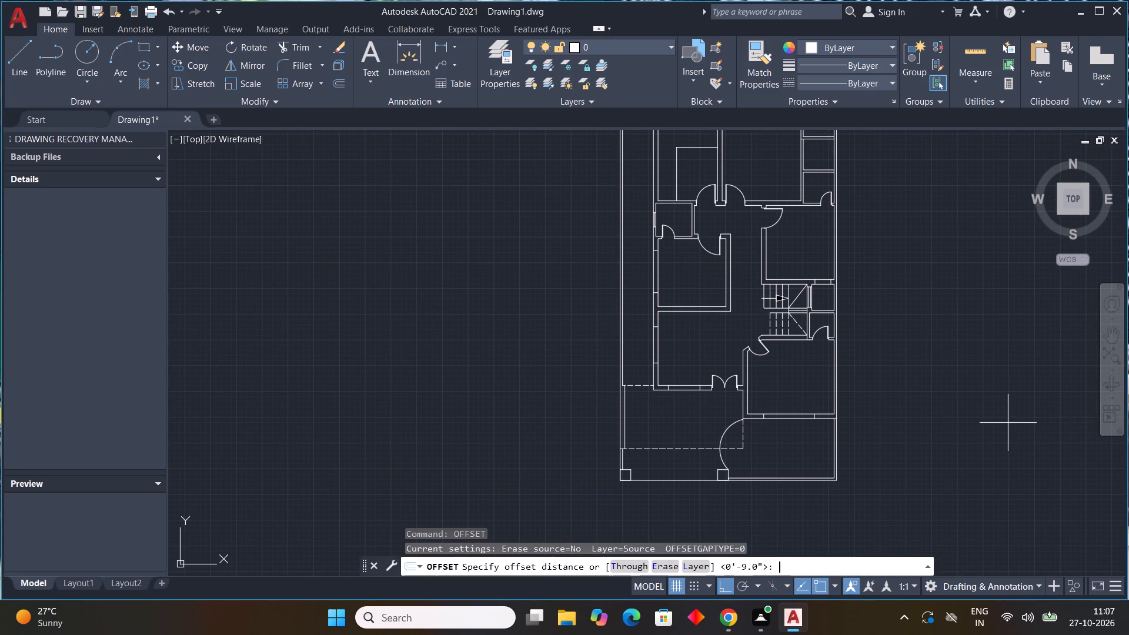
{"action": "type", "text": "3\""}
{"action": "key", "text": "Return"}
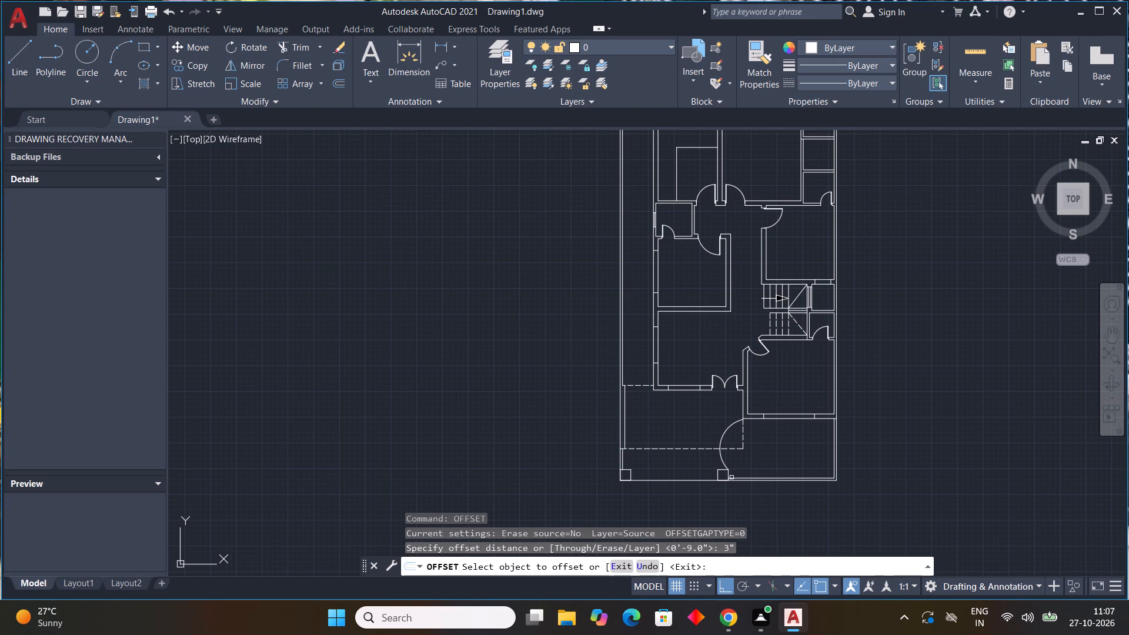
{"action": "middle_click_drag", "start_coordinate": [803, 443], "coordinate": [644, 489]}
{"action": "scroll", "coordinate": [647, 449], "scroll_direction": "up", "scroll_amount": 2}
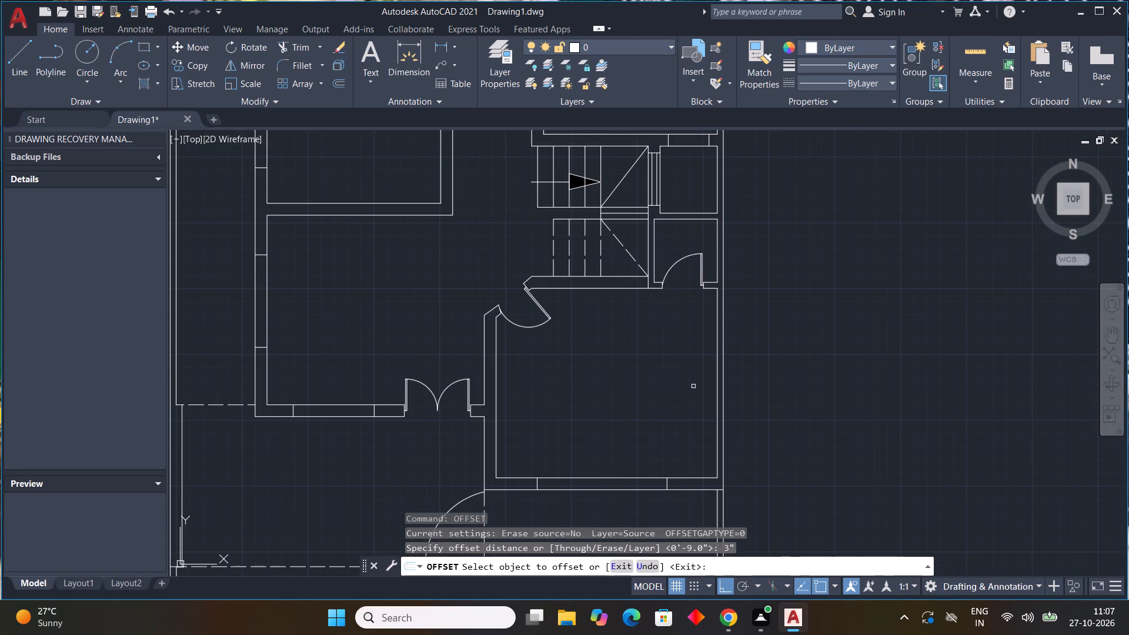
{"action": "left_click", "coordinate": [624, 477]}
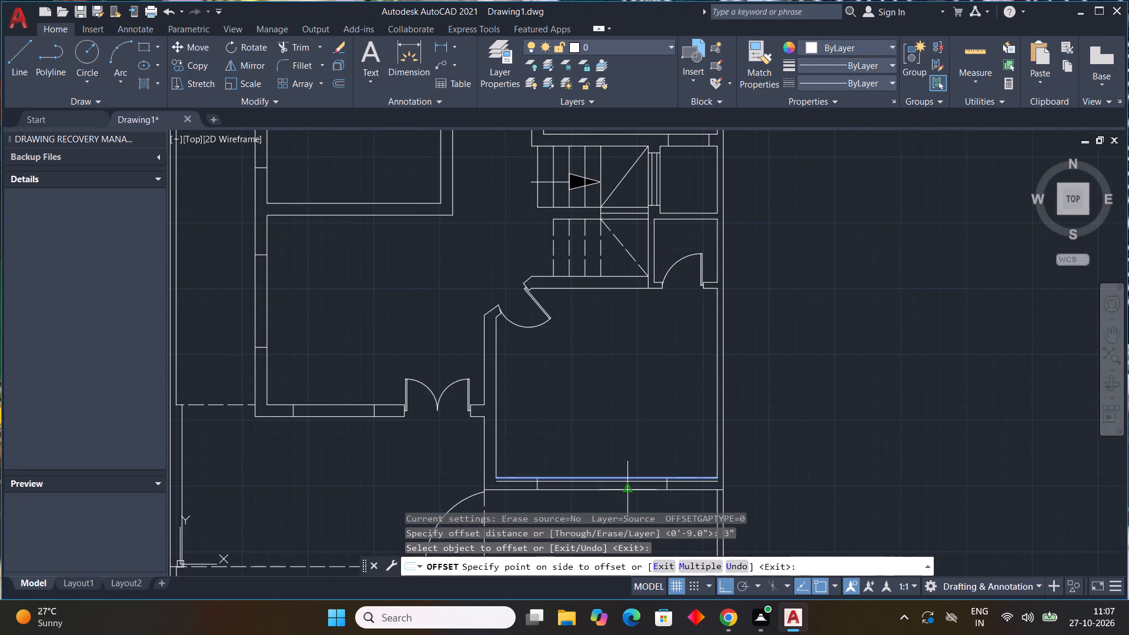
{"action": "left_click", "coordinate": [628, 487]}
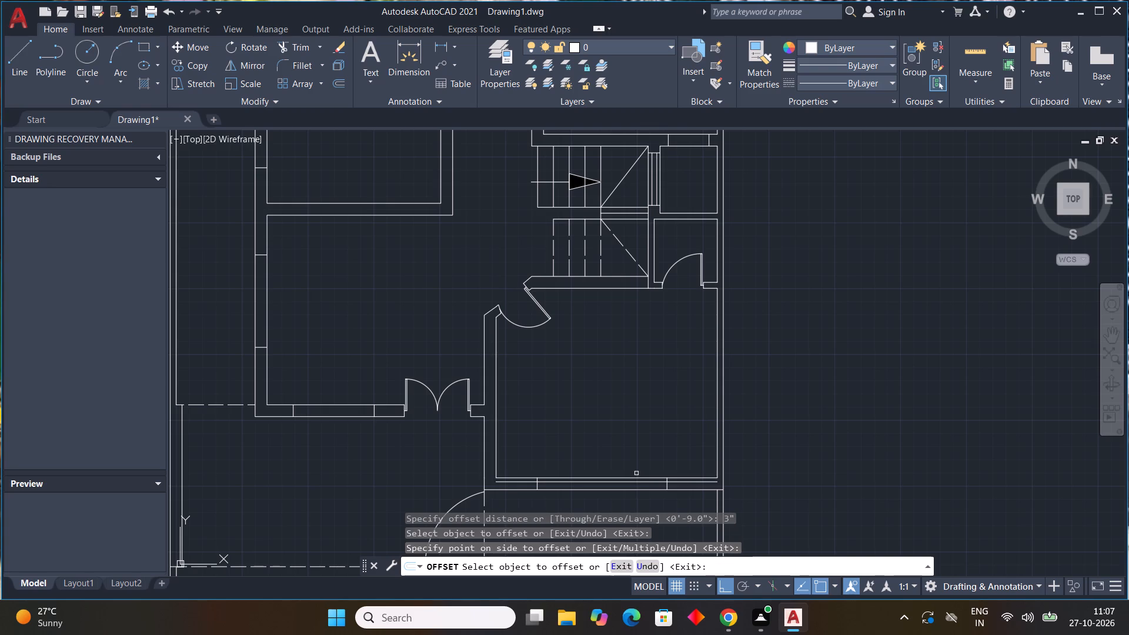
{"action": "scroll", "coordinate": [642, 482], "scroll_direction": "up", "scroll_amount": 3}
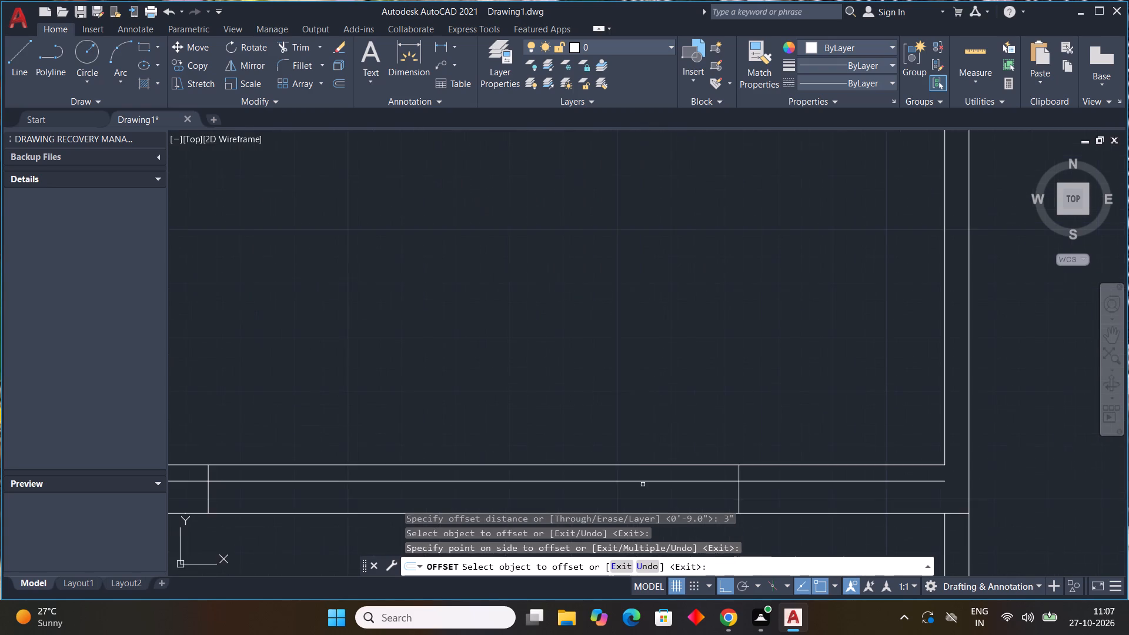
{"action": "middle_click_drag", "start_coordinate": [644, 476], "coordinate": [659, 429]}
{"action": "left_click", "coordinate": [646, 435]}
{"action": "left_click", "coordinate": [652, 448]}
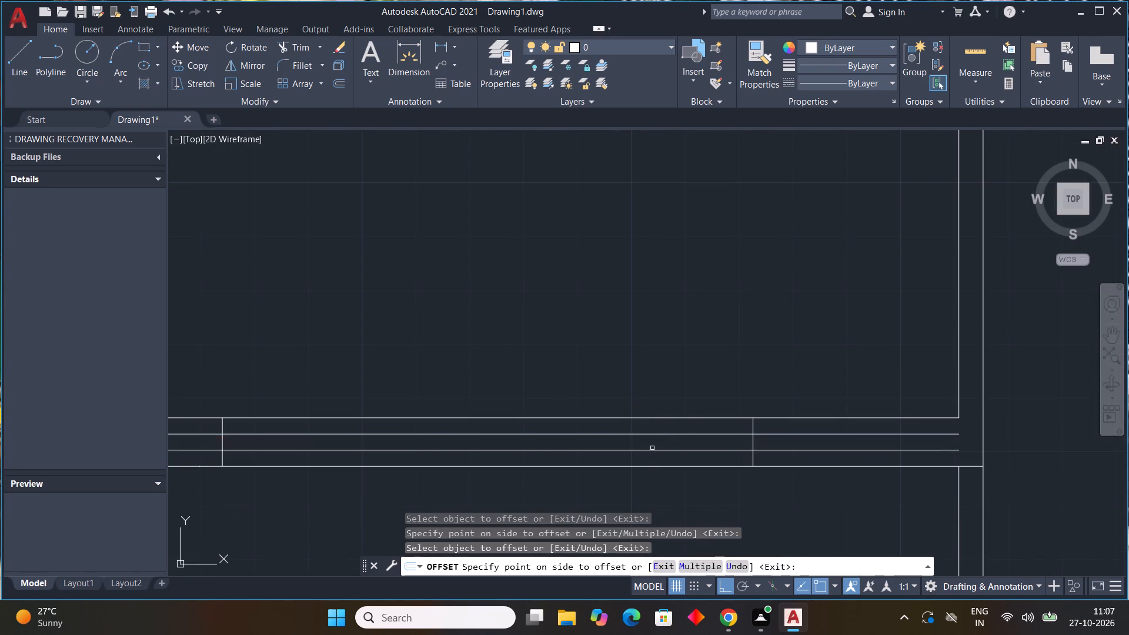
Offset the top line of the small room beside the upper stair flight 3" upward twice into the marked window wall.
{"action": "scroll", "coordinate": [692, 413], "scroll_direction": "down", "scroll_amount": 1}
{"action": "middle_click_drag", "start_coordinate": [751, 524], "coordinate": [874, 532]}
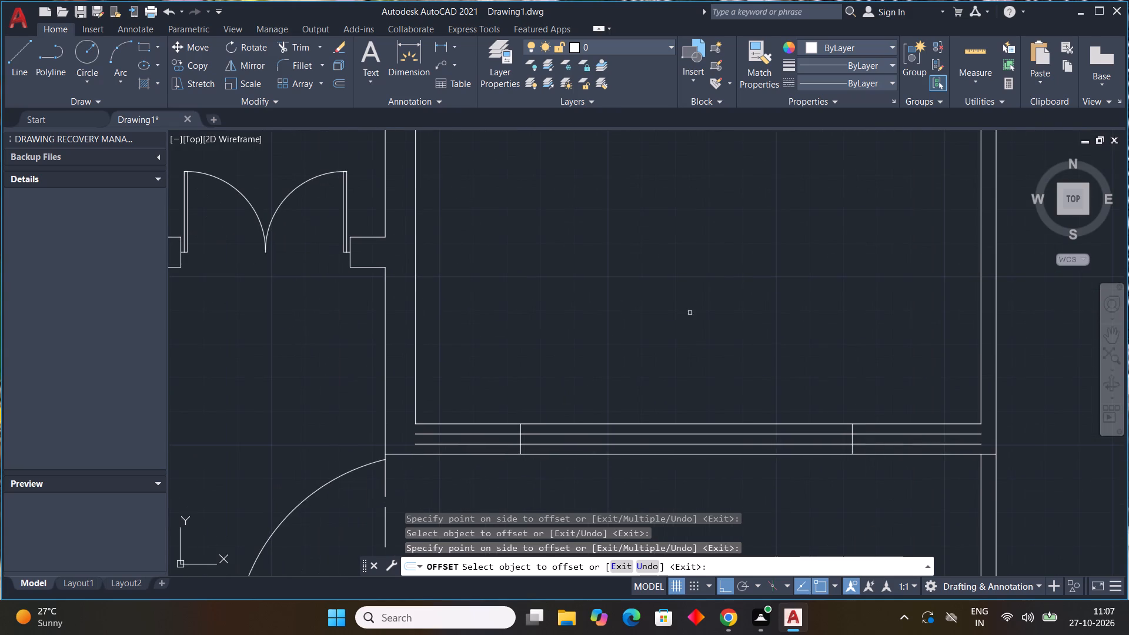
{"action": "middle_click_drag", "start_coordinate": [687, 360], "coordinate": [870, 575]}
{"action": "scroll", "coordinate": [726, 431], "scroll_direction": "down", "scroll_amount": 1}
{"action": "middle_click_drag", "start_coordinate": [787, 371], "coordinate": [877, 421]}
{"action": "scroll", "coordinate": [817, 449], "scroll_direction": "down", "scroll_amount": 1}
{"action": "scroll", "coordinate": [876, 427], "scroll_direction": "down", "scroll_amount": 1}
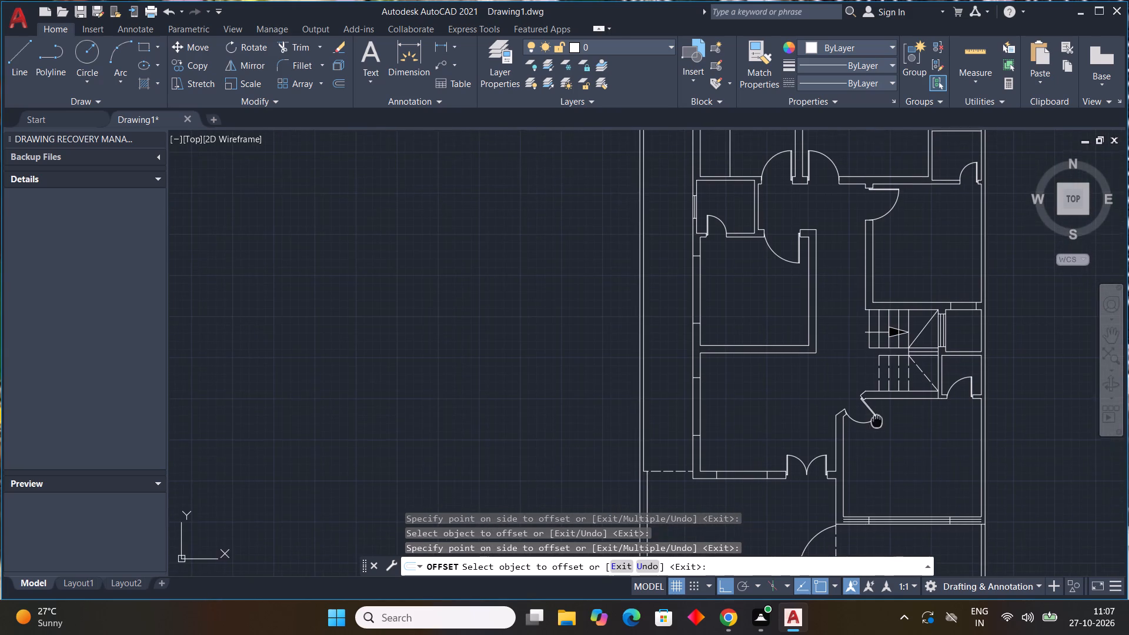
{"action": "middle_click_drag", "start_coordinate": [877, 421], "coordinate": [876, 419]}
{"action": "scroll", "coordinate": [966, 318], "scroll_direction": "up", "scroll_amount": 3}
{"action": "left_click_drag", "start_coordinate": [958, 272], "coordinate": [958, 256]}
{"action": "left_click", "coordinate": [957, 252]}
{"action": "left_click", "coordinate": [961, 261]}
{"action": "left_click", "coordinate": [960, 246]}
Offset the inner bottom wall line beside the double door 3" downward twice, inside the wall with the marked window.
{"action": "scroll", "coordinate": [1016, 288], "scroll_direction": "down", "scroll_amount": 2}
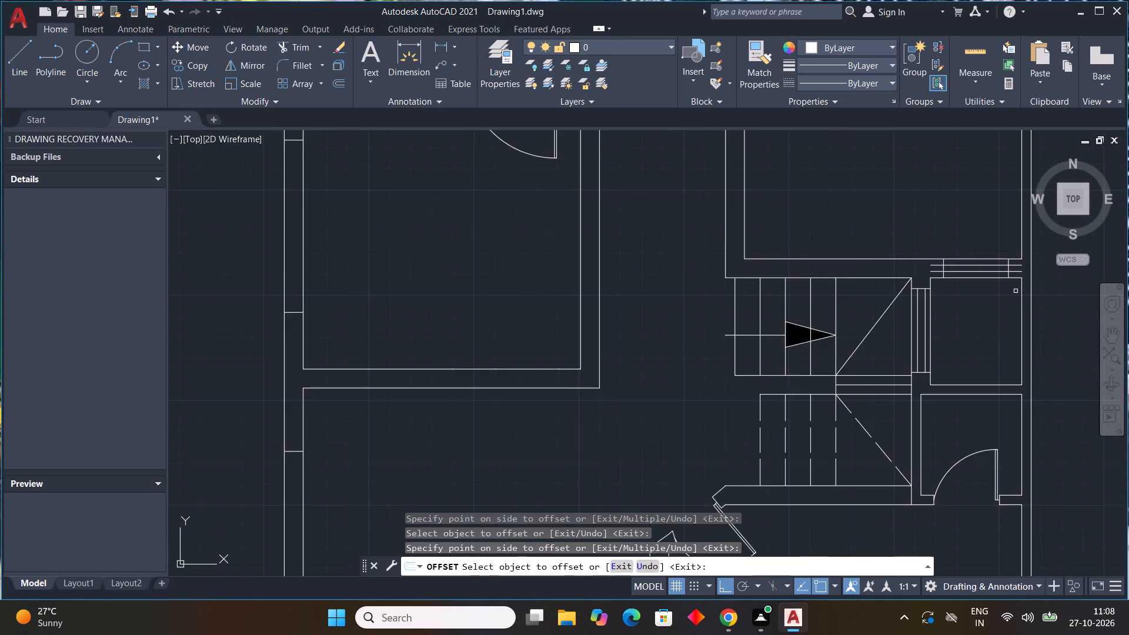
{"action": "scroll", "coordinate": [1016, 291], "scroll_direction": "down", "scroll_amount": 1}
{"action": "middle_click_drag", "start_coordinate": [823, 365], "coordinate": [983, 319]}
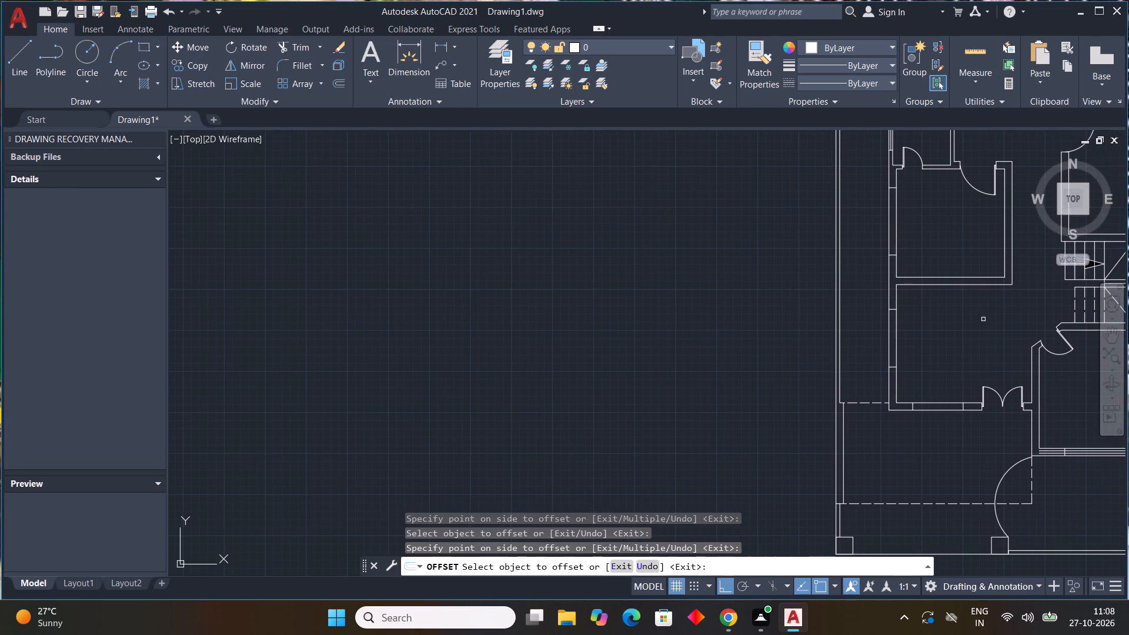
{"action": "middle_click_drag", "start_coordinate": [927, 363], "coordinate": [819, 369]}
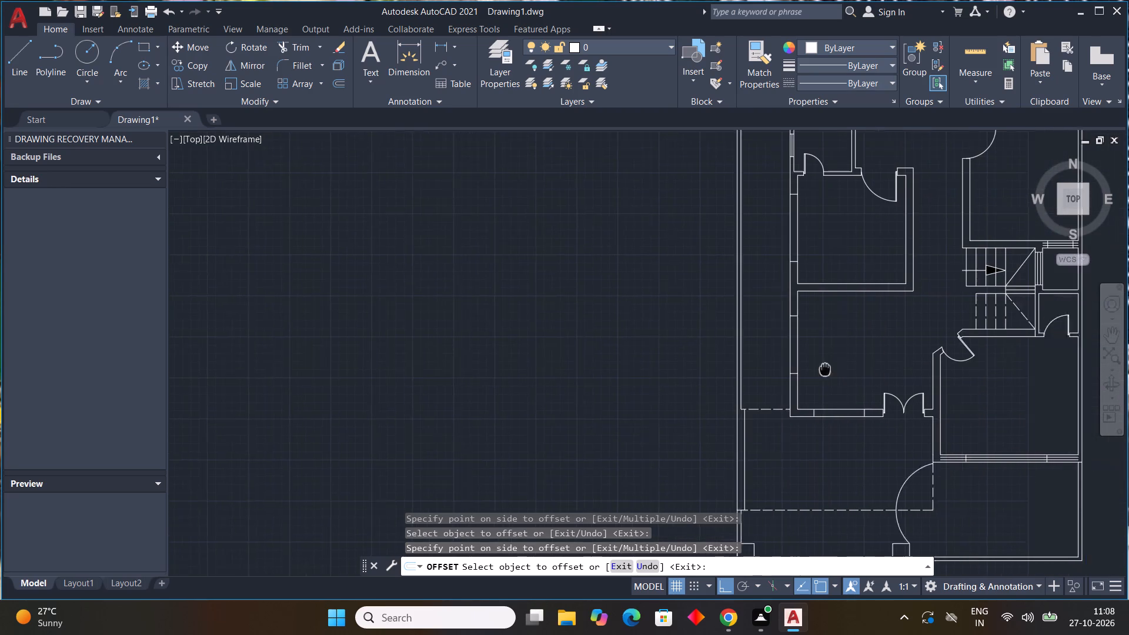
{"action": "middle_click_drag", "start_coordinate": [819, 369], "coordinate": [755, 357]}
{"action": "scroll", "coordinate": [751, 403], "scroll_direction": "up", "scroll_amount": 2}
{"action": "left_click", "coordinate": [750, 389]}
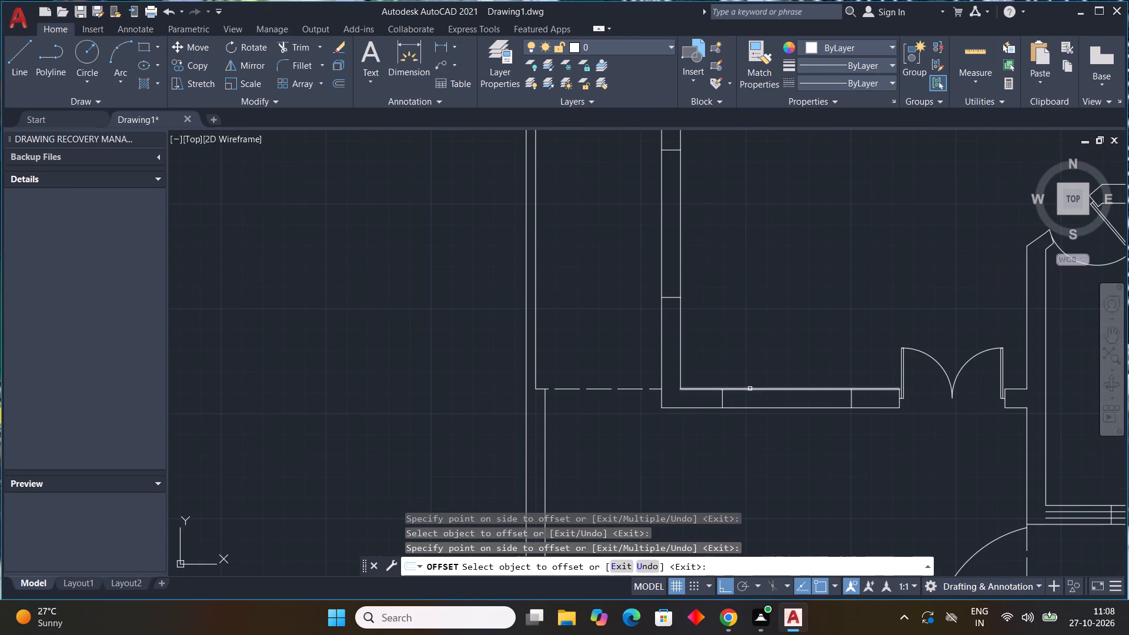
{"action": "left_click", "coordinate": [747, 407]}
{"action": "left_click_drag", "start_coordinate": [748, 396], "coordinate": [749, 402]}
{"action": "left_click", "coordinate": [749, 403]}
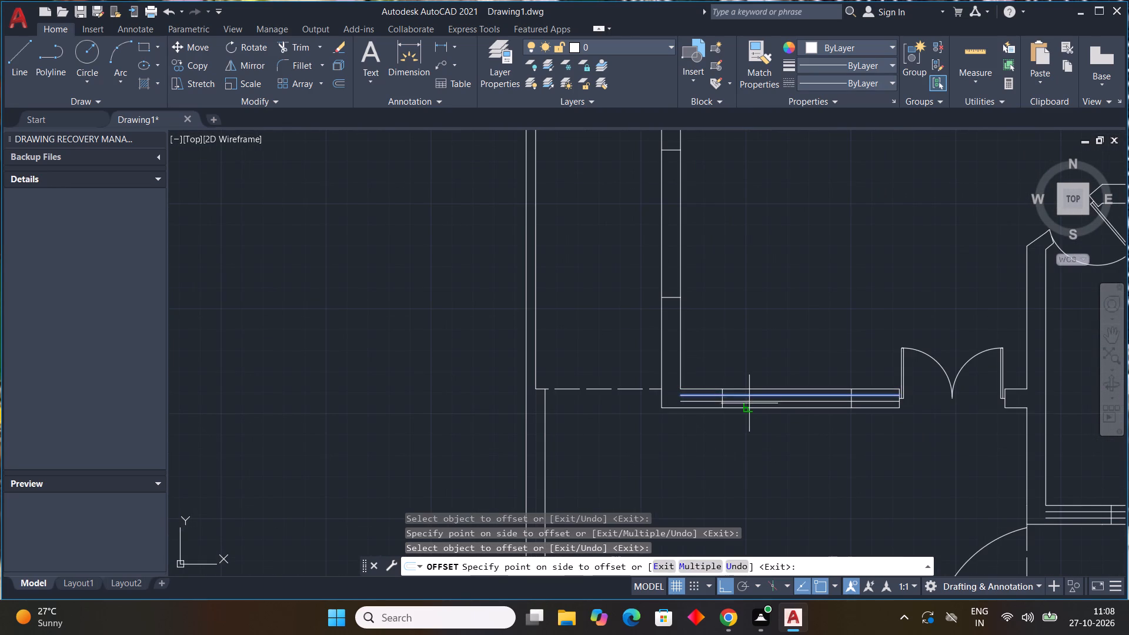
Offset the inner left wall line of the double-door room 3" outward twice, inside the wall.
{"action": "middle_click_drag", "start_coordinate": [690, 287], "coordinate": [692, 365]}
{"action": "left_click", "coordinate": [682, 343]}
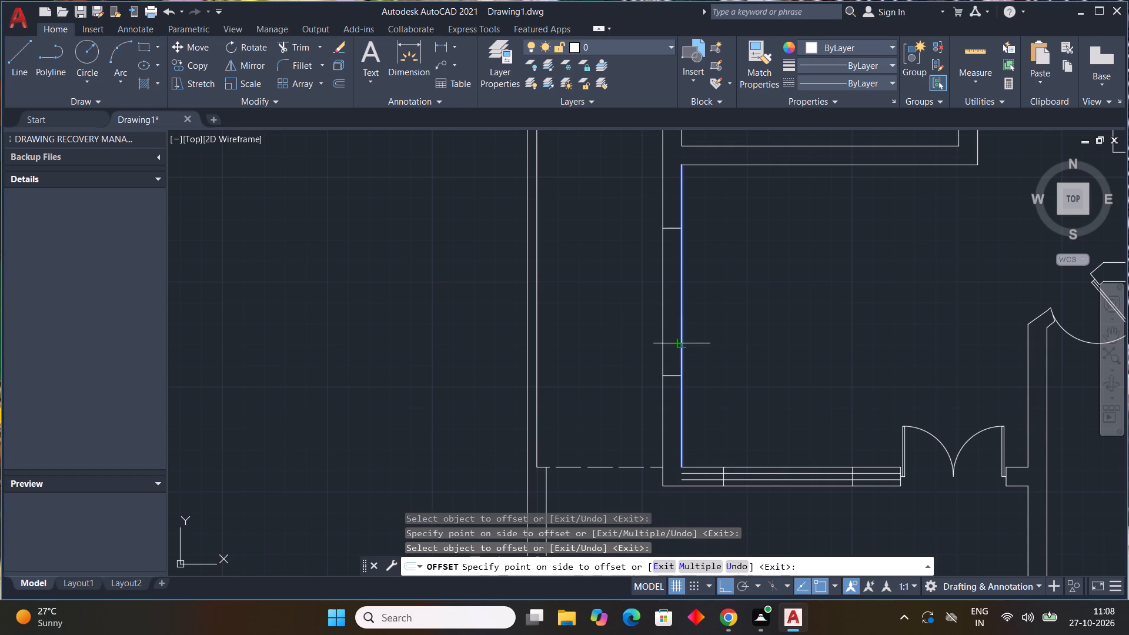
{"action": "left_click", "coordinate": [661, 343]}
{"action": "left_click", "coordinate": [676, 342]}
{"action": "left_click", "coordinate": [647, 342]}
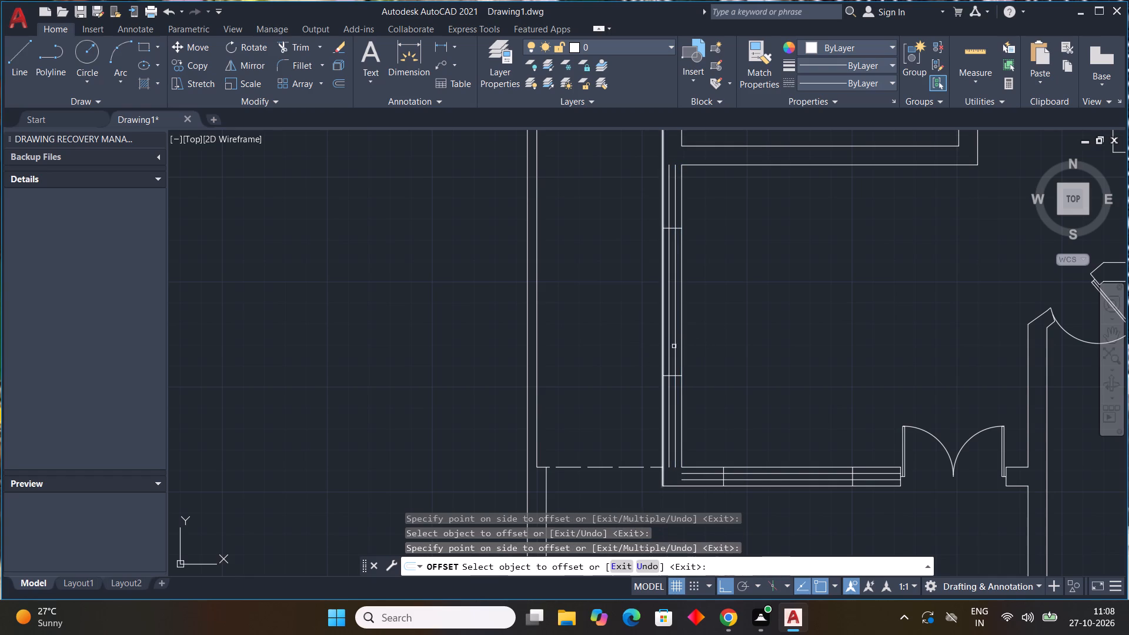
Offset the inner left wall line of the room above the double-door room 3" outward twice, inside the wall.
{"action": "middle_click_drag", "start_coordinate": [756, 347], "coordinate": [750, 427]}
{"action": "scroll", "coordinate": [757, 363], "scroll_direction": "down", "scroll_amount": 2}
{"action": "middle_click_drag", "start_coordinate": [750, 386], "coordinate": [739, 429]}
{"action": "scroll", "coordinate": [709, 327], "scroll_direction": "up", "scroll_amount": 2}
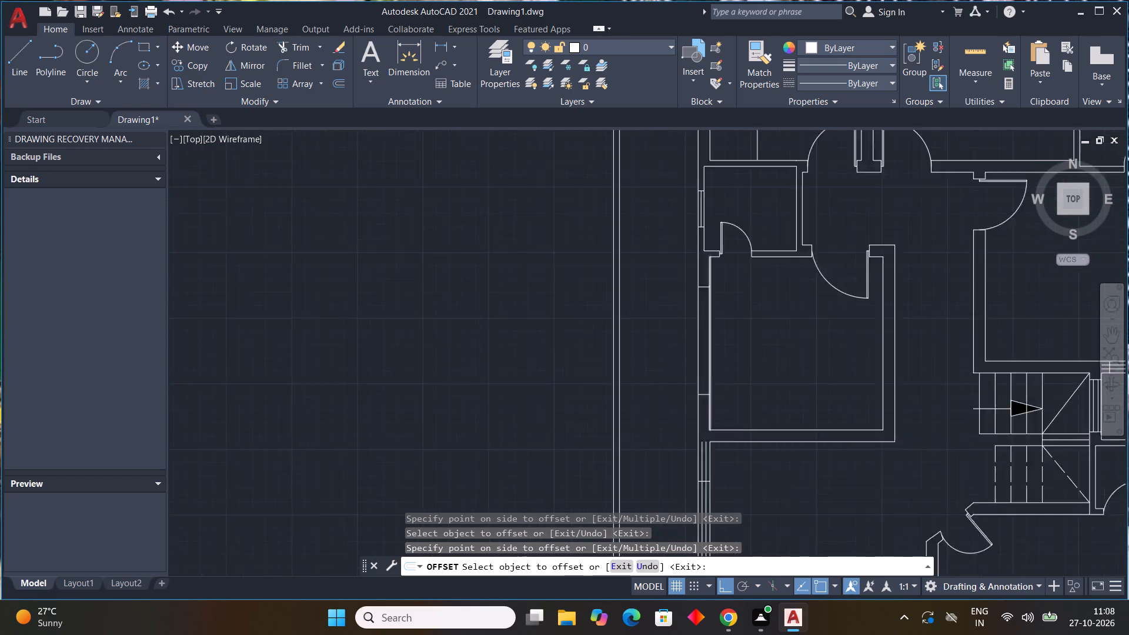
{"action": "left_click", "coordinate": [710, 327]}
{"action": "left_click", "coordinate": [694, 332]}
{"action": "left_click_drag", "start_coordinate": [702, 335], "coordinate": [686, 337]}
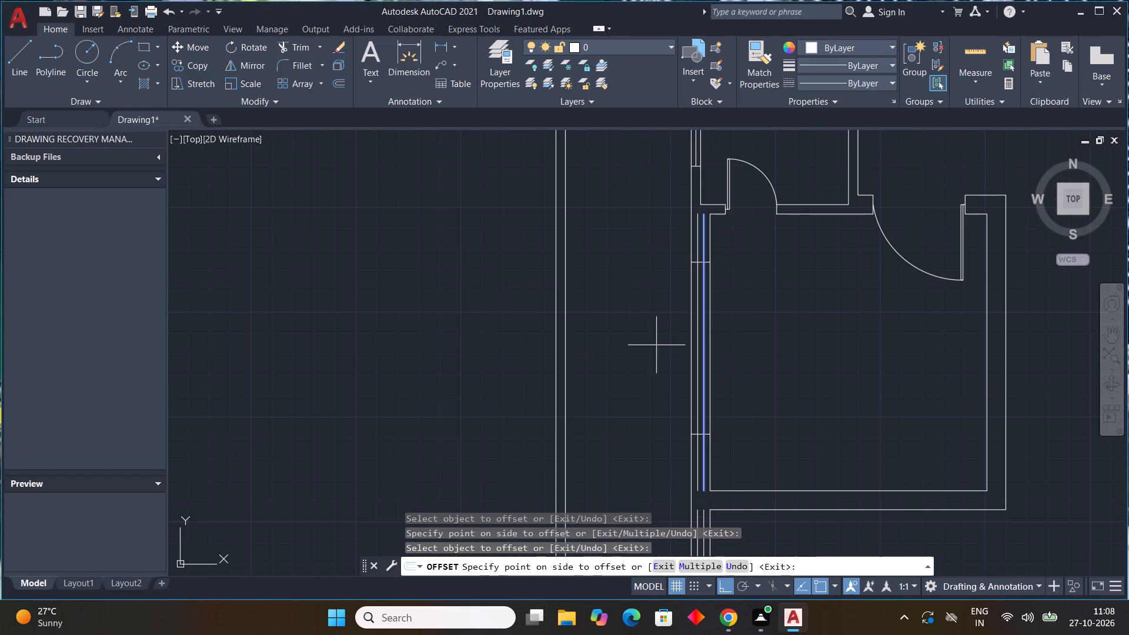
{"action": "left_click", "coordinate": [658, 346]}
Offset the inner top wall line of the upper-left room 3" upward twice, inside the wall.
{"action": "scroll", "coordinate": [761, 370], "scroll_direction": "down", "scroll_amount": 2}
{"action": "middle_click_drag", "start_coordinate": [774, 383], "coordinate": [775, 420]}
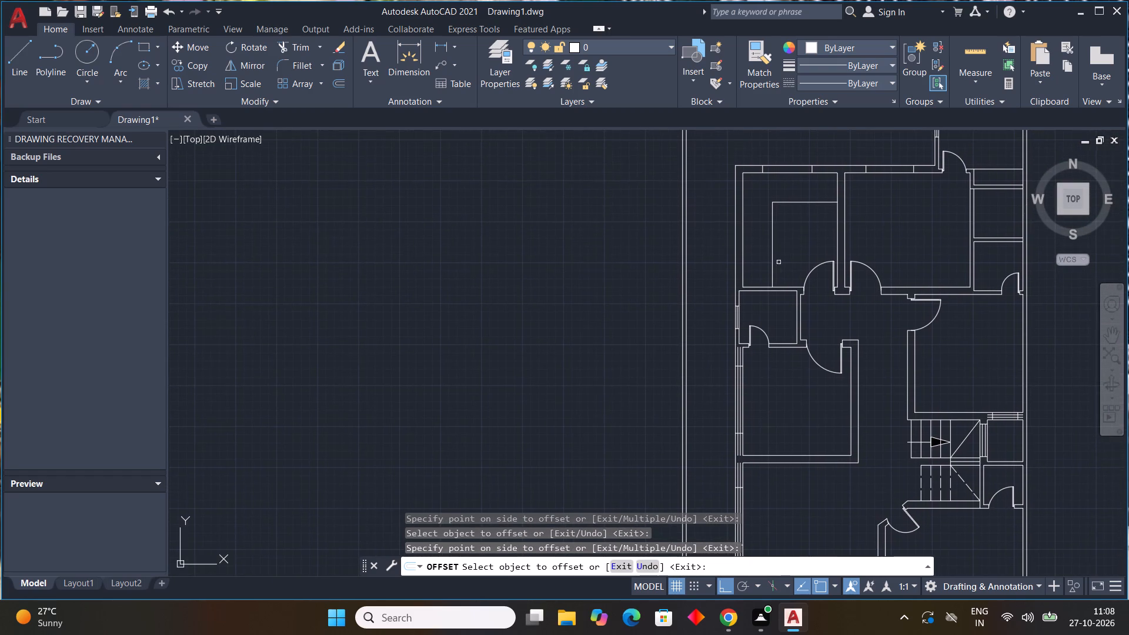
{"action": "middle_click_drag", "start_coordinate": [789, 217], "coordinate": [717, 435]}
{"action": "scroll", "coordinate": [710, 396], "scroll_direction": "up", "scroll_amount": 3}
{"action": "left_click", "coordinate": [711, 379]}
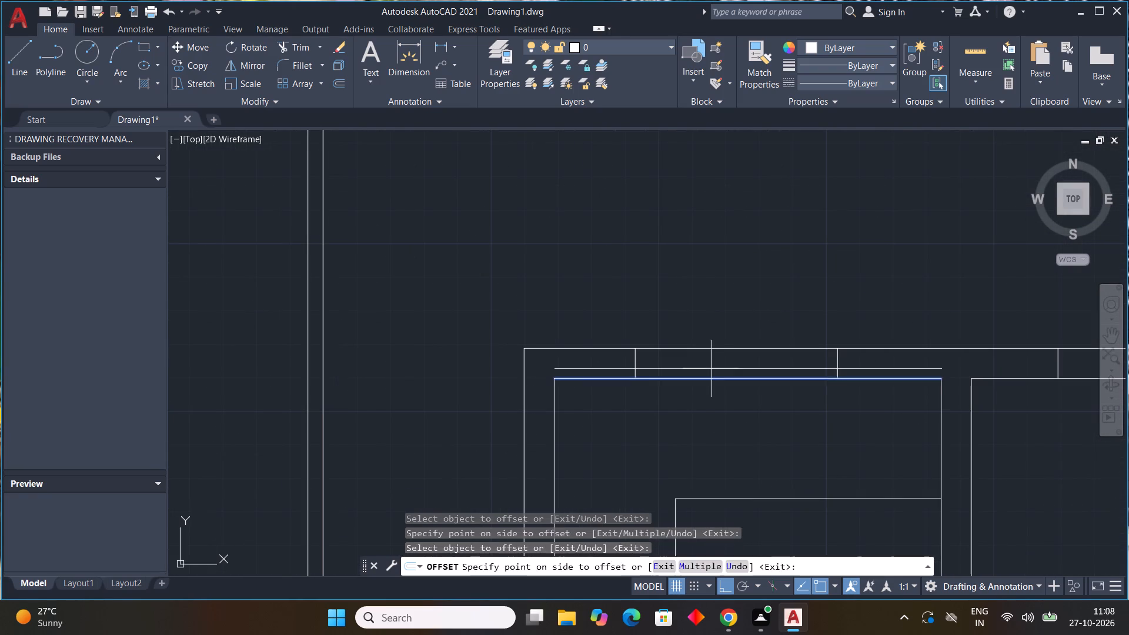
{"action": "left_click", "coordinate": [710, 367]}
{"action": "left_click", "coordinate": [712, 367]}
{"action": "left_click", "coordinate": [711, 356]}
Offset the inner top wall line of the room right of the upper-left room 3" upward twice, and end the offset.
{"action": "scroll", "coordinate": [777, 409], "scroll_direction": "down", "scroll_amount": 1}
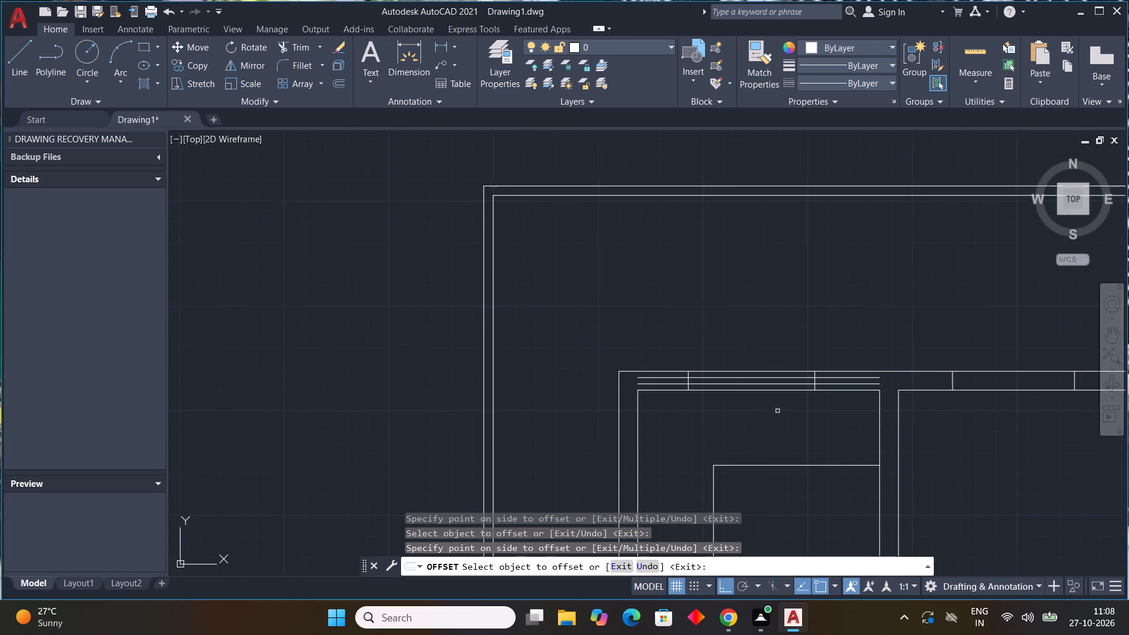
{"action": "middle_click_drag", "start_coordinate": [776, 420], "coordinate": [549, 444]}
{"action": "scroll", "coordinate": [704, 444], "scroll_direction": "down", "scroll_amount": 1}
{"action": "left_click_drag", "start_coordinate": [744, 424], "coordinate": [743, 418]}
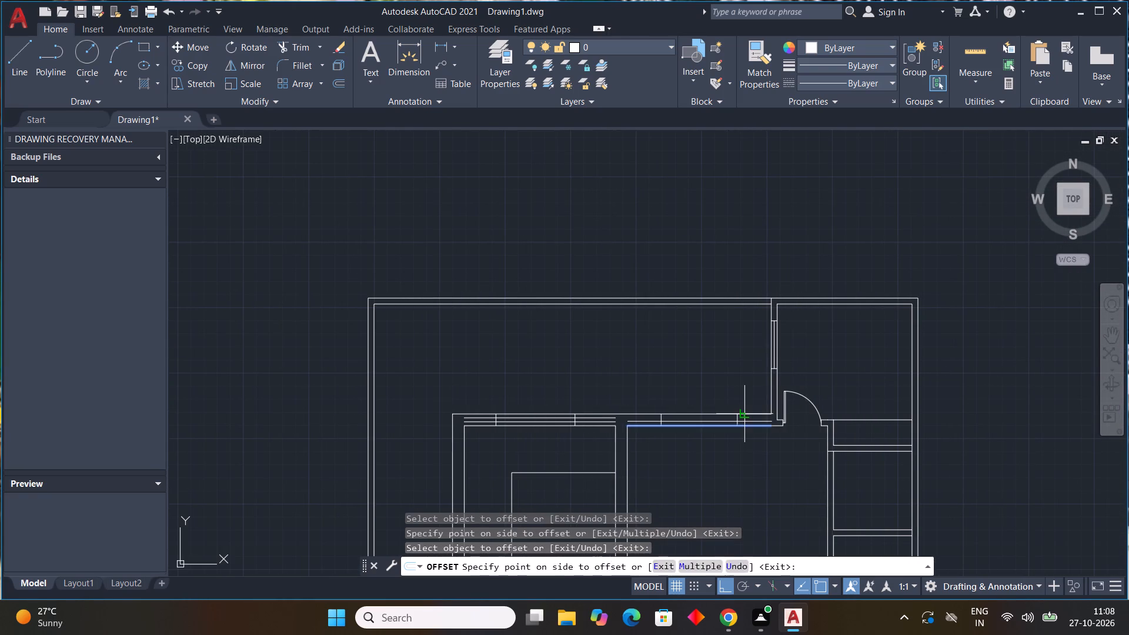
{"action": "left_click", "coordinate": [744, 412]}
{"action": "left_click", "coordinate": [749, 420]}
{"action": "left_click", "coordinate": [749, 409]}
{"action": "key", "text": "Escape"}
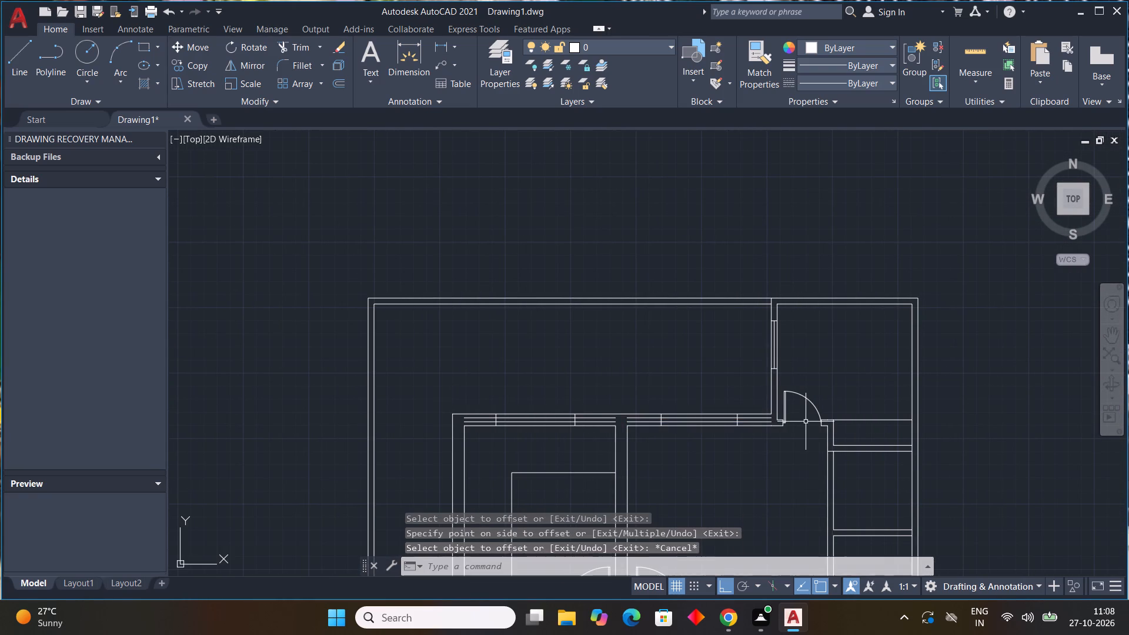
{"action": "key", "text": "Escape"}
{"action": "key", "text": "Escape"}
{"action": "key", "text": "Escape"}
{"action": "key", "text": "Escape"}
{"action": "key", "text": "Escape"}
{"action": "key", "text": "Escape"}
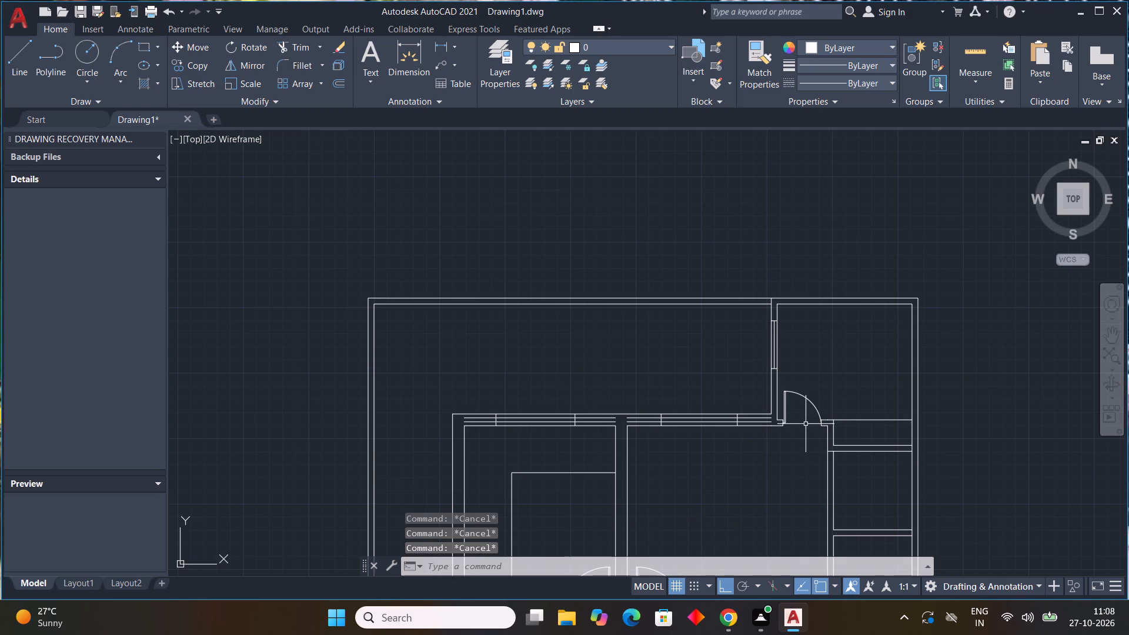
Trim the two offset lines beyond both ends of the window in the upper-middle room's top wall.
{"action": "key", "text": "t"}
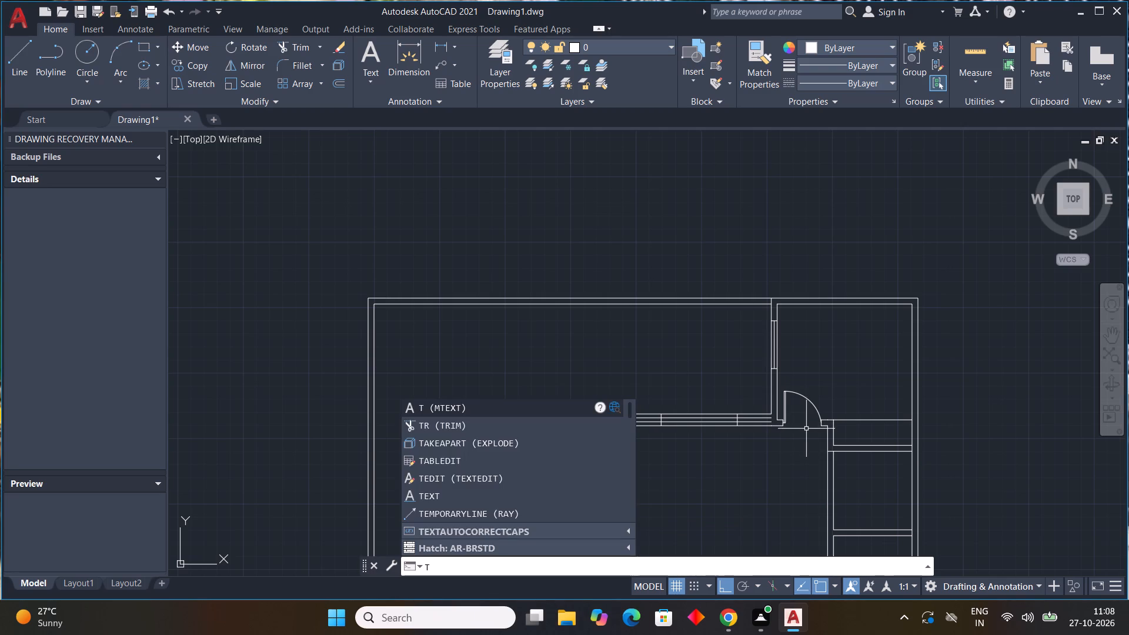
{"action": "key", "text": "r"}
{"action": "key", "text": "space"}
{"action": "scroll", "coordinate": [688, 420], "scroll_direction": "up", "scroll_amount": 3}
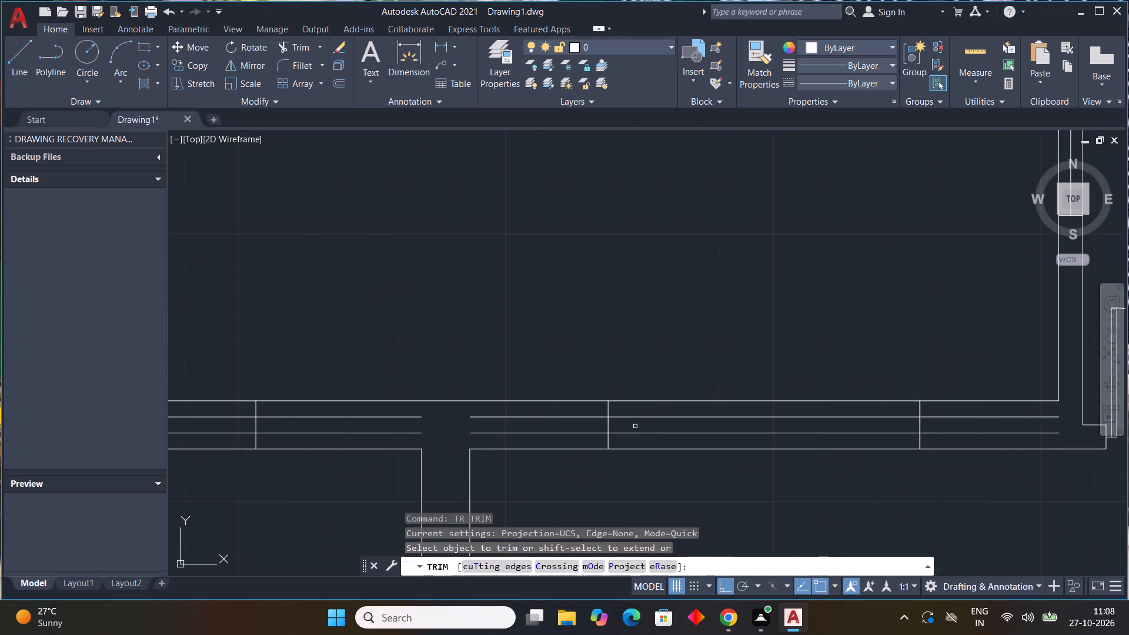
{"action": "left_click_drag", "start_coordinate": [542, 408], "coordinate": [517, 438]}
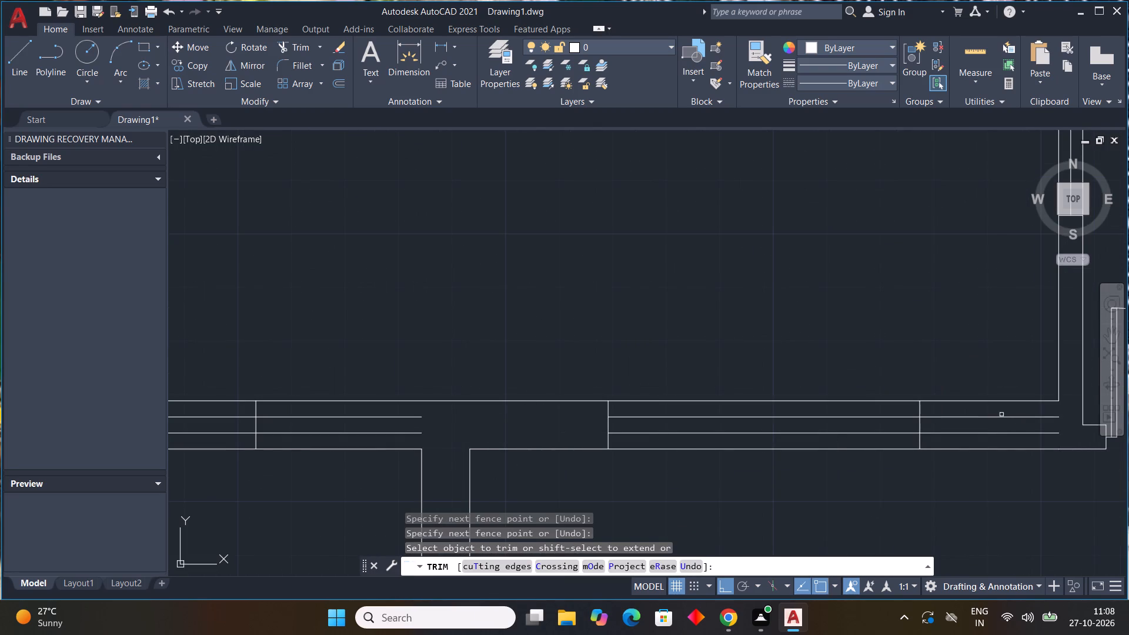
{"action": "left_click_drag", "start_coordinate": [994, 410], "coordinate": [1008, 438]}
Trim the two offset lines beyond both ends of the window in the upper-left room's top wall.
{"action": "scroll", "coordinate": [1010, 436], "scroll_direction": "down", "scroll_amount": 3}
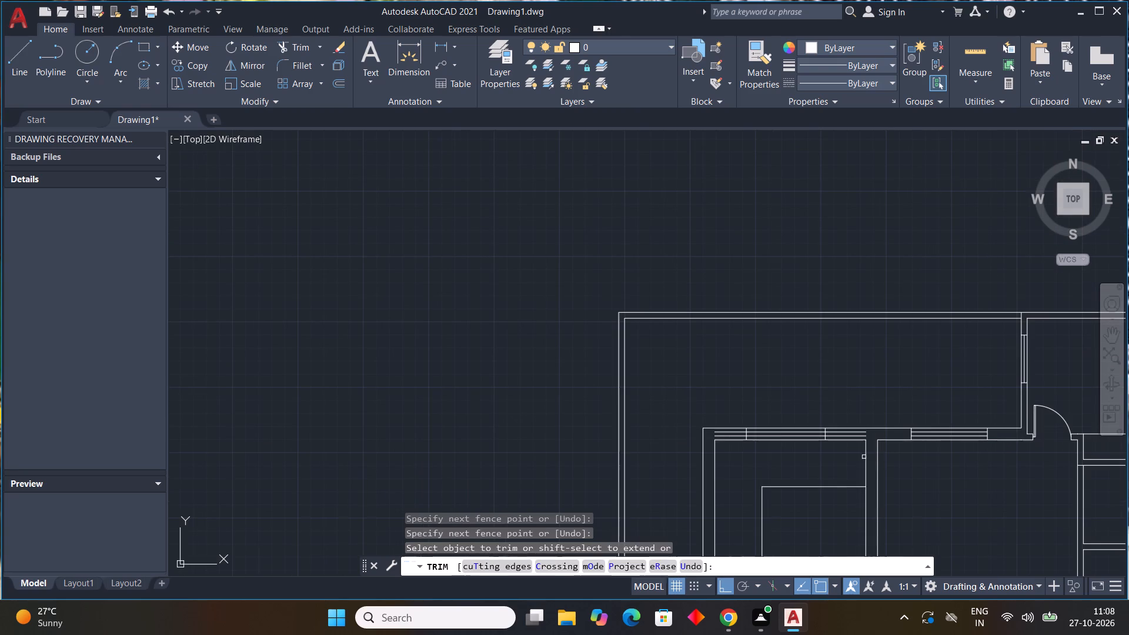
{"action": "scroll", "coordinate": [854, 434], "scroll_direction": "up", "scroll_amount": 2}
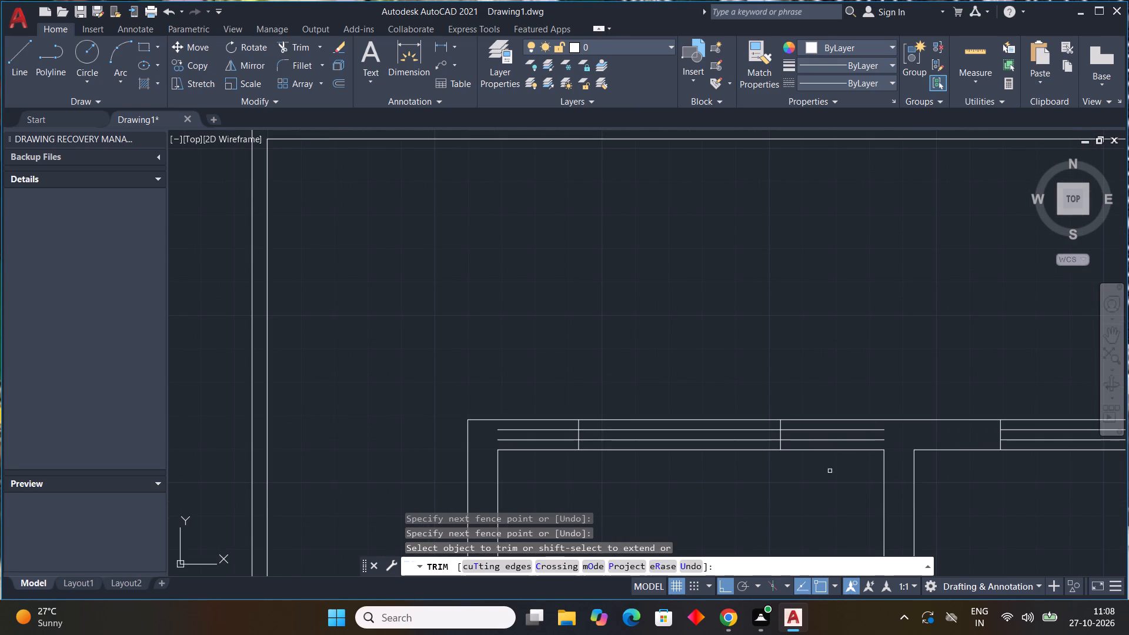
{"action": "scroll", "coordinate": [821, 440], "scroll_direction": "up", "scroll_amount": 2}
{"action": "left_click_drag", "start_coordinate": [826, 407], "coordinate": [816, 452]}
{"action": "scroll", "coordinate": [857, 464], "scroll_direction": "down", "scroll_amount": 3}
{"action": "scroll", "coordinate": [667, 457], "scroll_direction": "up", "scroll_amount": 2}
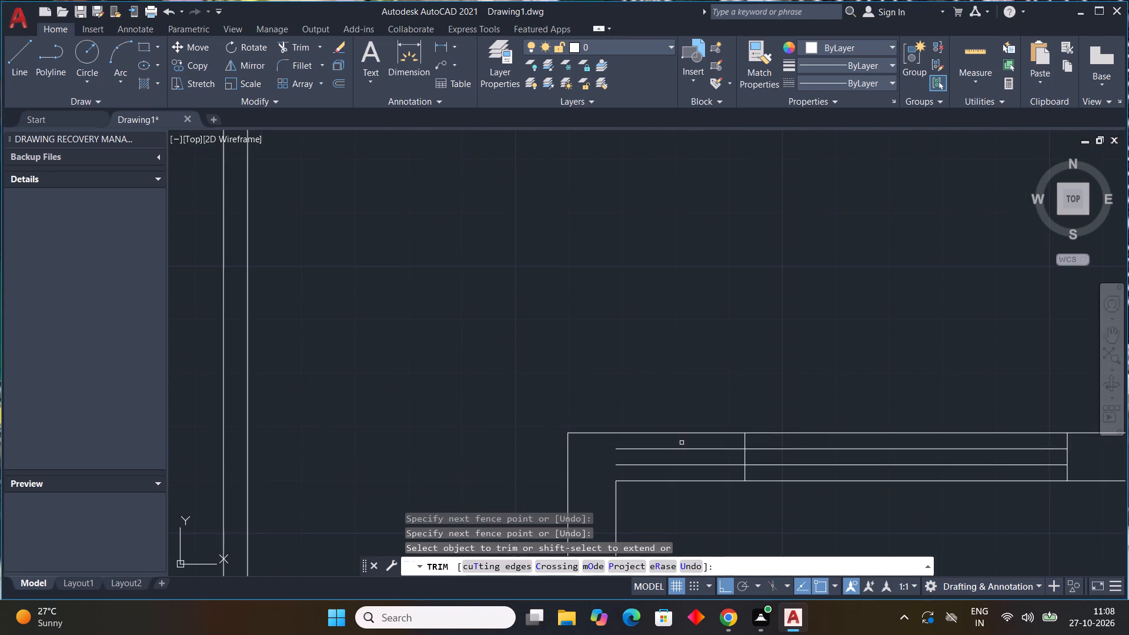
{"action": "left_click_drag", "start_coordinate": [682, 443], "coordinate": [657, 467]}
{"action": "scroll", "coordinate": [713, 464], "scroll_direction": "down", "scroll_amount": 2}
{"action": "scroll", "coordinate": [817, 516], "scroll_direction": "down", "scroll_amount": 3}
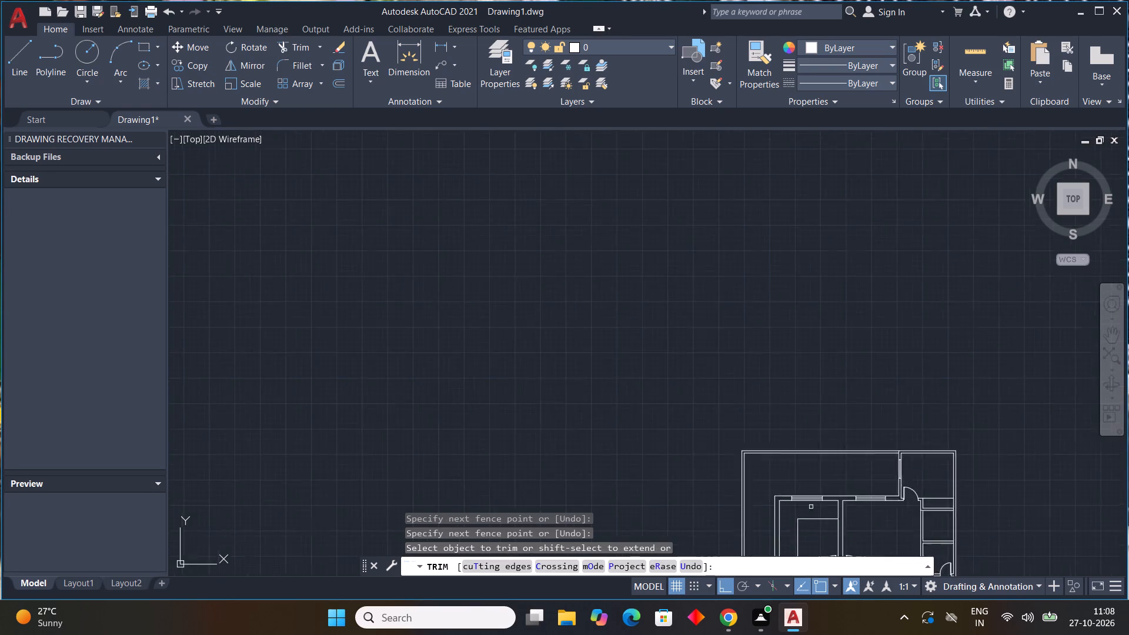
Trim the two offset lines beyond both ends of the window in the middle-left room's left wall.
{"action": "scroll", "coordinate": [811, 507], "scroll_direction": "down", "scroll_amount": 1}
{"action": "middle_click_drag", "start_coordinate": [863, 545], "coordinate": [761, 389]}
{"action": "scroll", "coordinate": [702, 443], "scroll_direction": "up", "scroll_amount": 2}
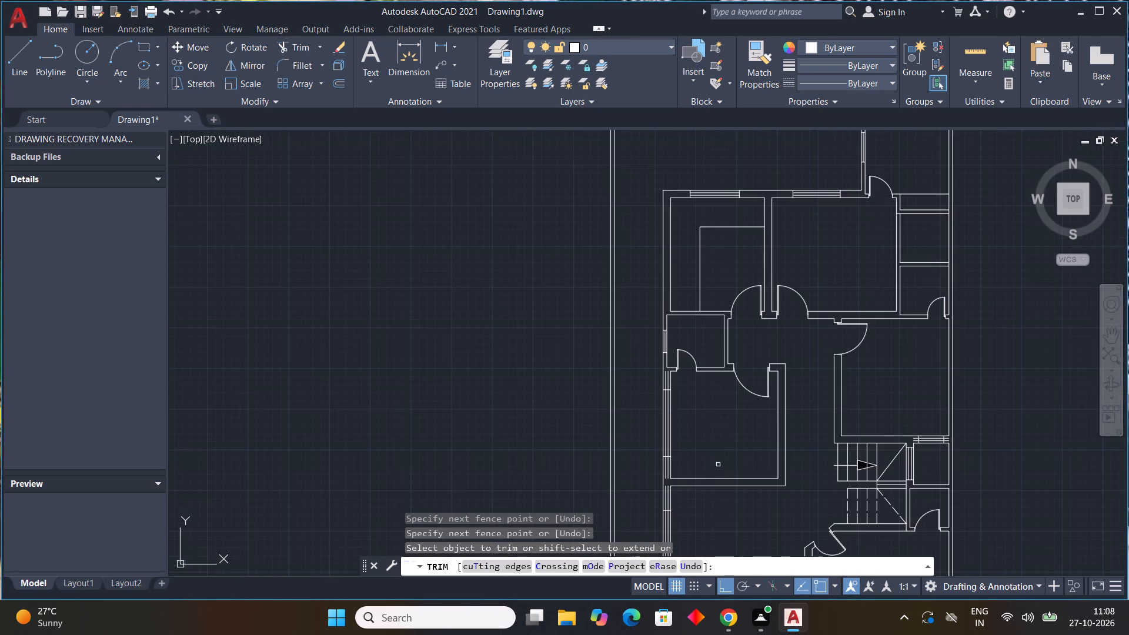
{"action": "middle_click_drag", "start_coordinate": [718, 465], "coordinate": [797, 453]}
{"action": "scroll", "coordinate": [739, 458], "scroll_direction": "up", "scroll_amount": 3}
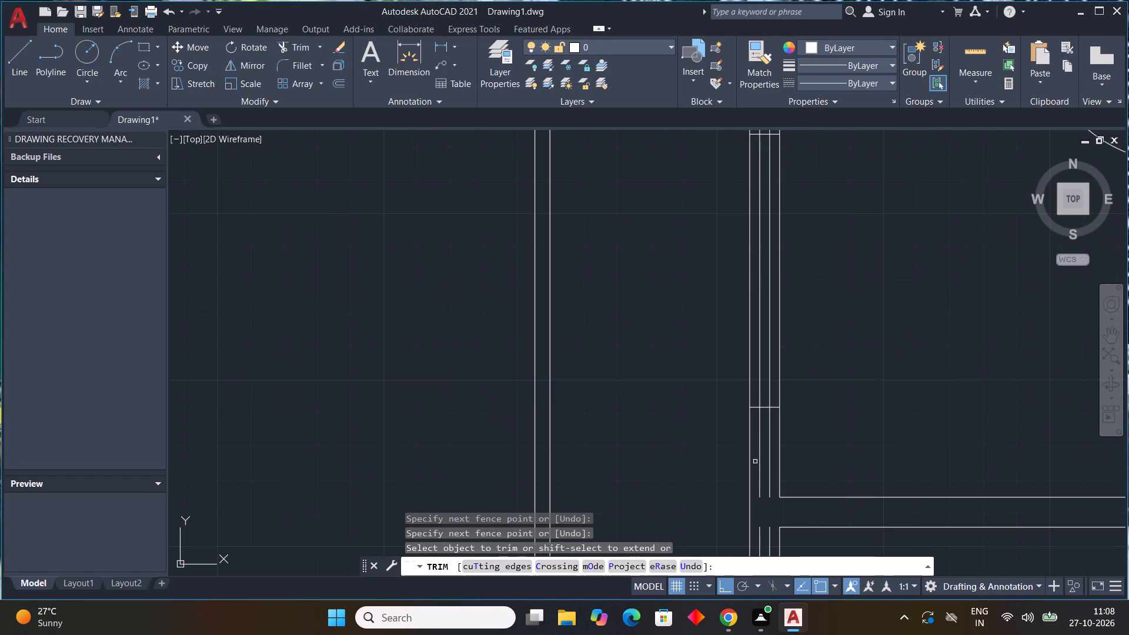
{"action": "left_click_drag", "start_coordinate": [755, 462], "coordinate": [774, 457]}
{"action": "middle_click_drag", "start_coordinate": [863, 380], "coordinate": [830, 490]}
{"action": "scroll", "coordinate": [861, 389], "scroll_direction": "down", "scroll_amount": 1}
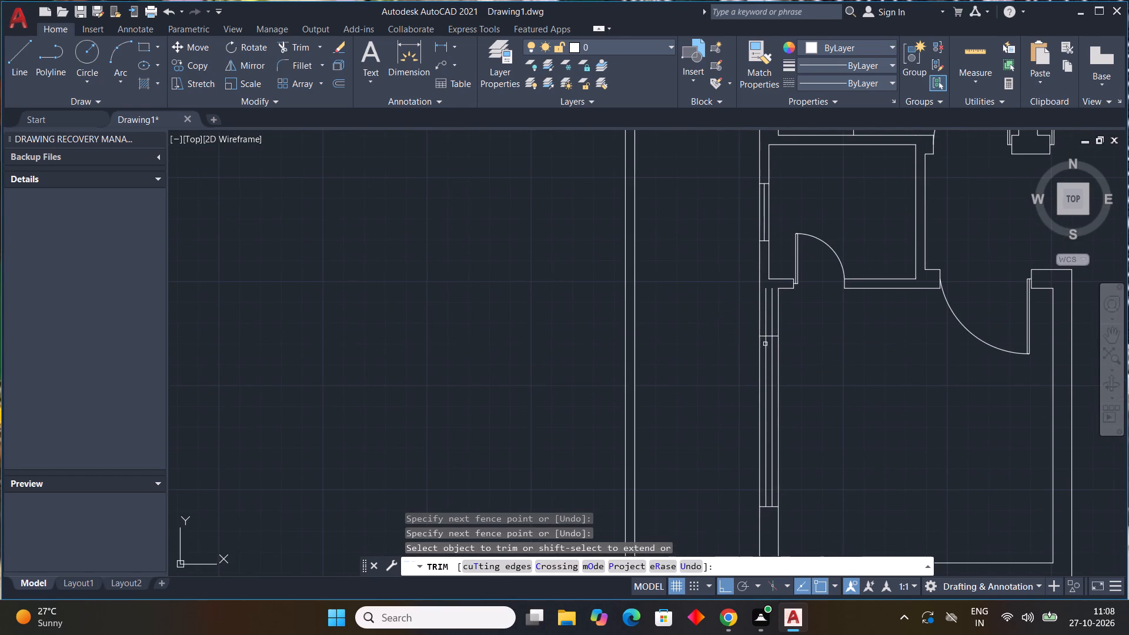
{"action": "scroll", "coordinate": [760, 320], "scroll_direction": "up", "scroll_amount": 3}
{"action": "left_click_drag", "start_coordinate": [770, 317], "coordinate": [816, 317]}
{"action": "scroll", "coordinate": [821, 332], "scroll_direction": "down", "scroll_amount": 4}
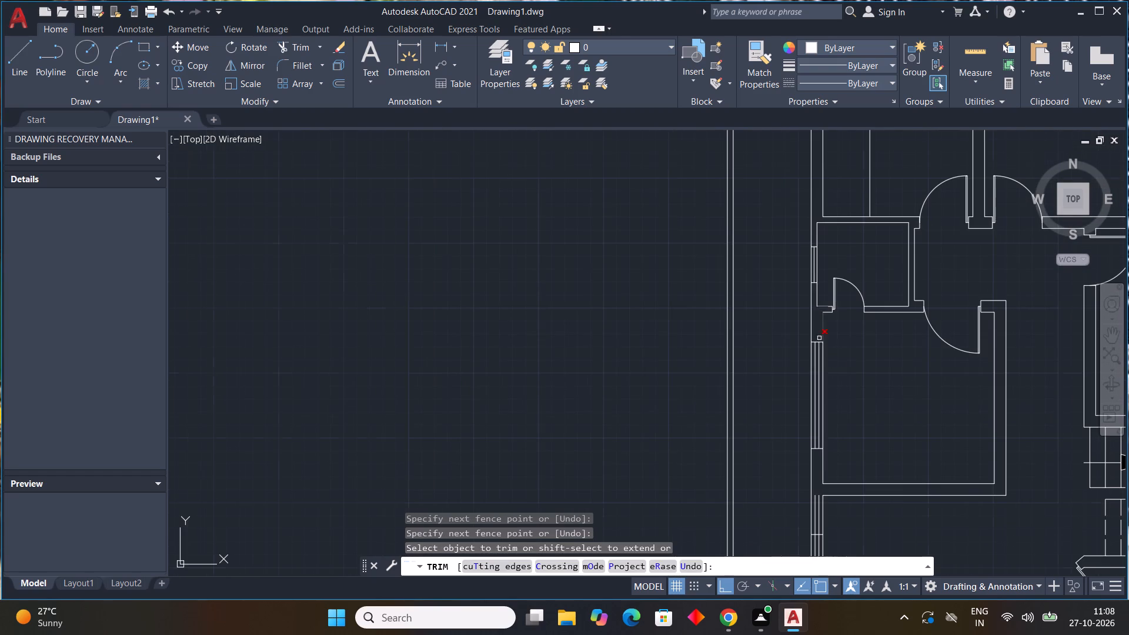
Trim the two offset lines beyond both ends of the window in the lower-left room's left wall.
{"action": "middle_click_drag", "start_coordinate": [859, 452], "coordinate": [782, 325]}
{"action": "scroll", "coordinate": [775, 330], "scroll_direction": "down", "scroll_amount": 1}
{"action": "scroll", "coordinate": [750, 373], "scroll_direction": "up", "scroll_amount": 2}
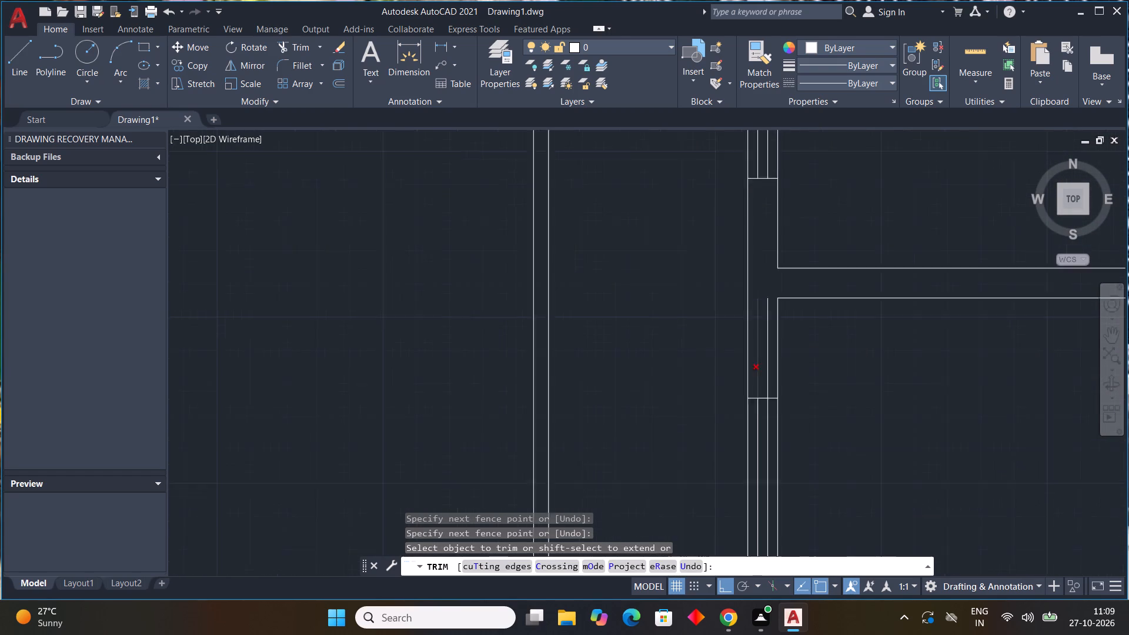
{"action": "scroll", "coordinate": [750, 373], "scroll_direction": "up", "scroll_amount": 2}
{"action": "left_click_drag", "start_coordinate": [757, 377], "coordinate": [781, 385]}
{"action": "scroll", "coordinate": [823, 414], "scroll_direction": "down", "scroll_amount": 4}
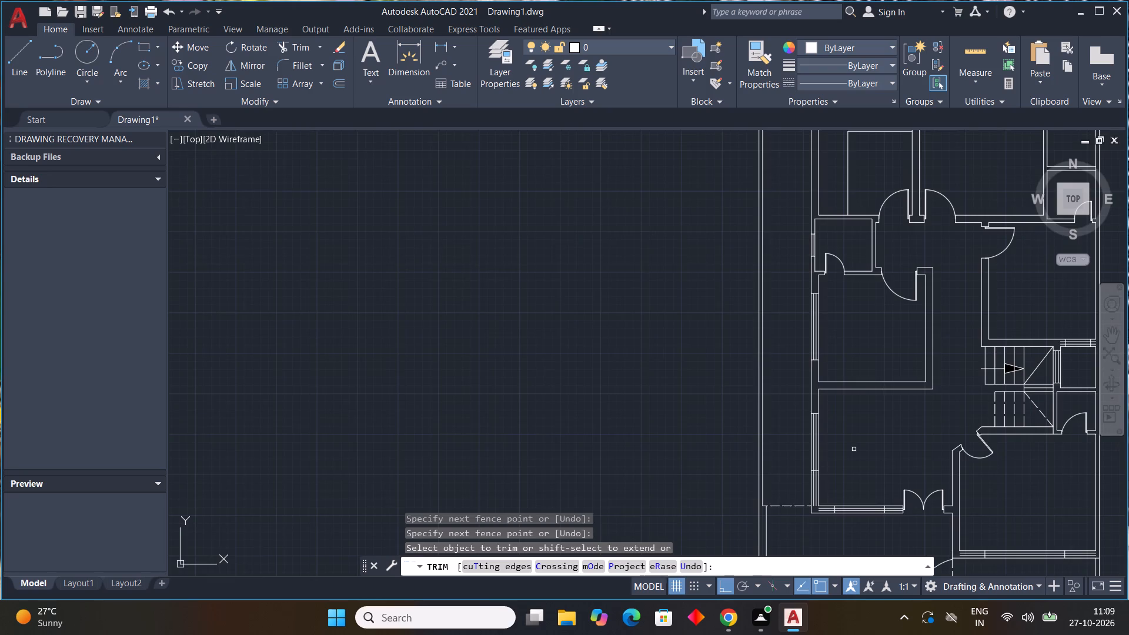
{"action": "middle_click_drag", "start_coordinate": [853, 450], "coordinate": [788, 363]}
{"action": "scroll", "coordinate": [752, 423], "scroll_direction": "up", "scroll_amount": 3}
{"action": "left_click", "coordinate": [738, 404]}
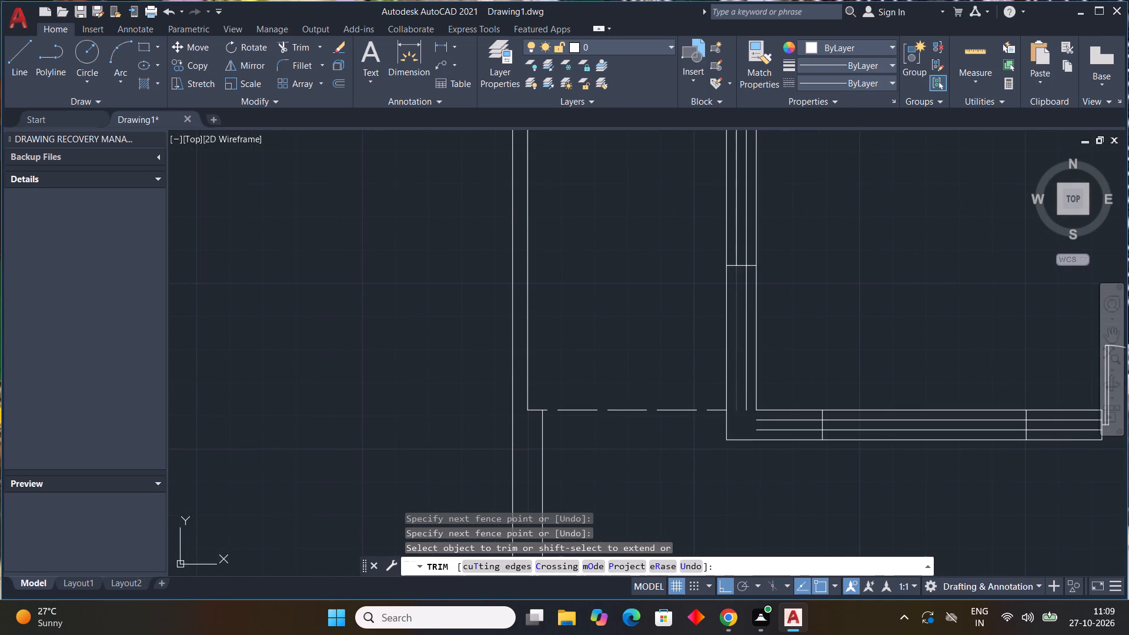
{"action": "left_click", "coordinate": [745, 404]}
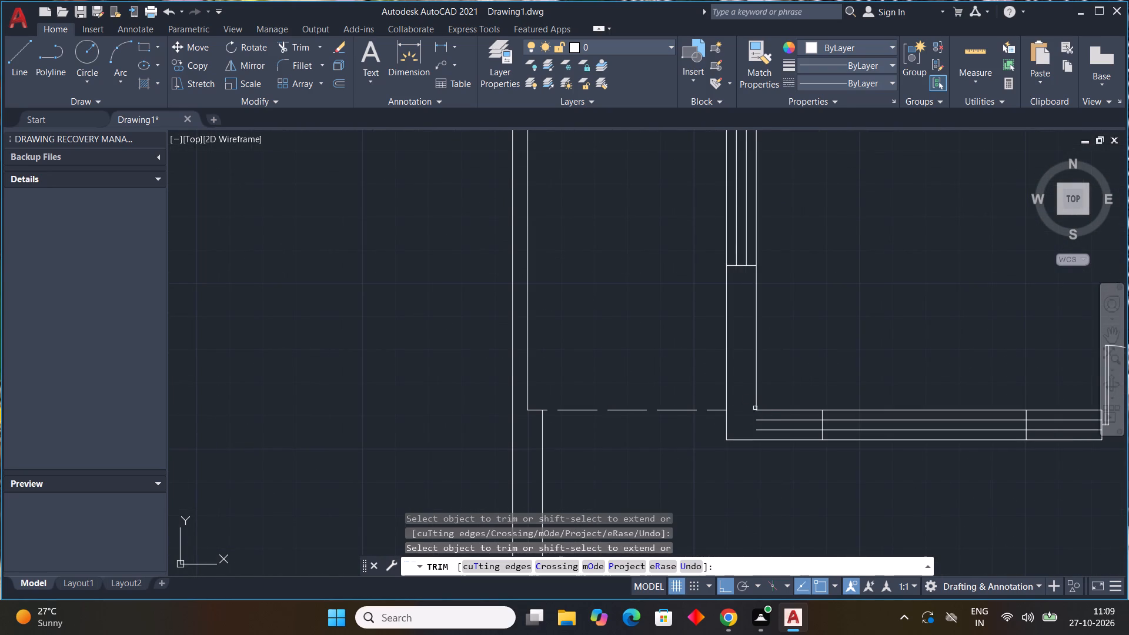
Trim the two offset lines beyond both ends of the window in the lower-left room's bottom wall, beside the double door.
{"action": "left_click", "coordinate": [786, 421]}
{"action": "left_click", "coordinate": [787, 432]}
{"action": "scroll", "coordinate": [933, 472], "scroll_direction": "down", "scroll_amount": 2}
{"action": "middle_click_drag", "start_coordinate": [930, 473], "coordinate": [581, 458]}
{"action": "scroll", "coordinate": [638, 439], "scroll_direction": "up", "scroll_amount": 3}
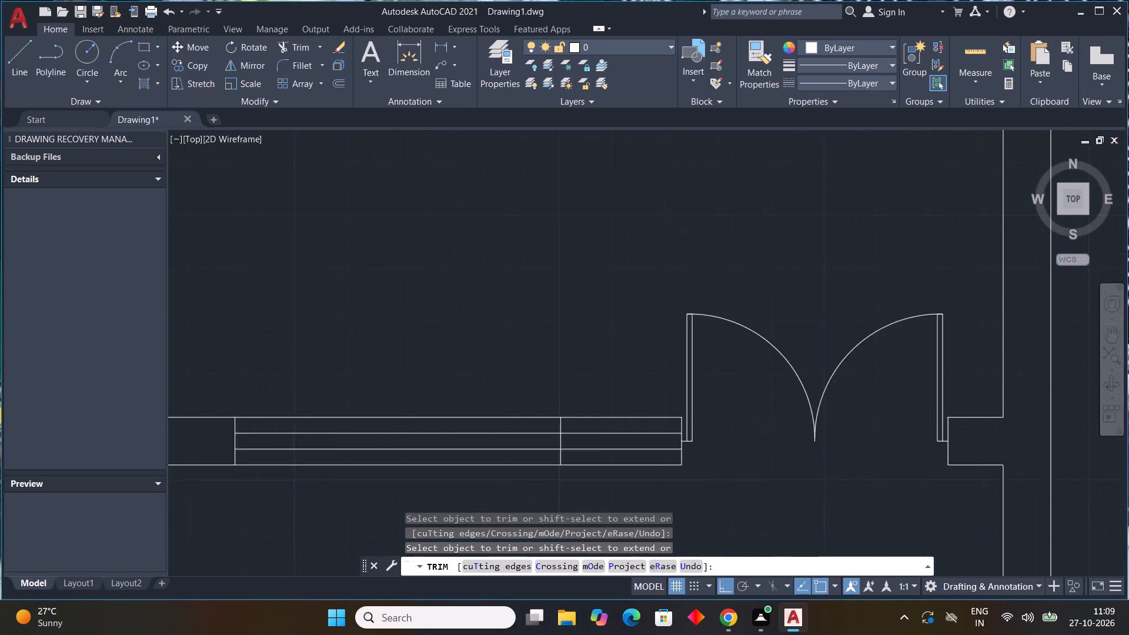
{"action": "scroll", "coordinate": [638, 439], "scroll_direction": "up", "scroll_amount": 1}
{"action": "left_click_drag", "start_coordinate": [646, 425], "coordinate": [631, 466]}
{"action": "scroll", "coordinate": [639, 460], "scroll_direction": "down", "scroll_amount": 4}
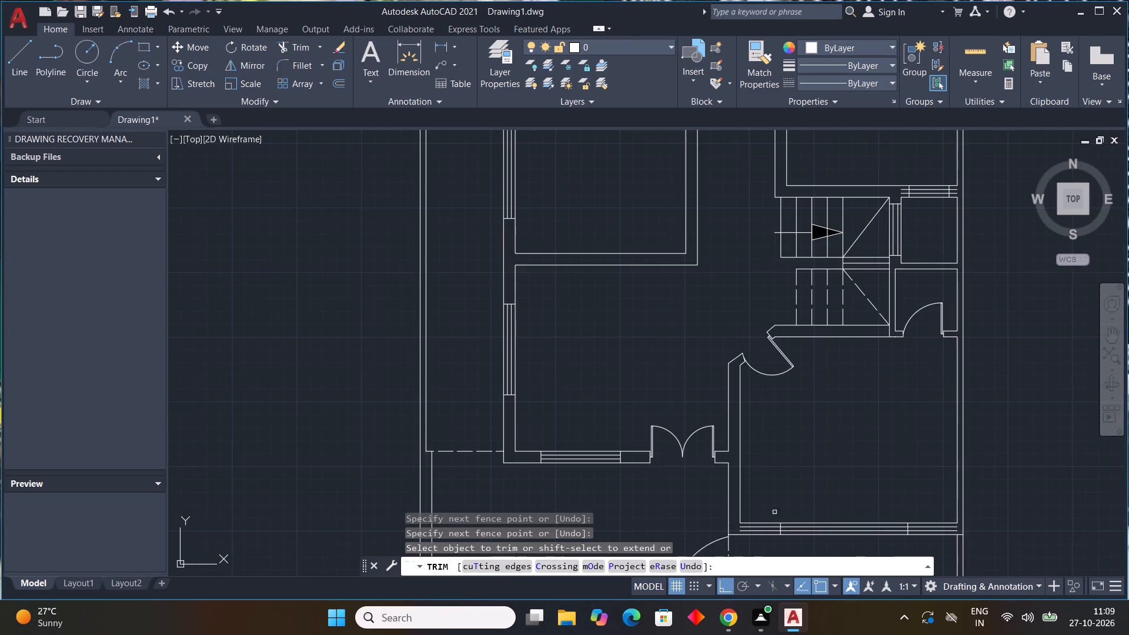
Trim the two offset lines beyond both ends of the window in the lower-right room's bottom wall.
{"action": "middle_click_drag", "start_coordinate": [798, 512], "coordinate": [747, 398]}
{"action": "scroll", "coordinate": [714, 423], "scroll_direction": "up", "scroll_amount": 3}
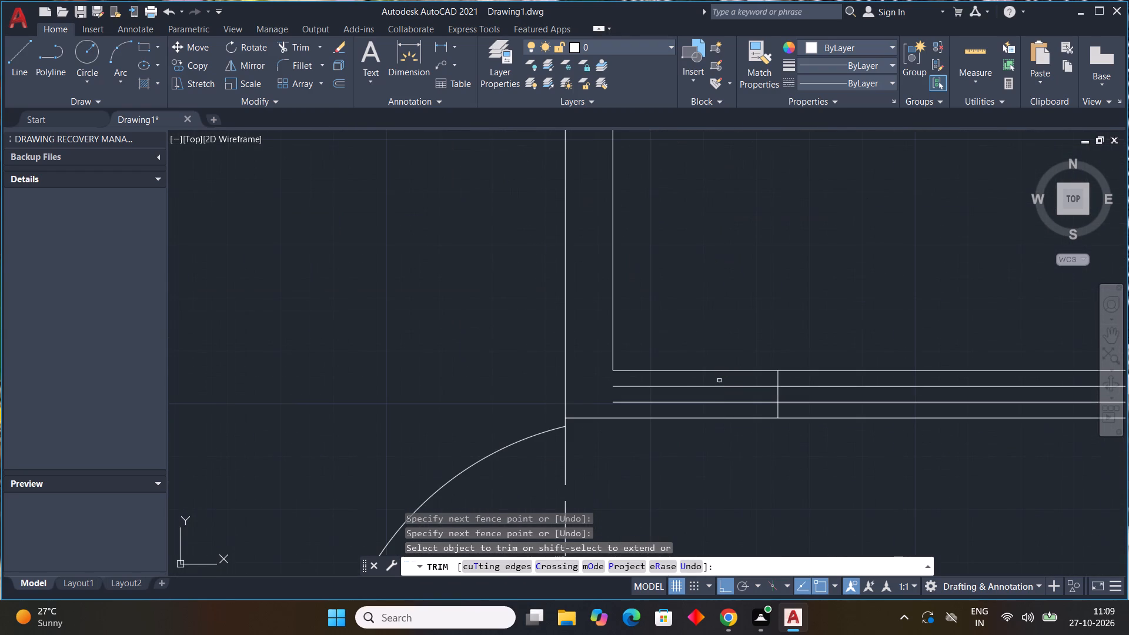
{"action": "left_click_drag", "start_coordinate": [719, 380], "coordinate": [700, 407]}
{"action": "scroll", "coordinate": [729, 428], "scroll_direction": "down", "scroll_amount": 3}
{"action": "middle_click_drag", "start_coordinate": [817, 476], "coordinate": [629, 475]}
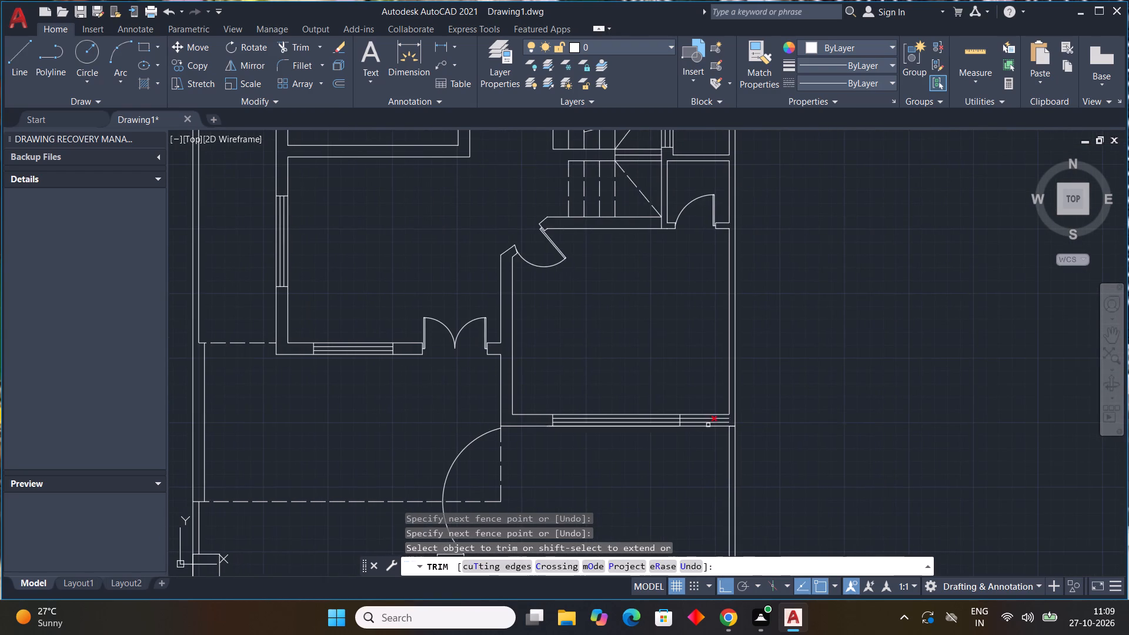
{"action": "scroll", "coordinate": [712, 416], "scroll_direction": "up", "scroll_amount": 3}
{"action": "left_click_drag", "start_coordinate": [716, 426], "coordinate": [702, 450]}
{"action": "scroll", "coordinate": [733, 450], "scroll_direction": "down", "scroll_amount": 3}
Trim the two offset lines beyond both ends of the window above the small room beside the staircase, and end the trim.
{"action": "scroll", "coordinate": [884, 471], "scroll_direction": "down", "scroll_amount": 3}
{"action": "middle_click_drag", "start_coordinate": [884, 471], "coordinate": [897, 495]}
{"action": "middle_click", "coordinate": [897, 495]}
{"action": "middle_click", "coordinate": [897, 495]}
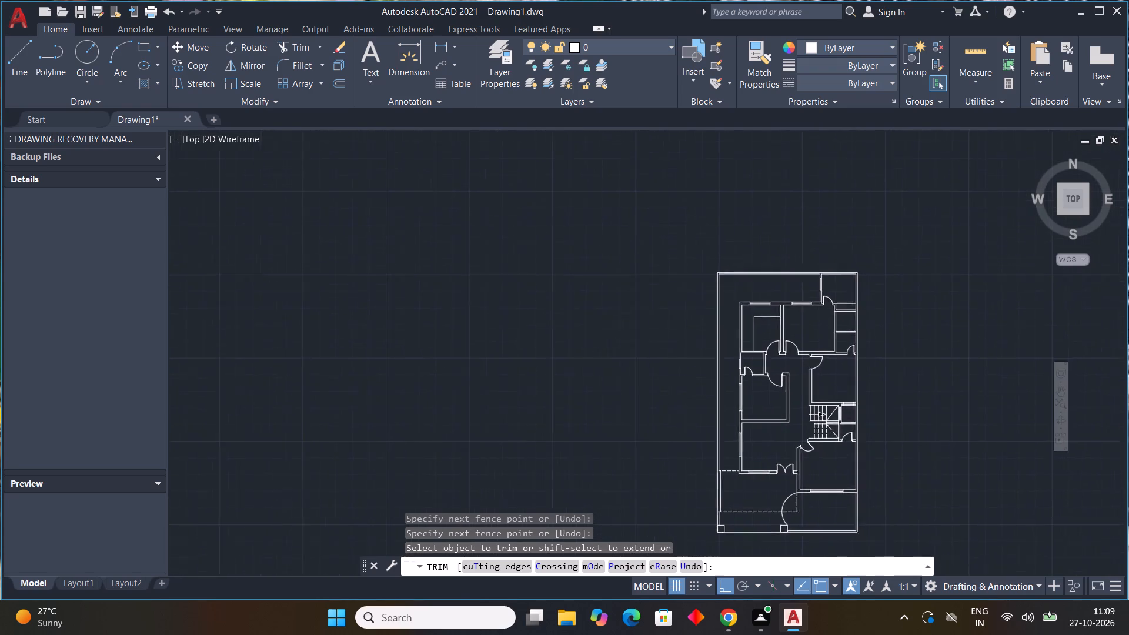
{"action": "middle_click", "coordinate": [897, 495]}
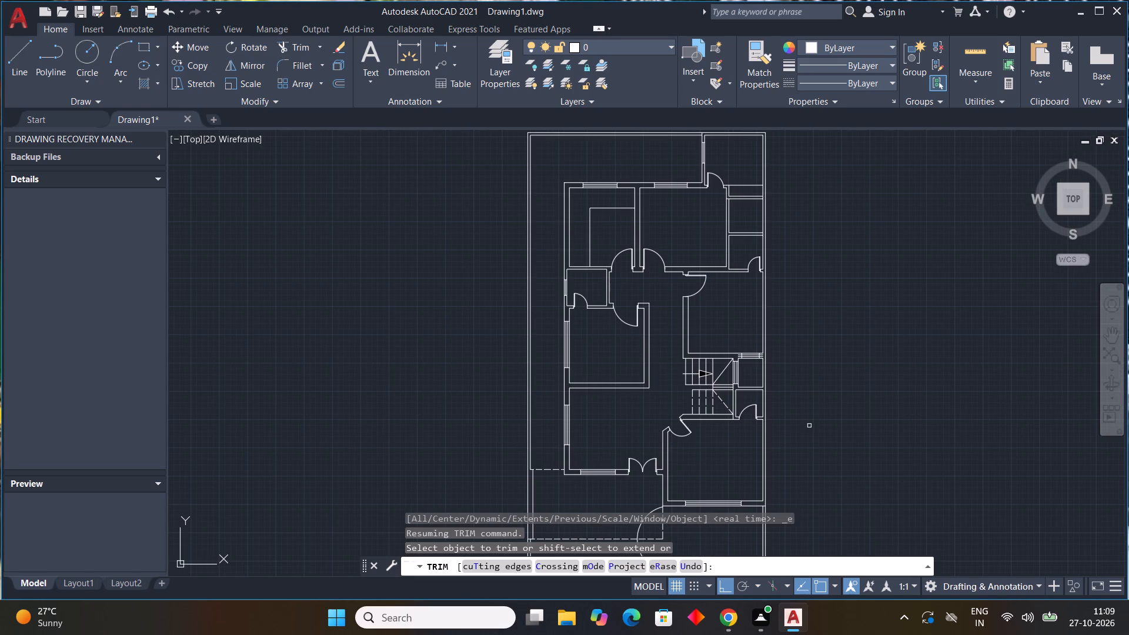
{"action": "scroll", "coordinate": [741, 349], "scroll_direction": "up", "scroll_amount": 5}
{"action": "left_click_drag", "start_coordinate": [737, 390], "coordinate": [720, 417]}
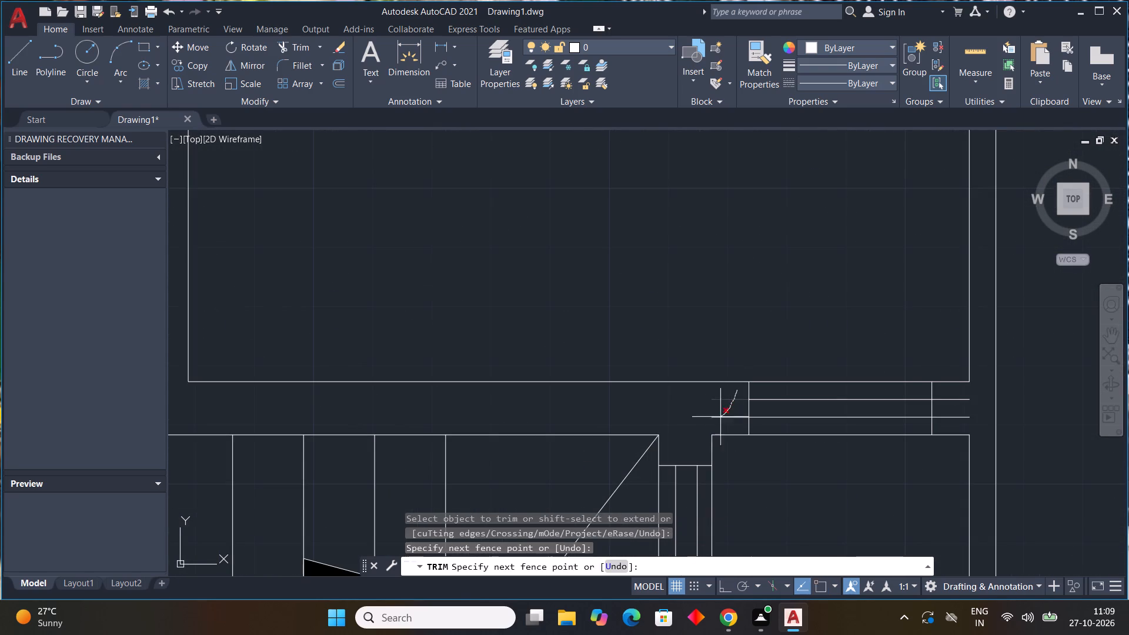
{"action": "left_click_drag", "start_coordinate": [720, 417], "coordinate": [707, 420]}
{"action": "left_click_drag", "start_coordinate": [948, 392], "coordinate": [961, 422]}
{"action": "key", "text": "Escape"}
{"action": "key", "text": "Escape"}
{"action": "key", "text": "Escape"}
{"action": "key", "text": "Escape"}
{"action": "key", "text": "Escape"}
{"action": "key", "text": "Escape"}
{"action": "key", "text": "Escape"}
{"action": "key", "text": "Escape"}
{"action": "key", "text": "Escape"}
{"action": "key", "text": "Escape"}
{"action": "key", "text": "Escape"}
{"action": "key", "text": "Escape"}
{"action": "key", "text": "Escape"}
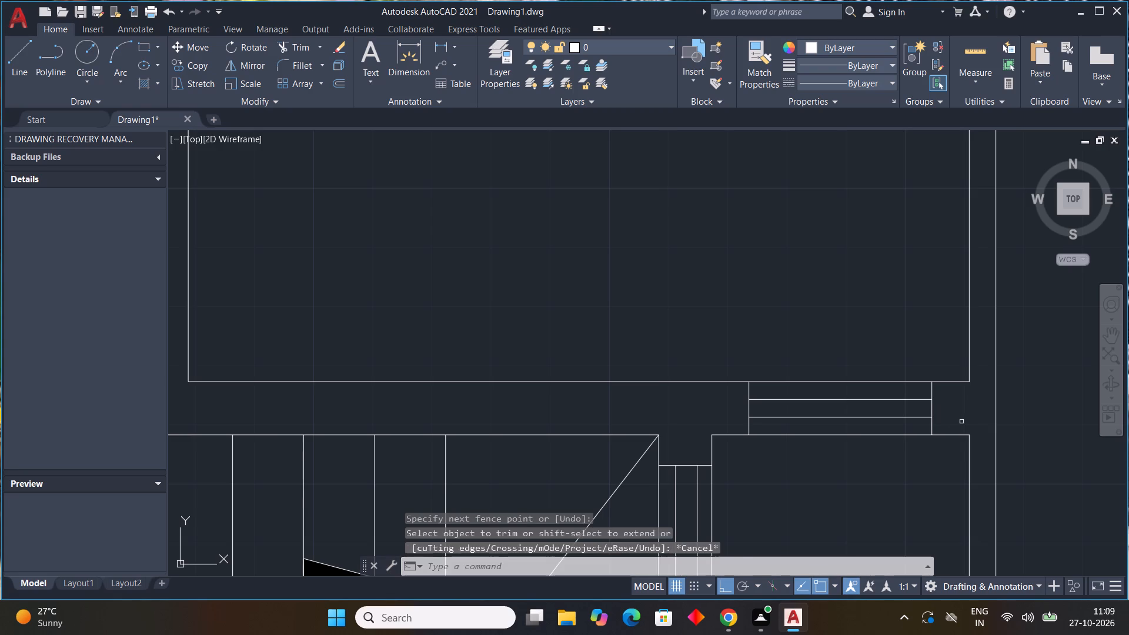
Stretch the right end of the top wall line of the small room beside the staircase to the outer boundary line.
{"action": "scroll", "coordinate": [964, 425], "scroll_direction": "down", "scroll_amount": 2}
{"action": "left_click", "coordinate": [964, 429]}
{"action": "scroll", "coordinate": [977, 425], "scroll_direction": "up", "scroll_amount": 3}
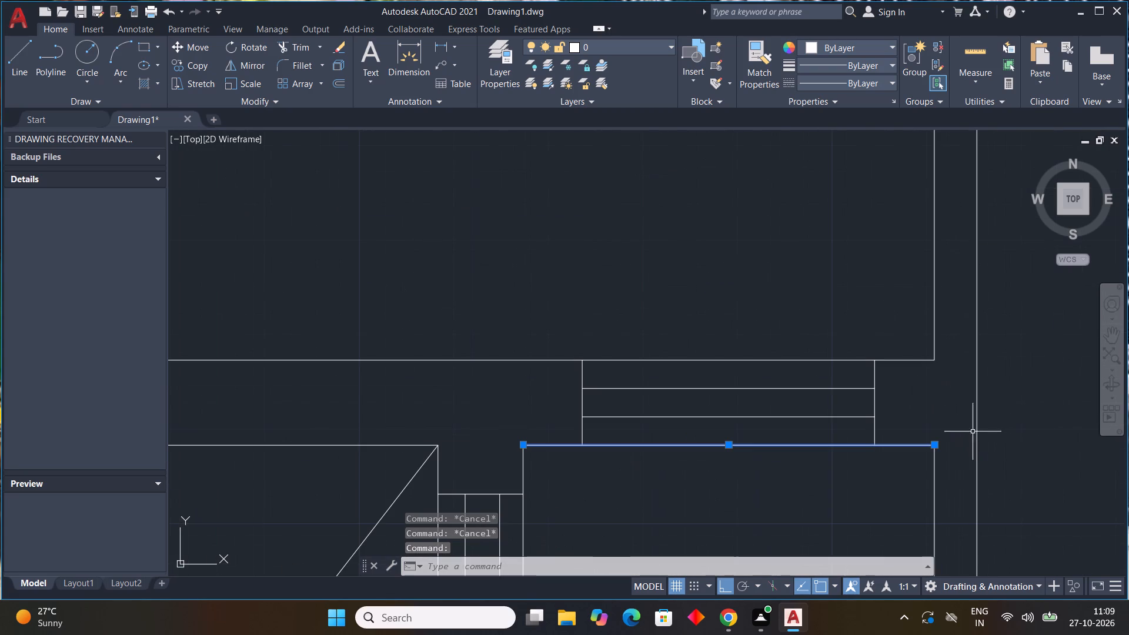
{"action": "left_click", "coordinate": [937, 445]}
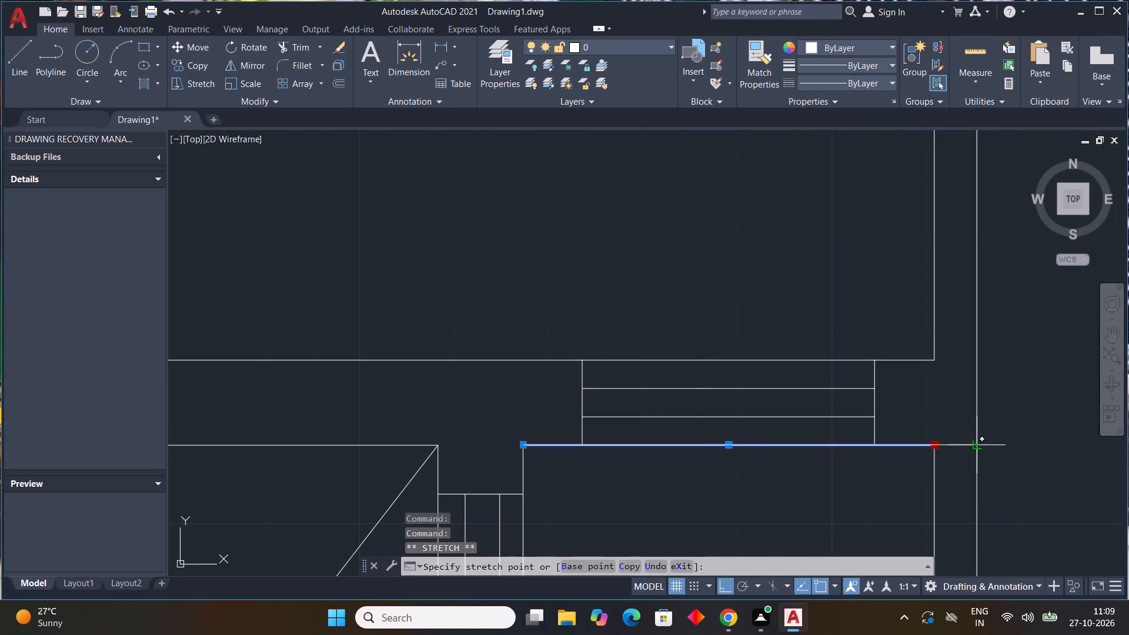
{"action": "left_click", "coordinate": [976, 443]}
{"action": "key", "text": "Escape"}
{"action": "key", "text": "Escape"}
{"action": "key", "text": "Escape"}
{"action": "key", "text": "Escape"}
{"action": "key", "text": "Escape"}
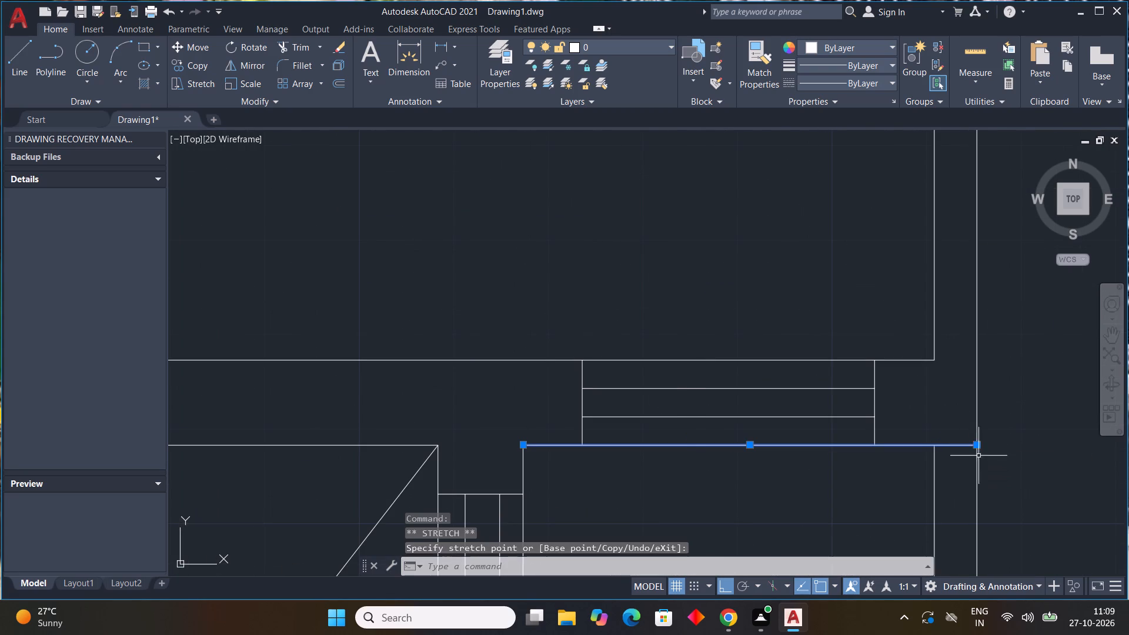
Draw two short vertical lines across the wall between the two small rooms beside the staircase, marking the window's ends.
{"action": "scroll", "coordinate": [966, 455], "scroll_direction": "down", "scroll_amount": 3}
{"action": "middle_click_drag", "start_coordinate": [1023, 487], "coordinate": [712, 252]}
{"action": "scroll", "coordinate": [1021, 486], "scroll_direction": "down", "scroll_amount": 1}
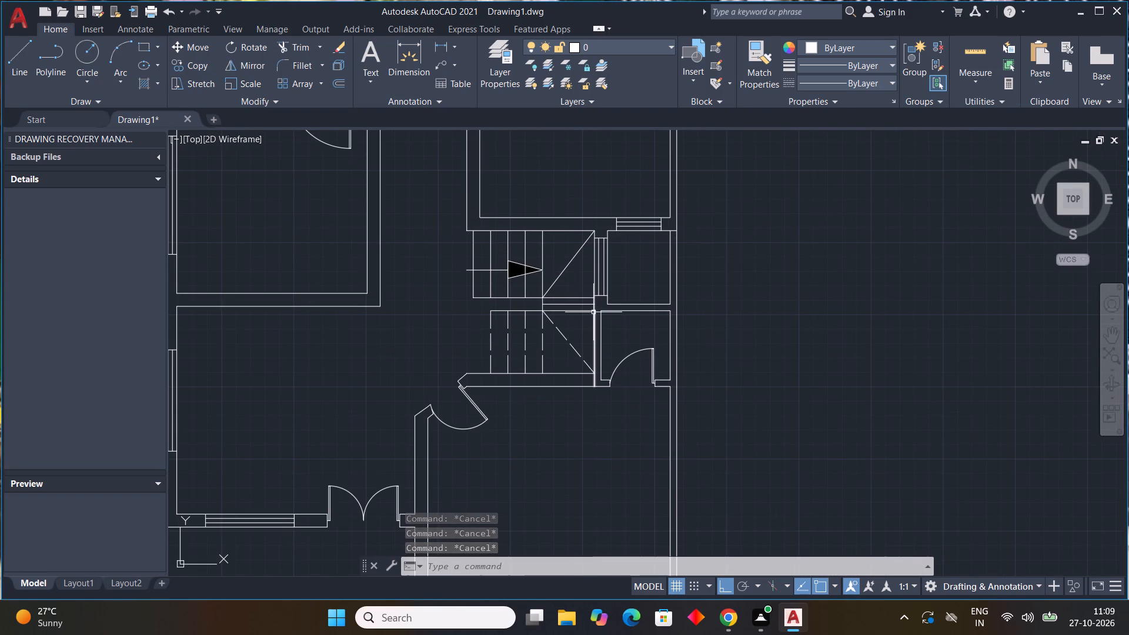
{"action": "type", "text": "l"}
{"action": "key", "text": "space"}
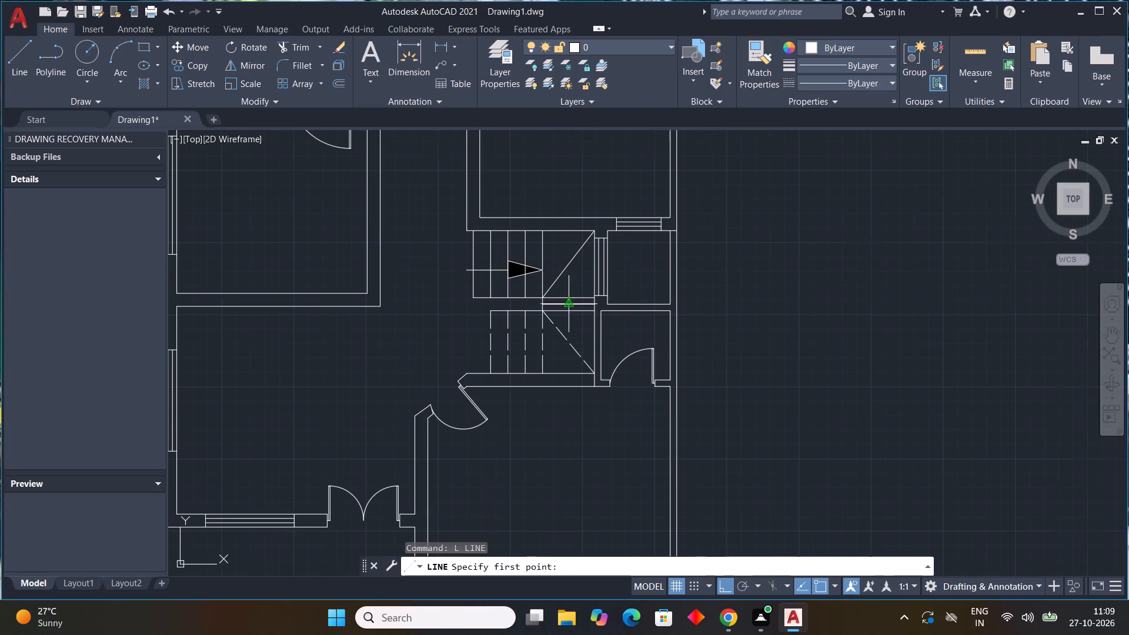
{"action": "scroll", "coordinate": [571, 306], "scroll_direction": "up", "scroll_amount": 2}
{"action": "left_click", "coordinate": [684, 298]}
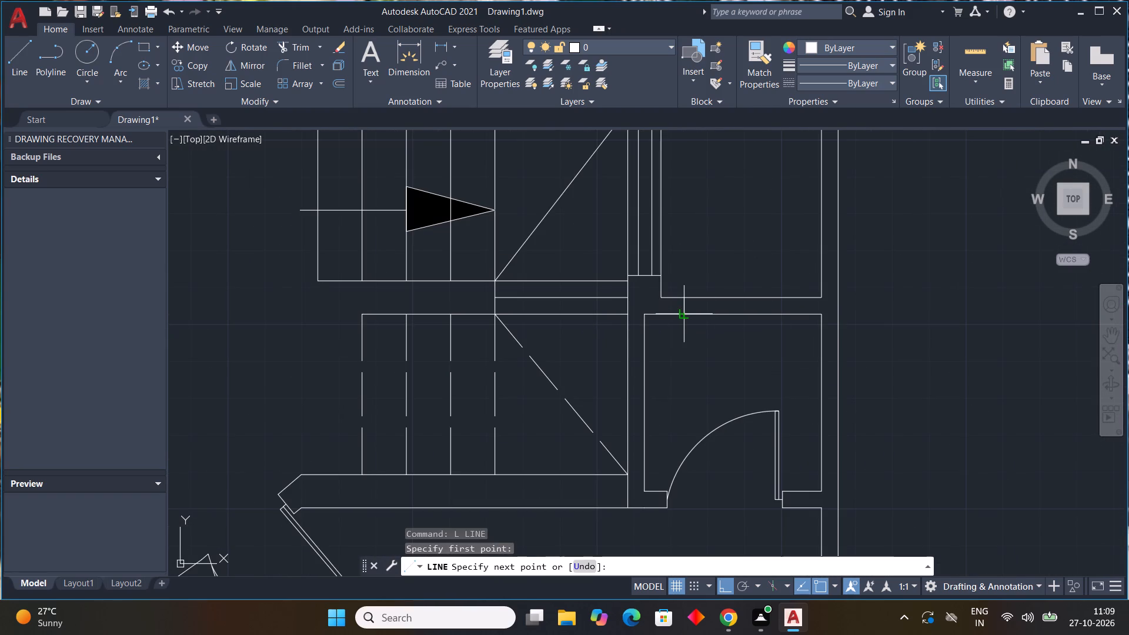
{"action": "left_click", "coordinate": [683, 315]}
{"action": "key", "text": "Escape"}
{"action": "key", "text": "space"}
{"action": "left_click", "coordinate": [770, 299]}
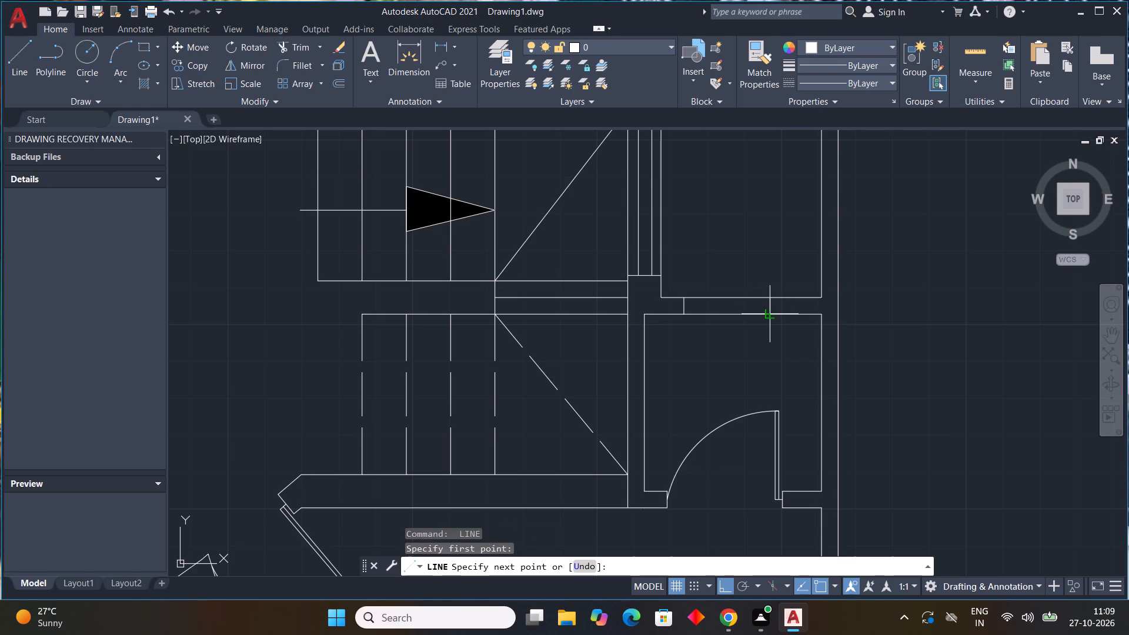
{"action": "left_click", "coordinate": [767, 312]}
{"action": "key", "text": "Escape"}
Draw the window's centre line between the midpoints of its two end lines in the wall between the small rooms.
{"action": "key", "text": "space"}
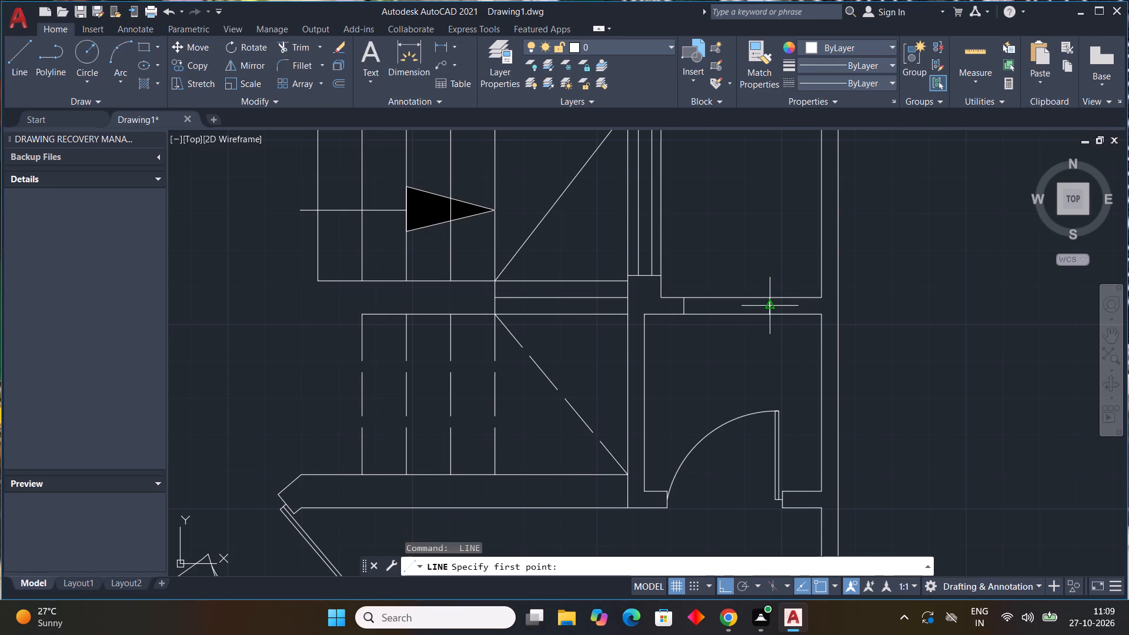
{"action": "left_click", "coordinate": [773, 307]}
{"action": "left_click", "coordinate": [687, 309]}
{"action": "key", "text": "Escape"}
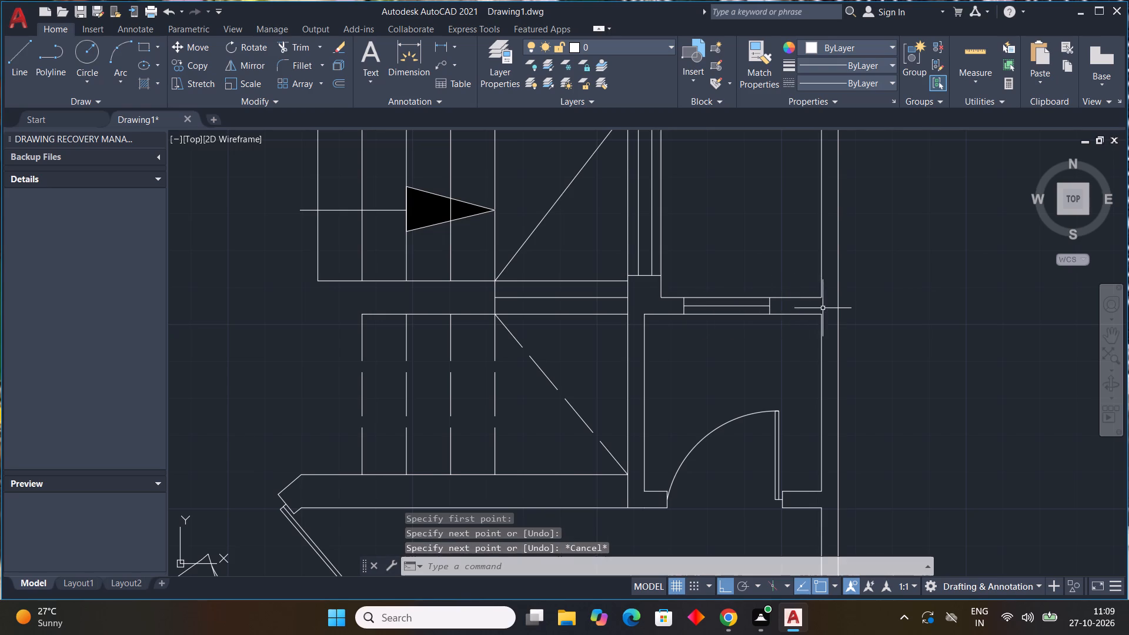
Examine the windows and room layout across the whole floor plan.
{"action": "scroll", "coordinate": [834, 317], "scroll_direction": "down", "scroll_amount": 3}
{"action": "middle_click_drag", "start_coordinate": [860, 348], "coordinate": [866, 283]}
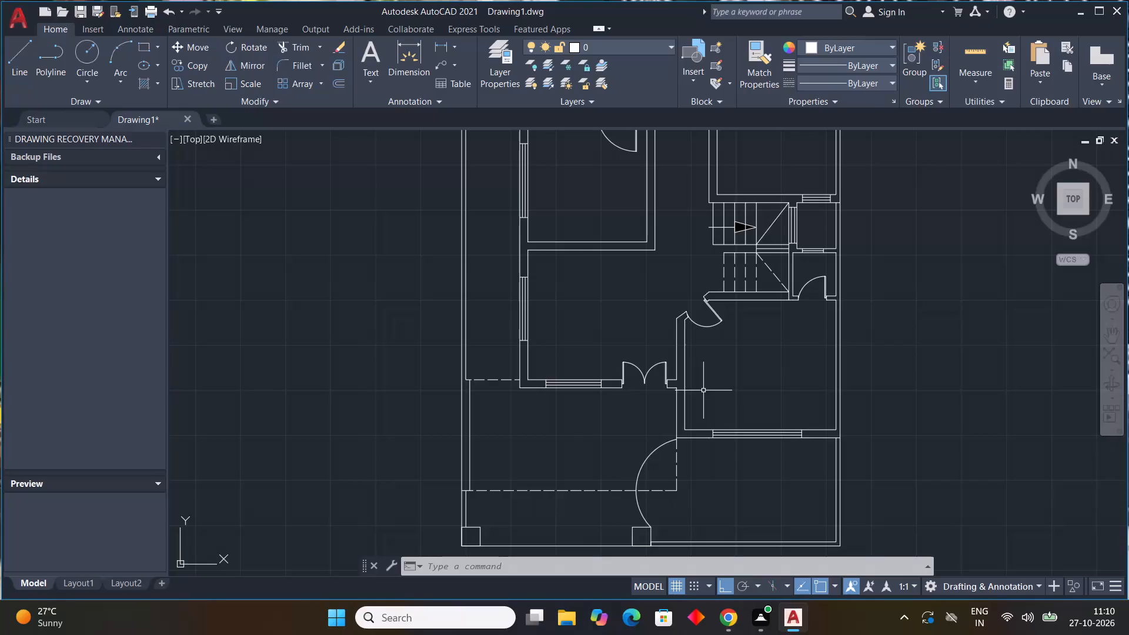
{"action": "scroll", "coordinate": [772, 389], "scroll_direction": "down", "scroll_amount": 1}
{"action": "middle_click_drag", "start_coordinate": [769, 403], "coordinate": [765, 421]}
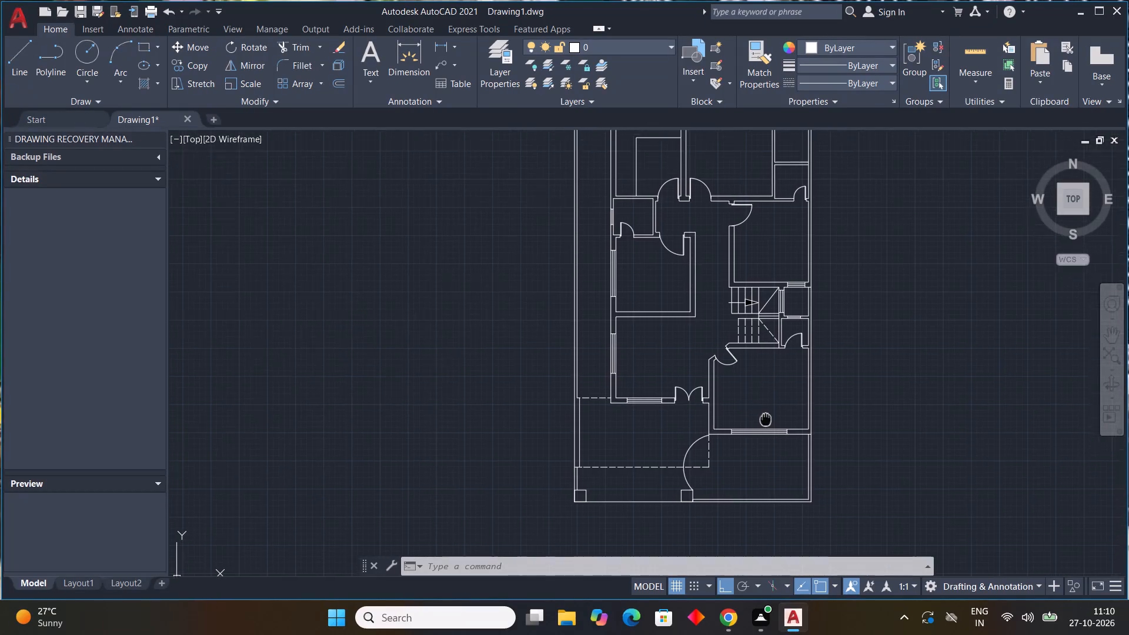
{"action": "middle_click_drag", "start_coordinate": [765, 421], "coordinate": [753, 467]}
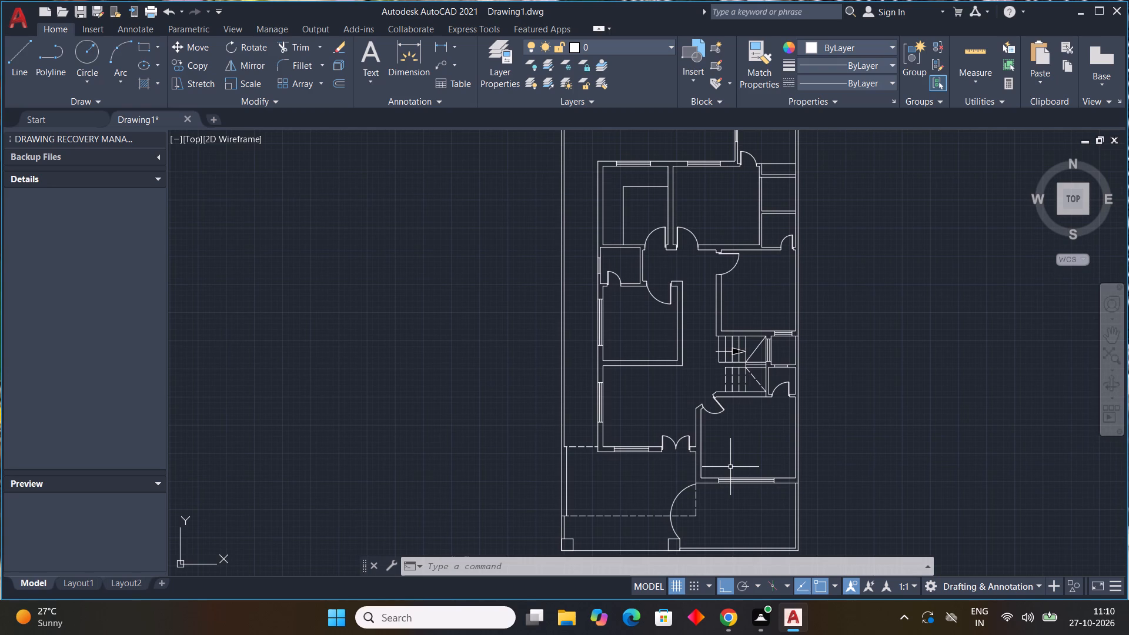
{"action": "scroll", "coordinate": [729, 467], "scroll_direction": "down", "scroll_amount": 2}
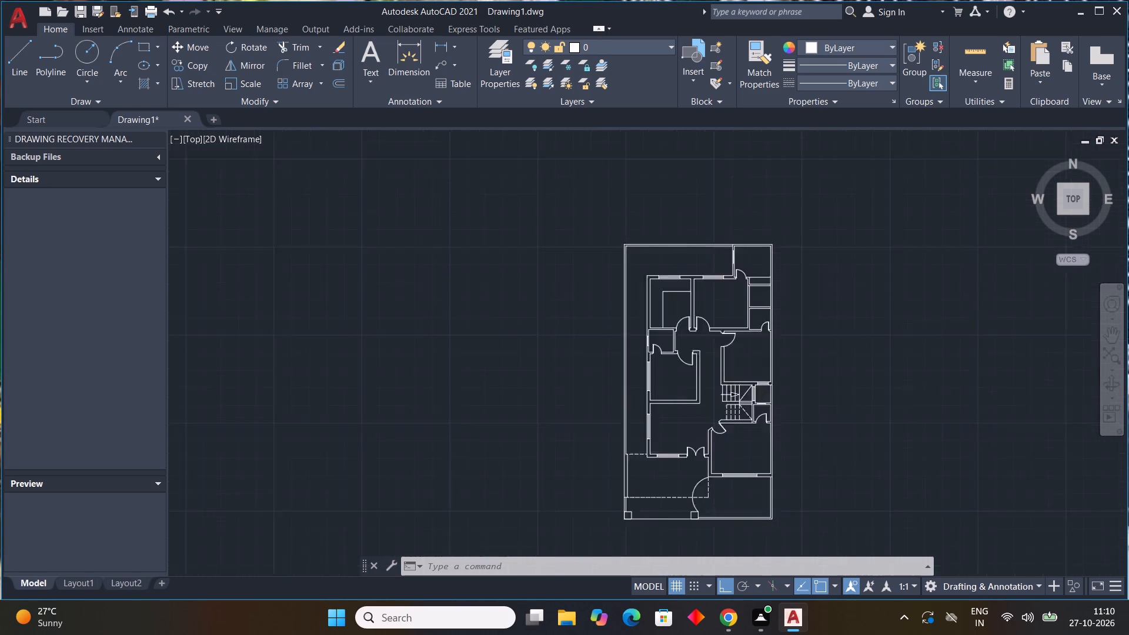
{"action": "scroll", "coordinate": [729, 467], "scroll_direction": "down", "scroll_amount": 1}
{"action": "scroll", "coordinate": [714, 435], "scroll_direction": "up", "scroll_amount": 3}
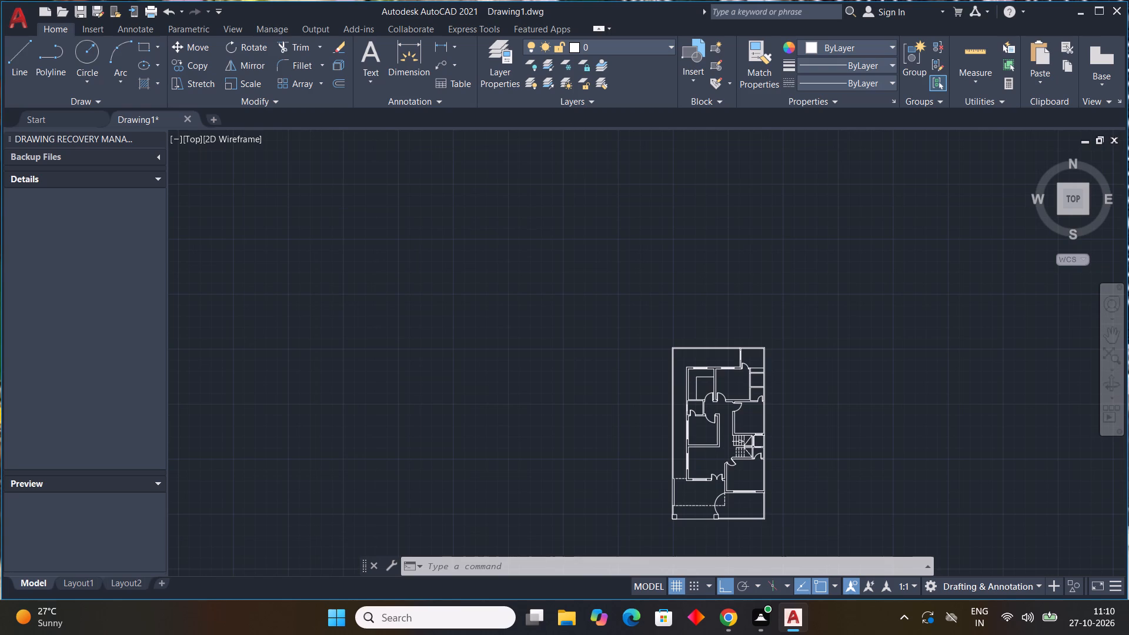
Insert the Bed - Queen block from DesignCenter's Home - Space Planner blocks at scale 1 and angle 0, outside the plan's right side.
{"action": "key", "text": "ctrl+2"}
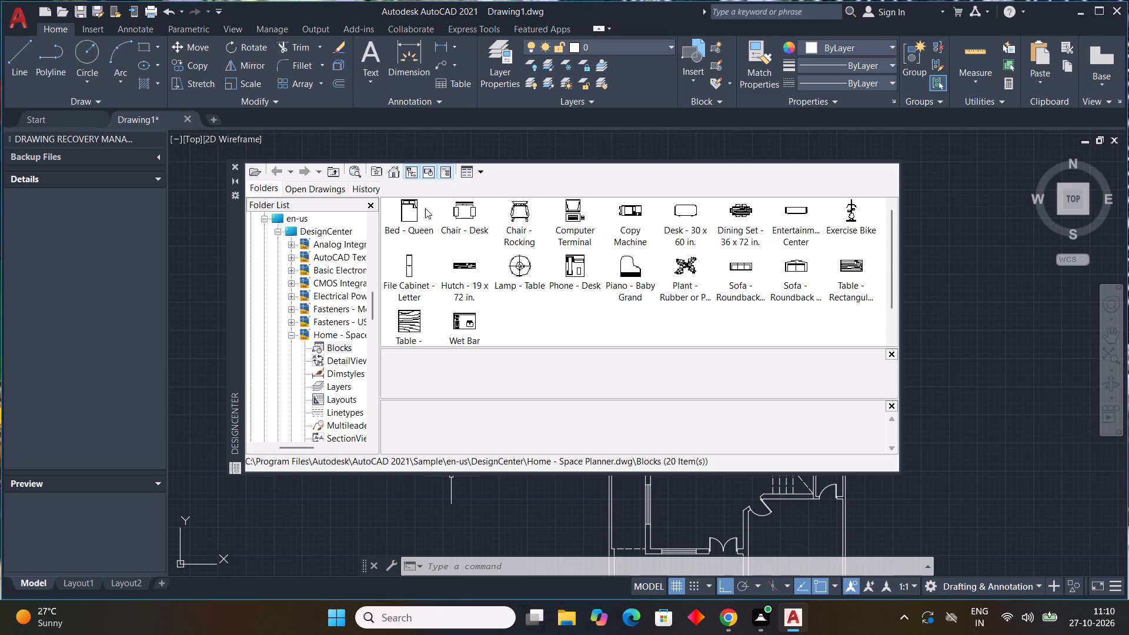
{"action": "double_click", "coordinate": [400, 212]}
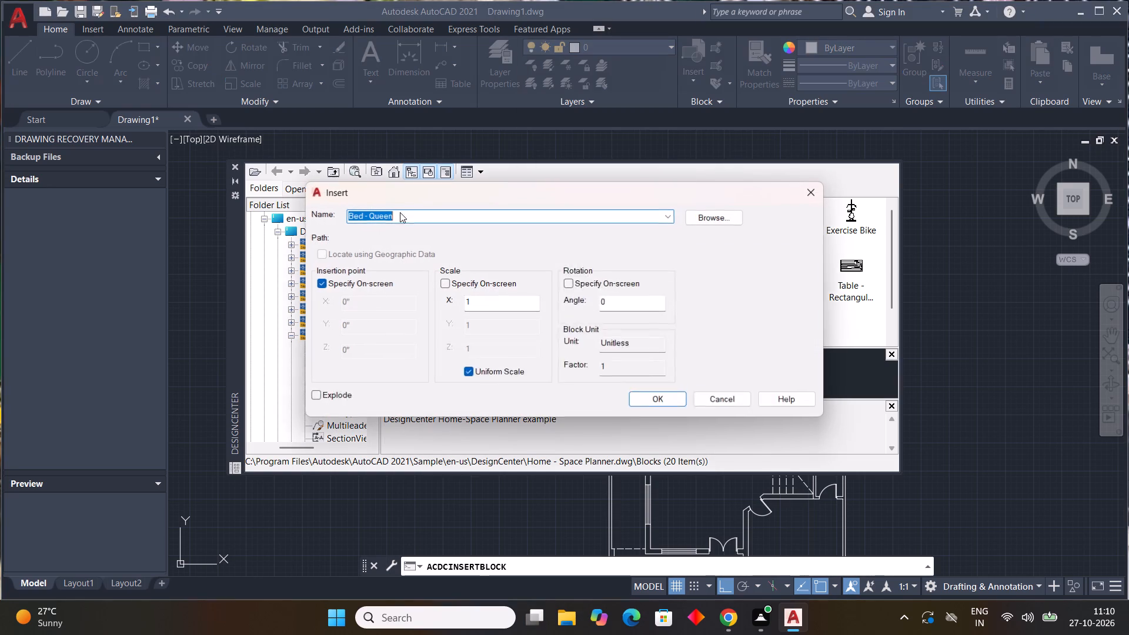
{"action": "left_click", "coordinate": [648, 399]}
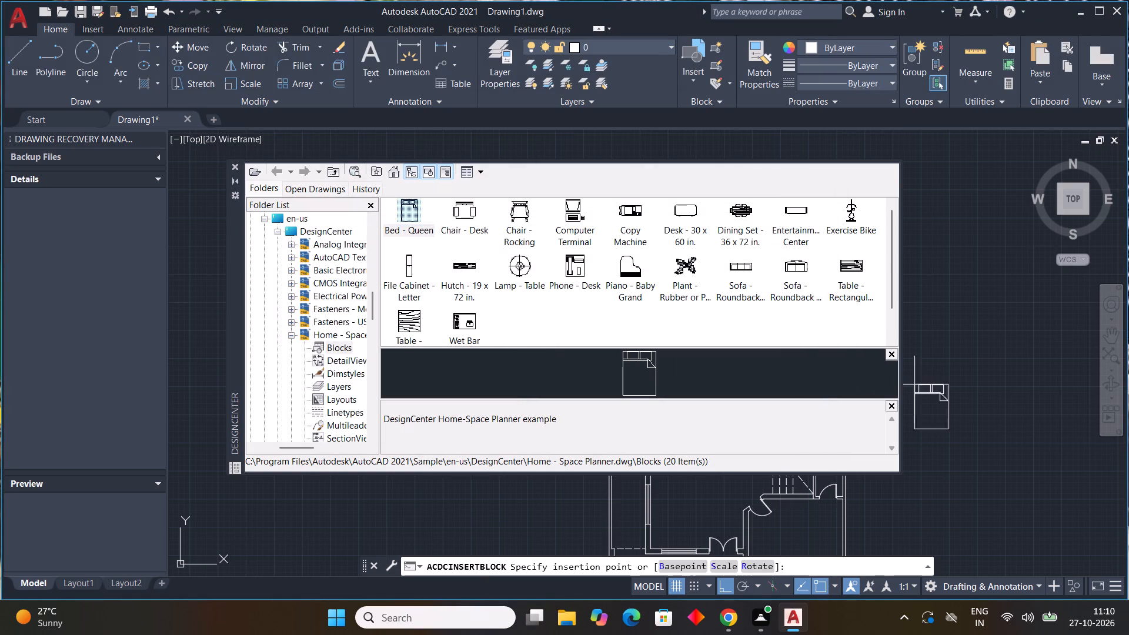
{"action": "left_click", "coordinate": [947, 365]}
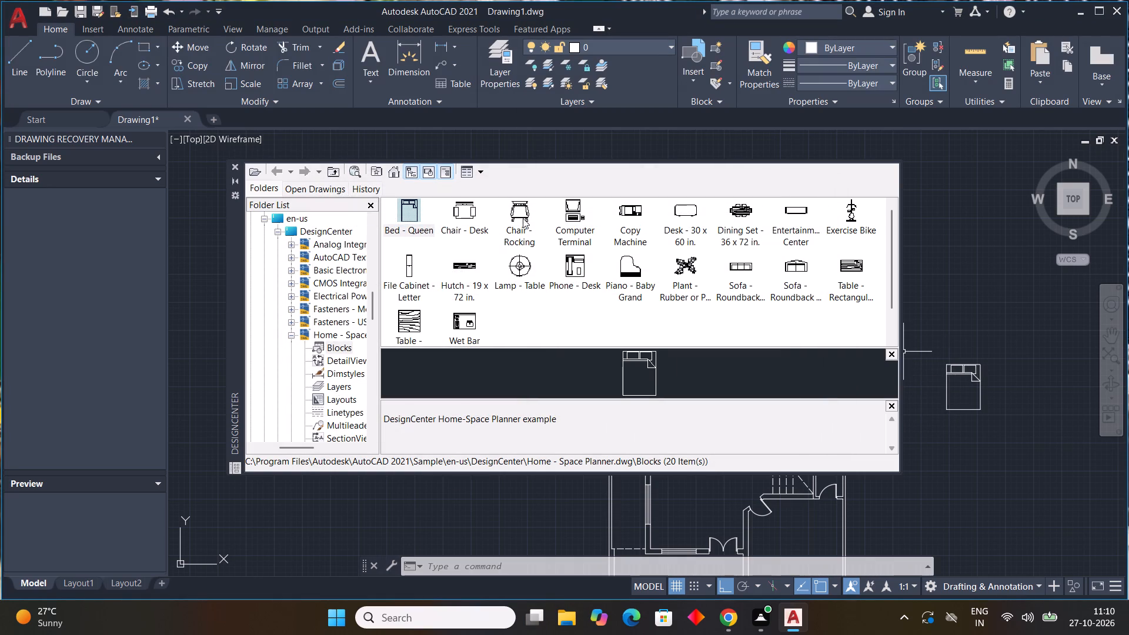
Insert the Chair - Rocking block at scale 1 and angle 0, outside the plan's right side above the queen bed.
{"action": "double_click", "coordinate": [523, 221]}
{"action": "left_click", "coordinate": [653, 400]}
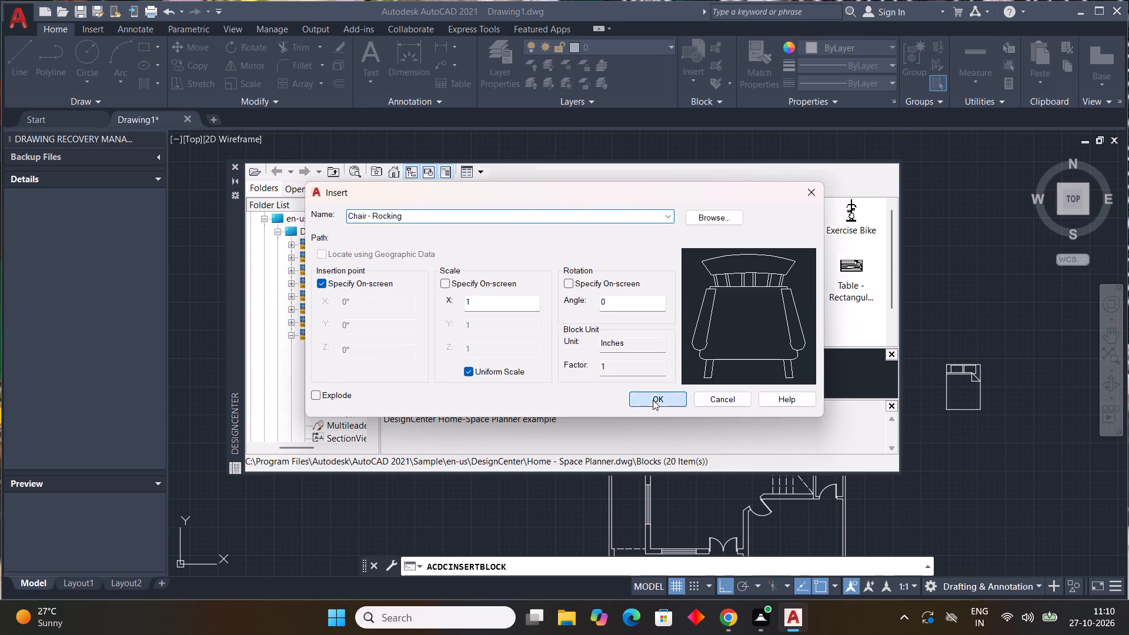
{"action": "left_click", "coordinate": [954, 256]}
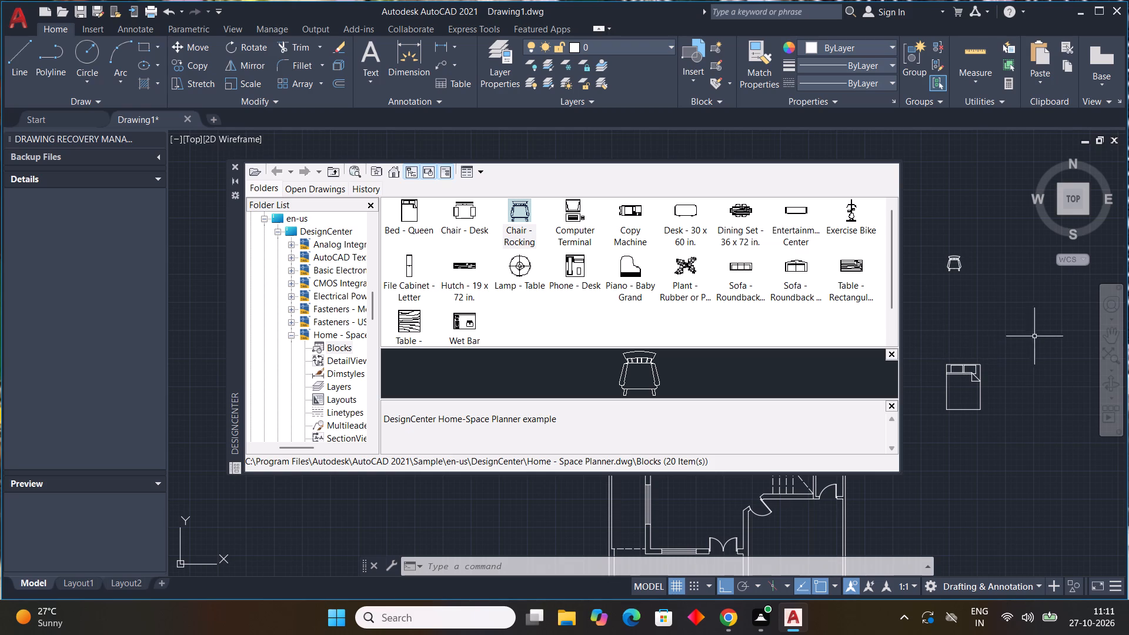
Insert the Sofa - Roundback 7 ft. block outside the plan's right side, between the rocking chair and bed and farther right.
{"action": "double_click", "coordinate": [737, 270]}
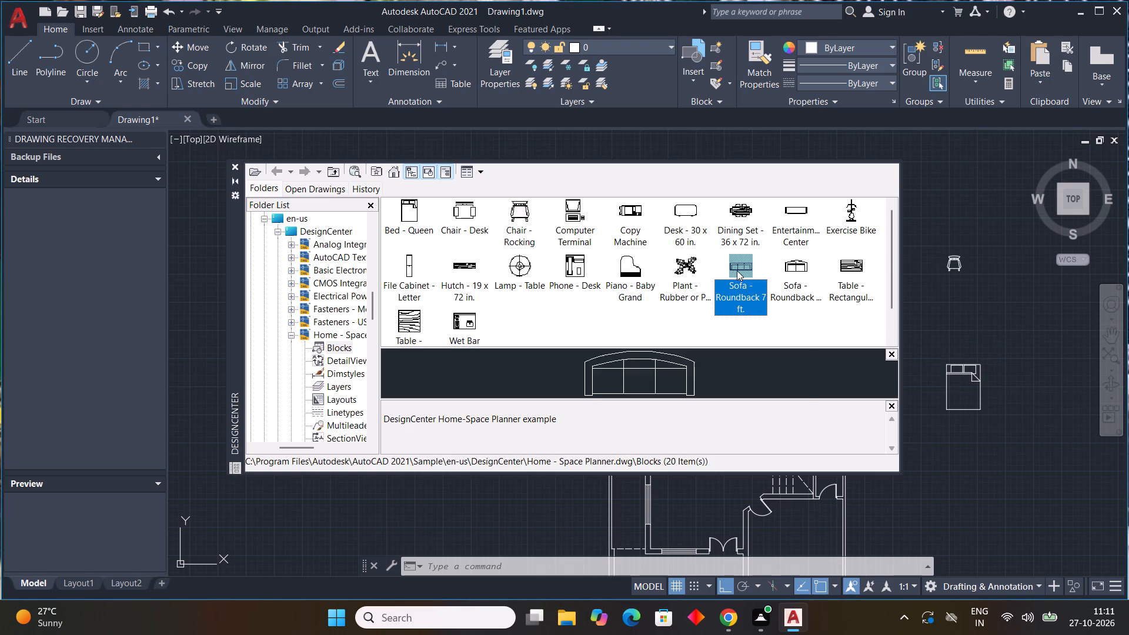
{"action": "left_click", "coordinate": [652, 400]}
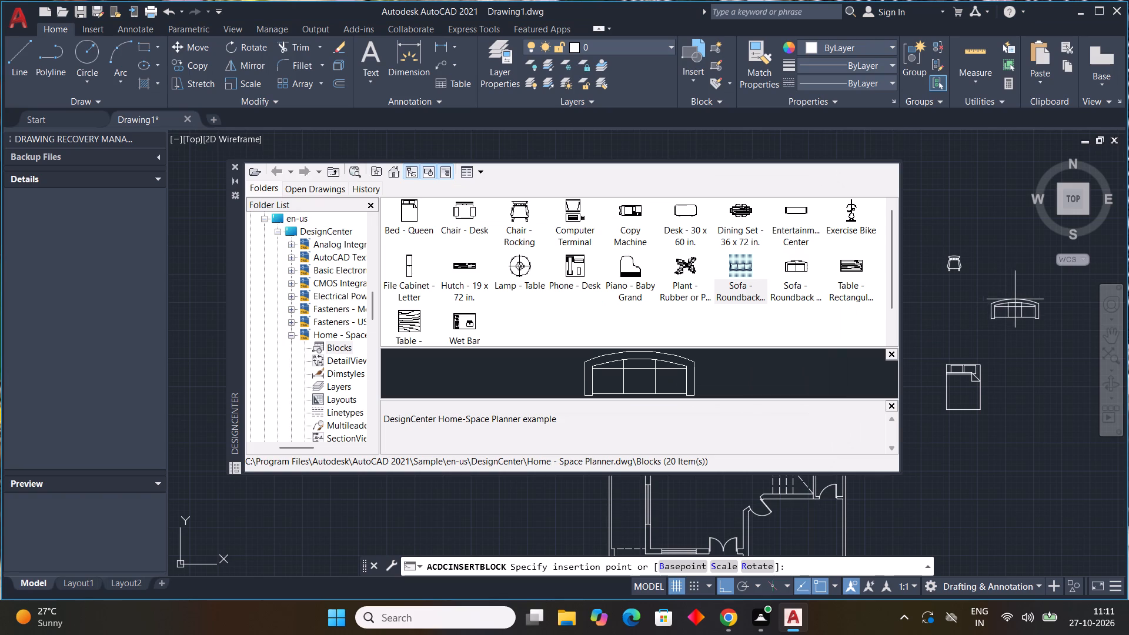
{"action": "left_click", "coordinate": [1028, 305]}
Insert the Desk - 30 x 60 in. block at scale 1 and angle 0, just below the queen bed.
{"action": "double_click", "coordinate": [683, 212]}
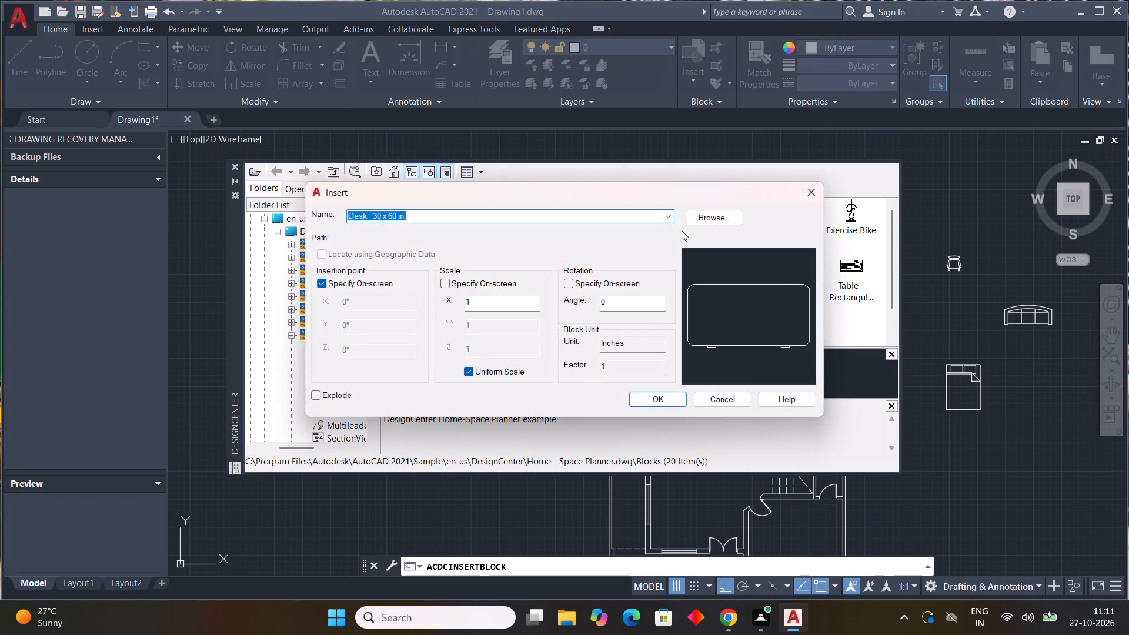
{"action": "left_click", "coordinate": [669, 395]}
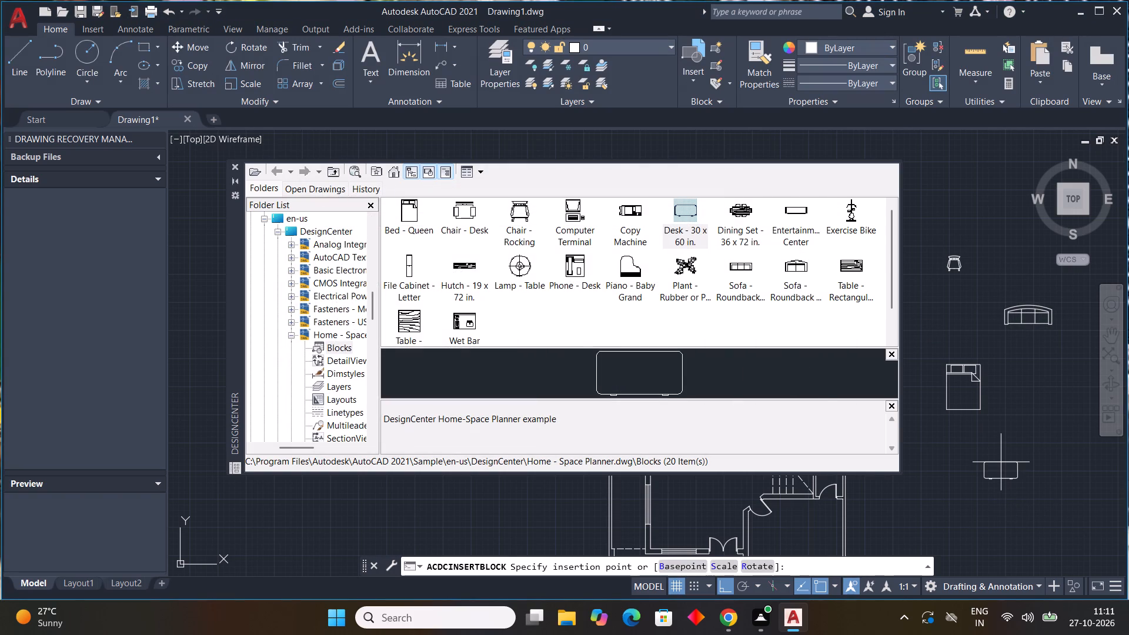
{"action": "left_click", "coordinate": [1001, 463]}
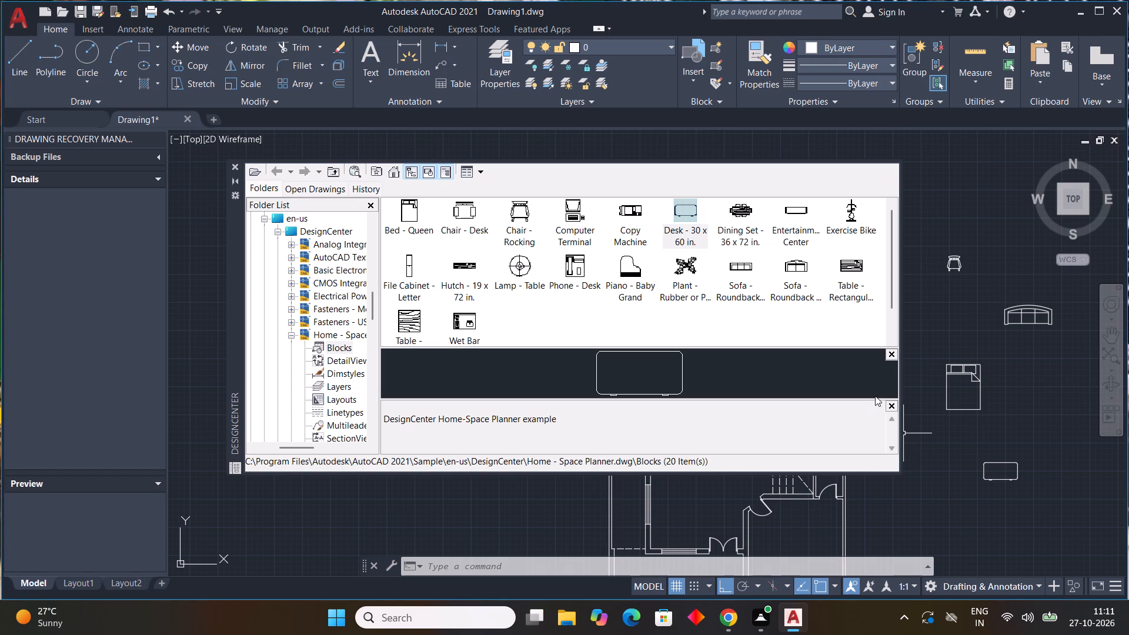
{"action": "key", "text": "Escape"}
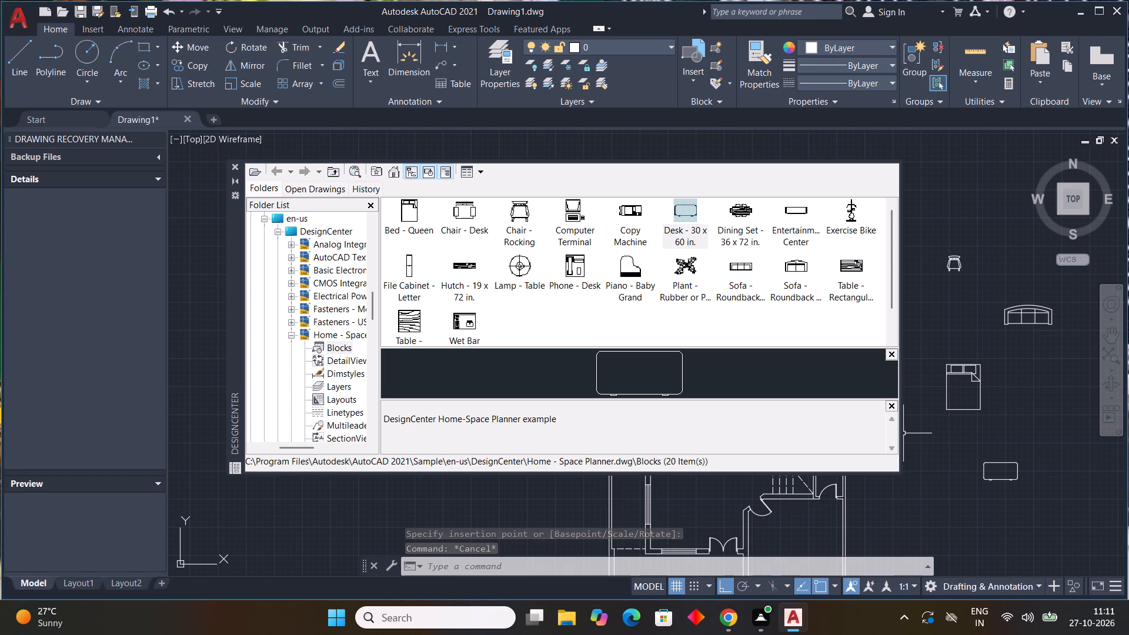
{"action": "key", "text": "Escape"}
{"action": "key", "text": "Escape"}
{"action": "key", "text": "Escape"}
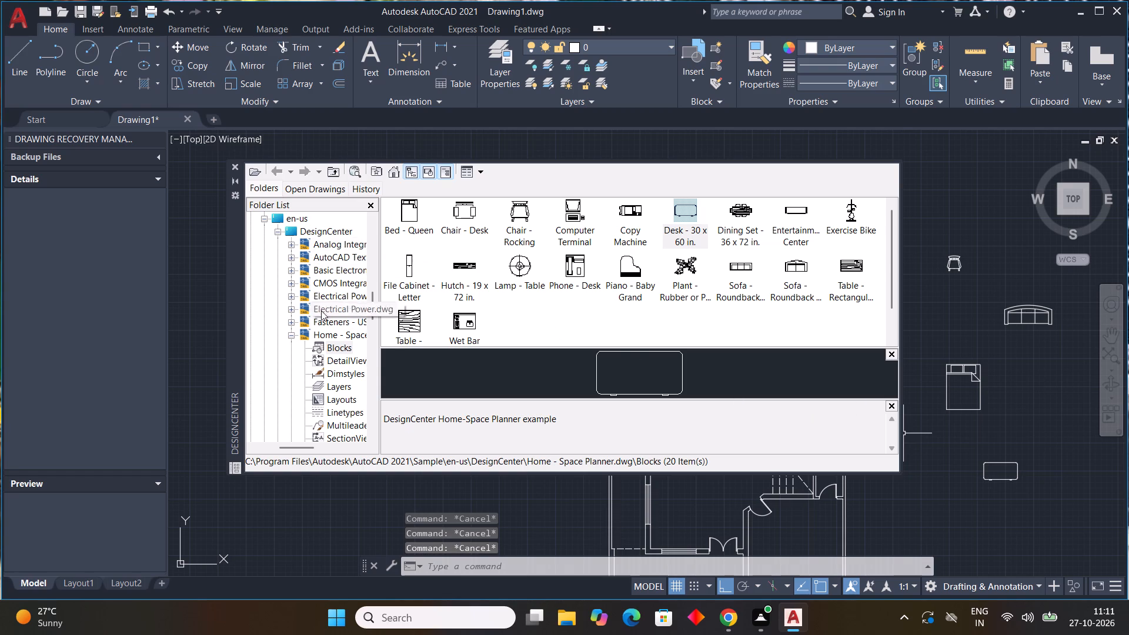
Insert the Toilet - top block from the House Designer.dwg blocks, below the desk outside the plan's right side.
{"action": "scroll", "coordinate": [336, 363], "scroll_direction": "down", "scroll_amount": 2}
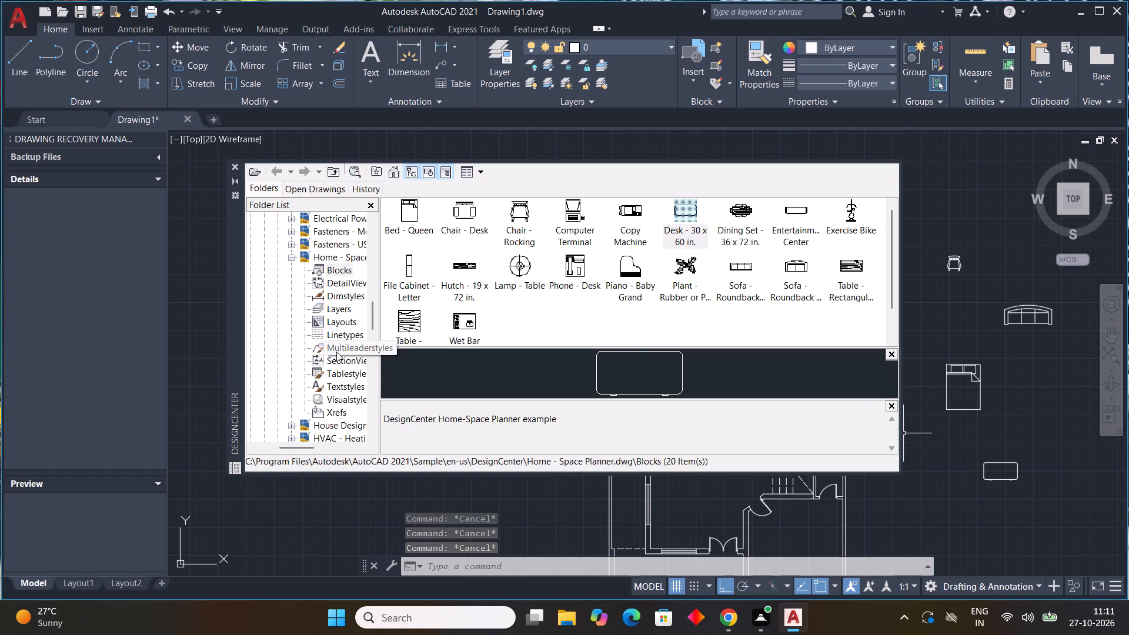
{"action": "left_click", "coordinate": [347, 421]}
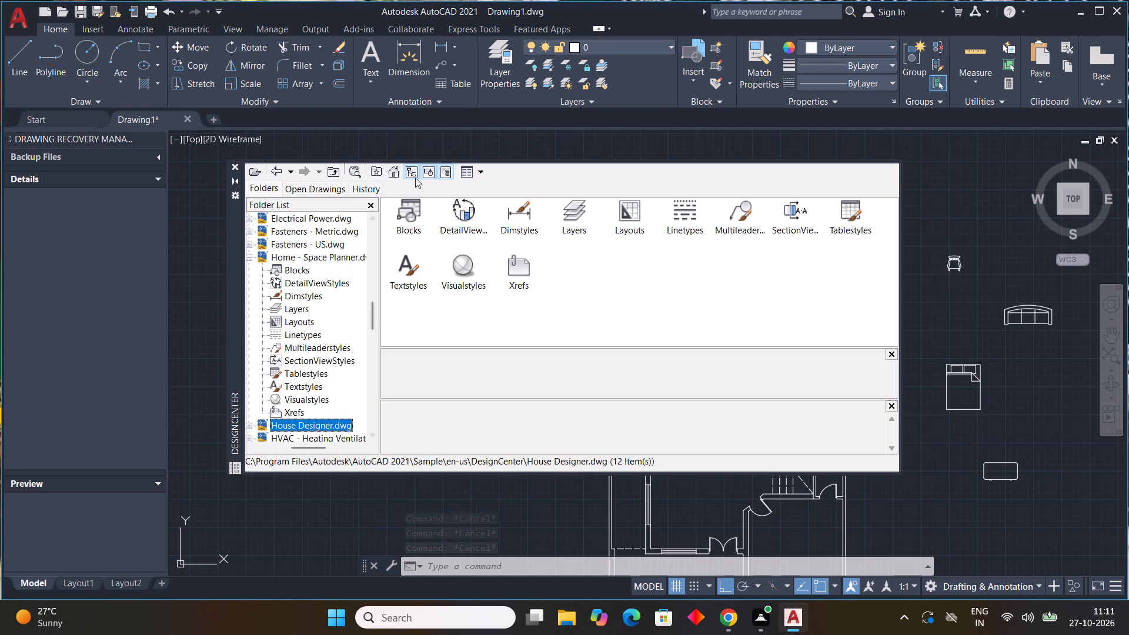
{"action": "double_click", "coordinate": [396, 209]}
{"action": "double_click", "coordinate": [410, 212]}
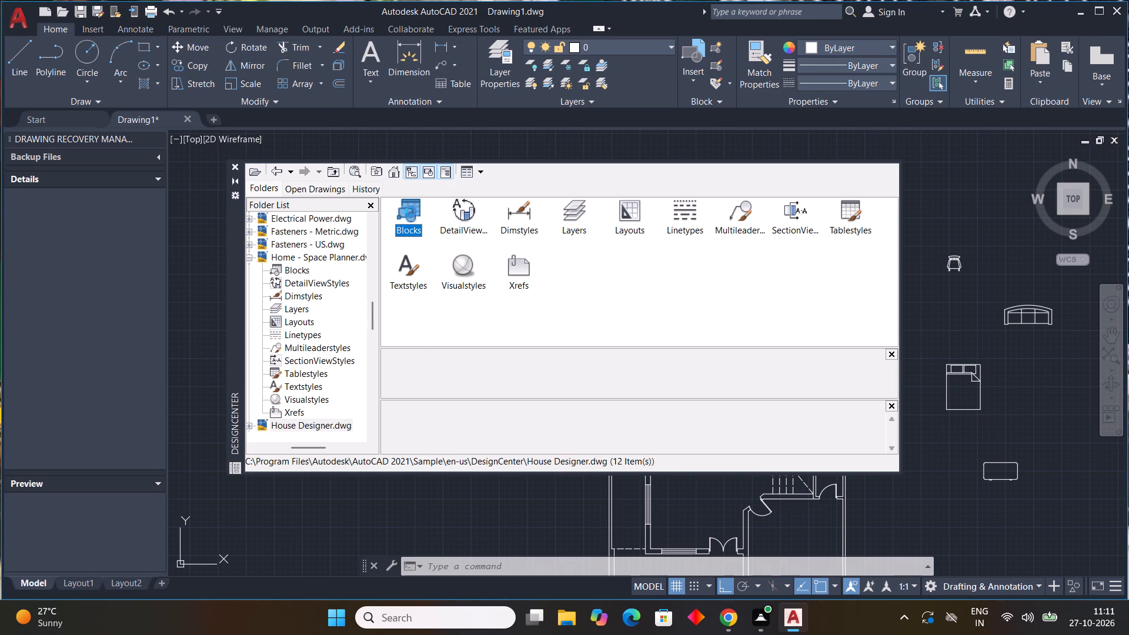
{"action": "double_click", "coordinate": [795, 267]}
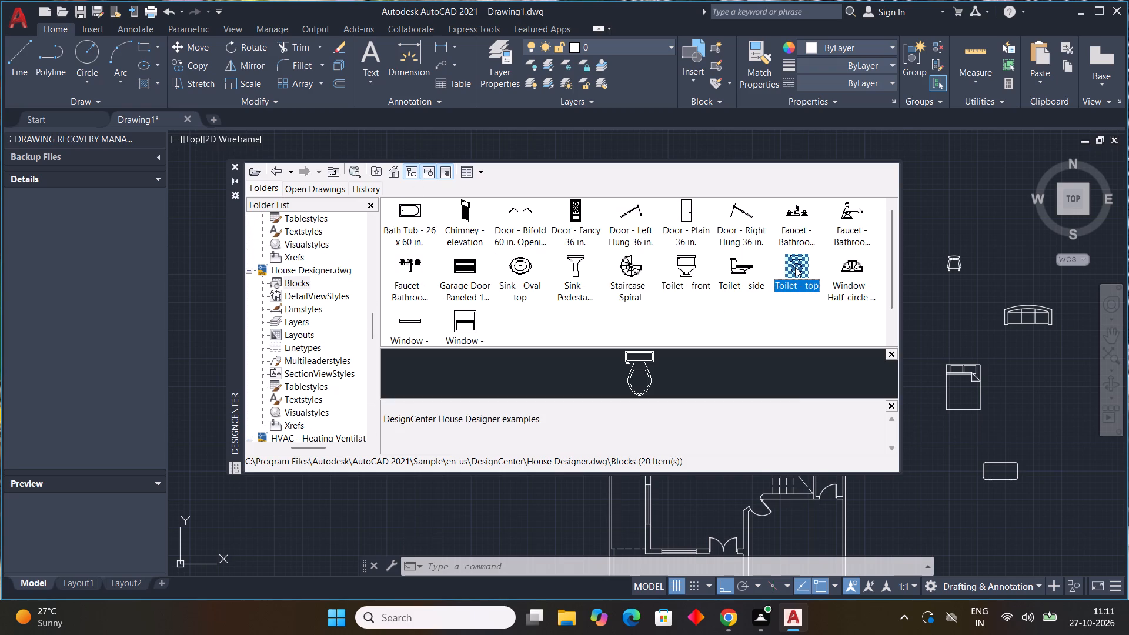
{"action": "left_click", "coordinate": [662, 402]}
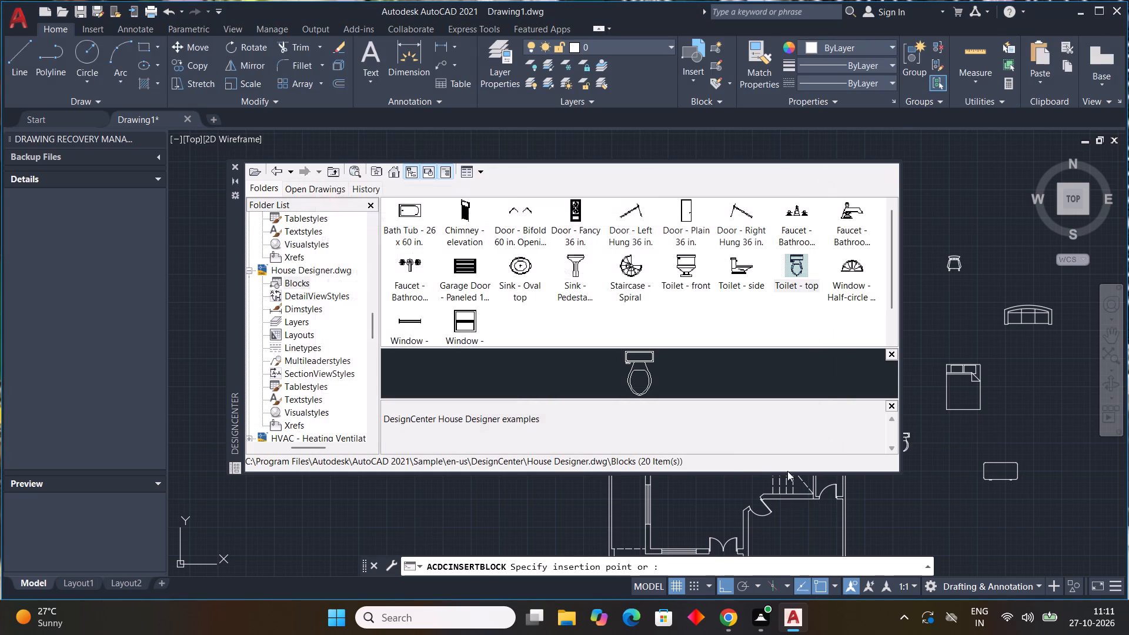
{"action": "left_click", "coordinate": [949, 523]}
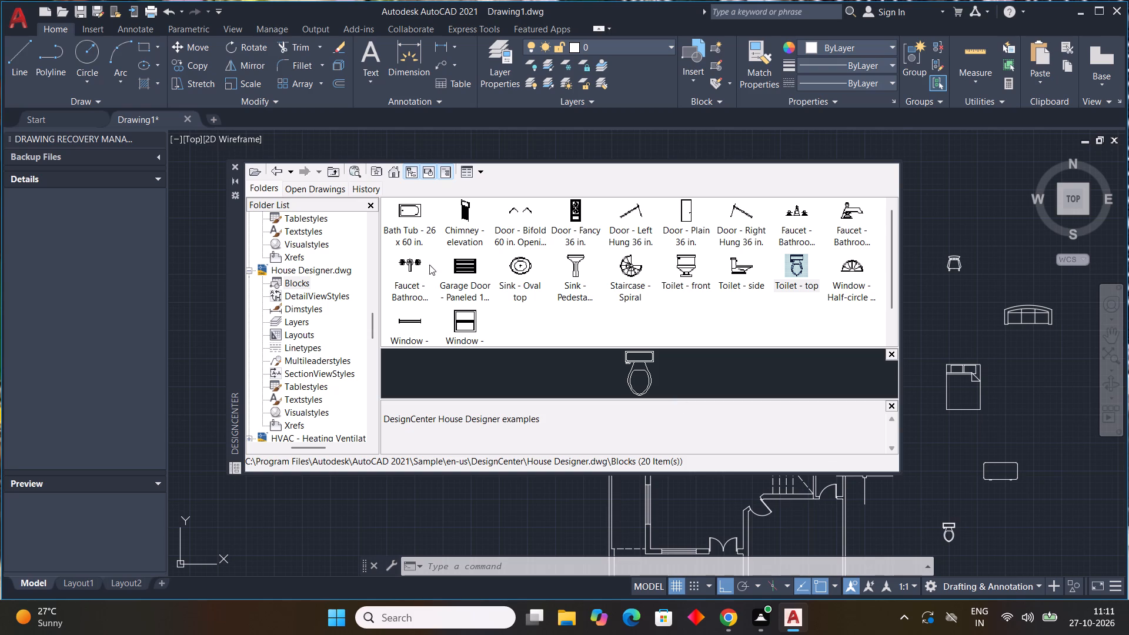
Insert the Sink - Oval top block at scale 1 and angle 0, to the right of the toilet.
{"action": "double_click", "coordinate": [514, 268]}
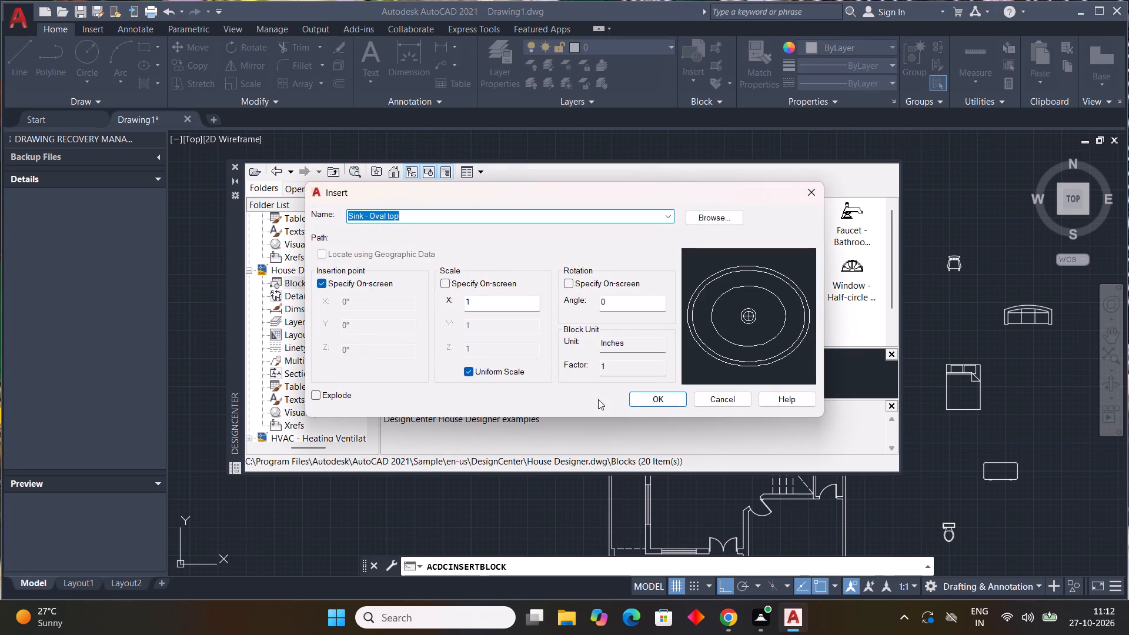
{"action": "left_click", "coordinate": [640, 396]}
{"action": "left_click", "coordinate": [1090, 536]}
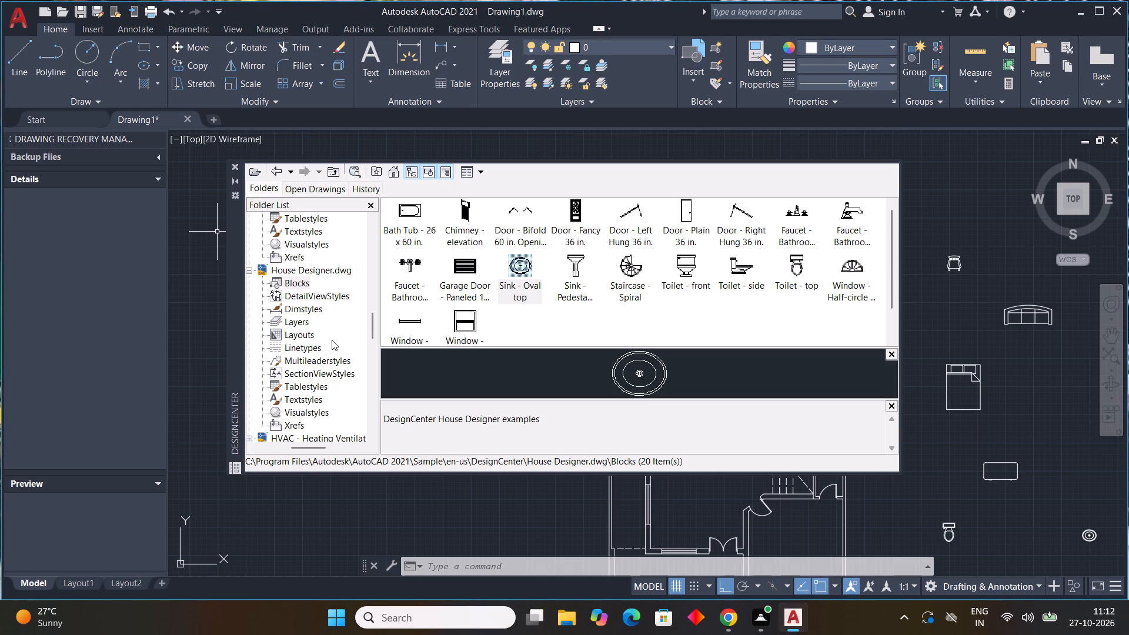
Insert the Range-Oven - 30 in top block from the Kitchens.dwg blocks, to the right of the queen bed.
{"action": "scroll", "coordinate": [308, 322], "scroll_direction": "down", "scroll_amount": 2}
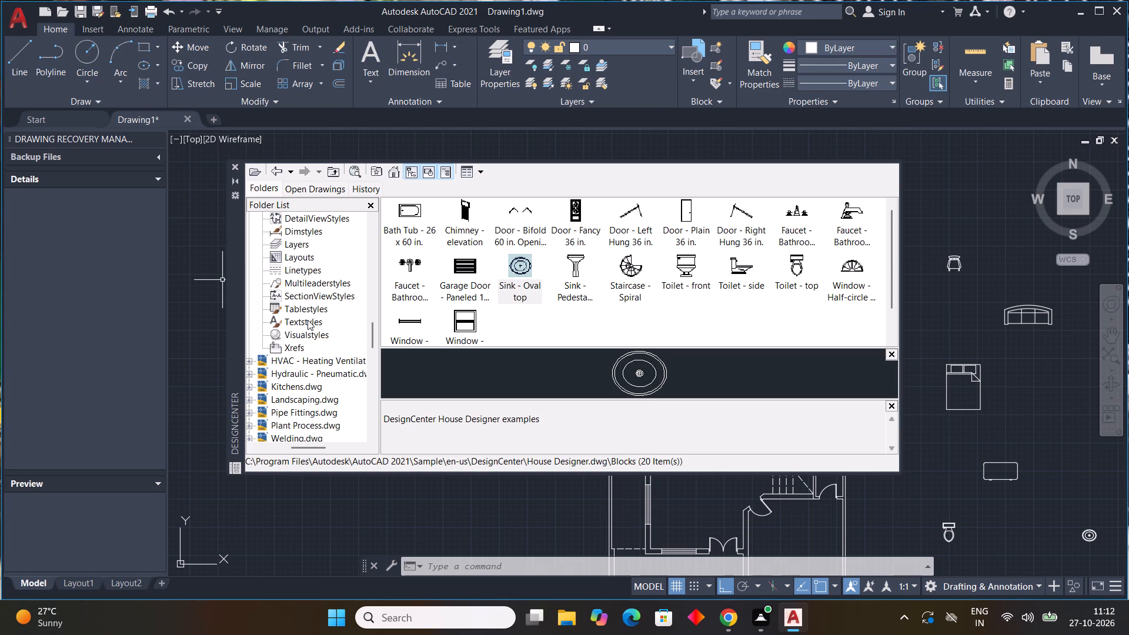
{"action": "left_click", "coordinate": [298, 386]}
{"action": "double_click", "coordinate": [394, 212]}
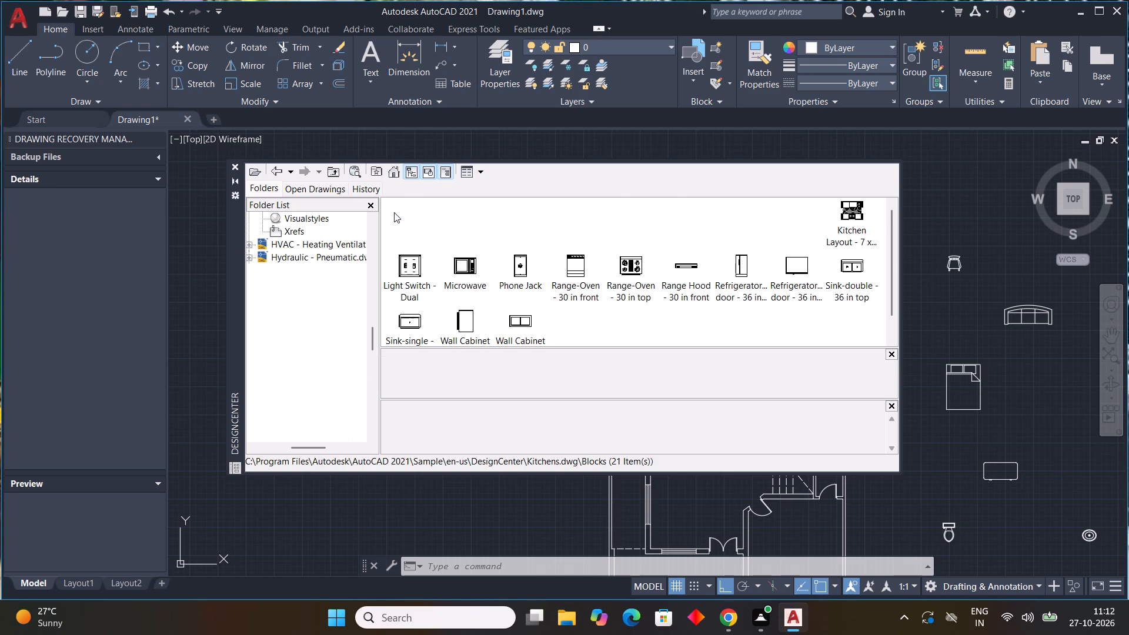
{"action": "double_click", "coordinate": [627, 269]}
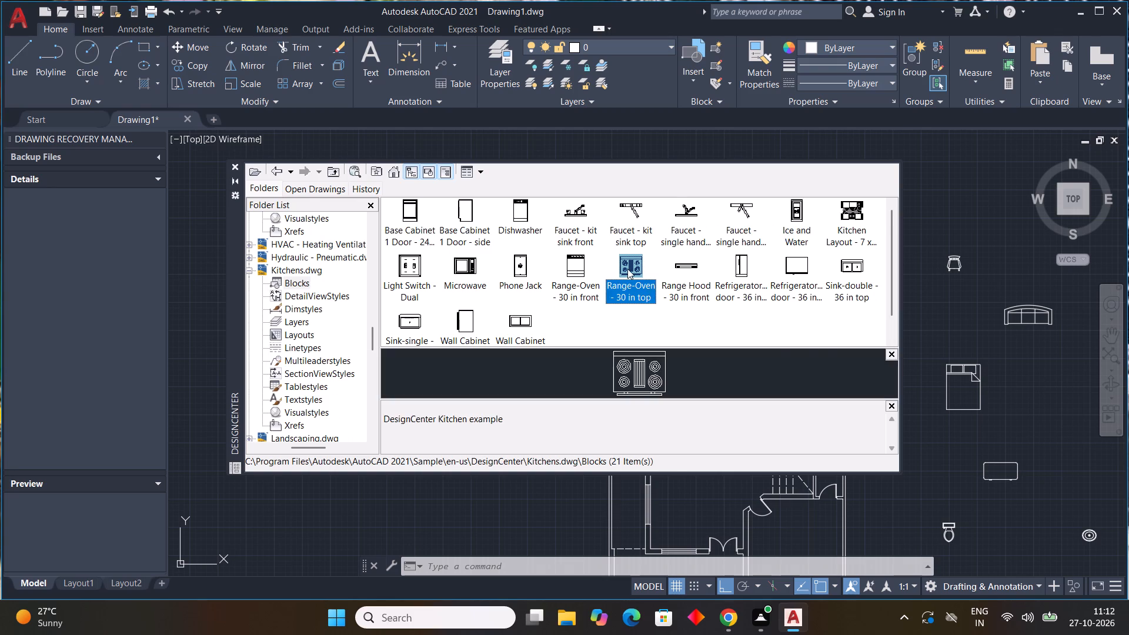
{"action": "left_click", "coordinate": [664, 399]}
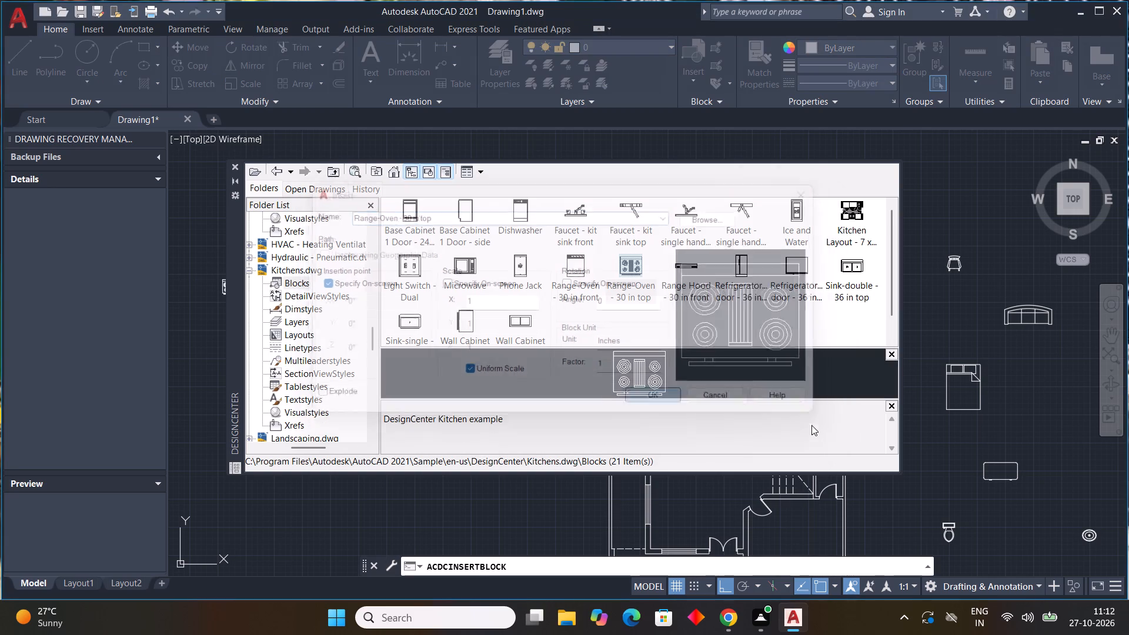
{"action": "left_click", "coordinate": [1036, 393]}
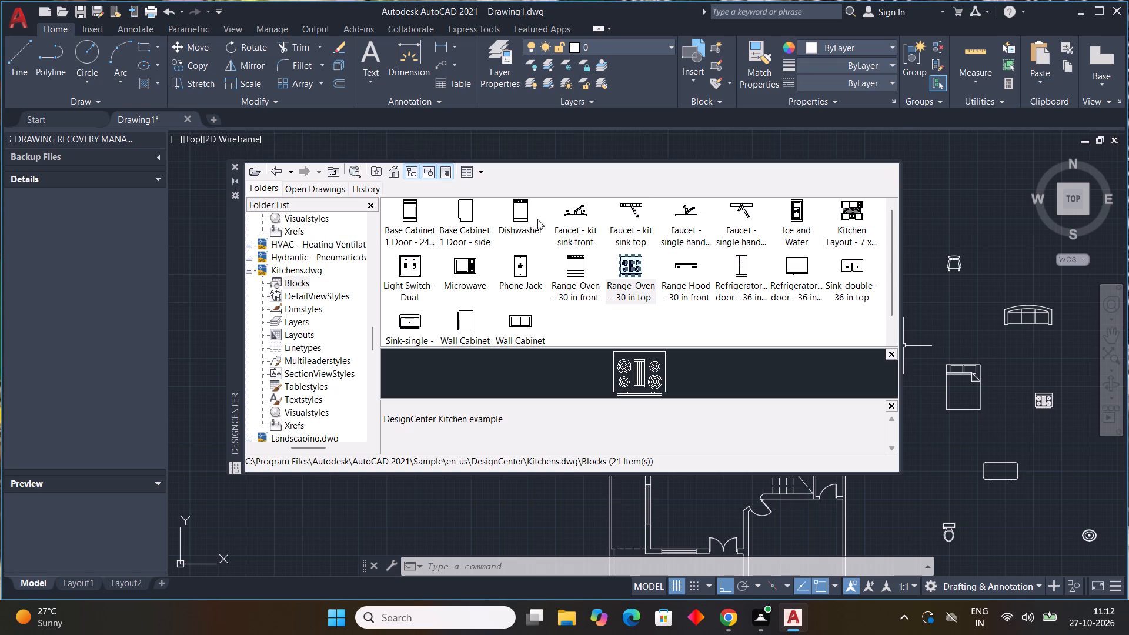
Insert the Sink-single - 30 in top block at scale 1 and angle 0, outside the plan's left side.
{"action": "double_click", "coordinate": [412, 323]}
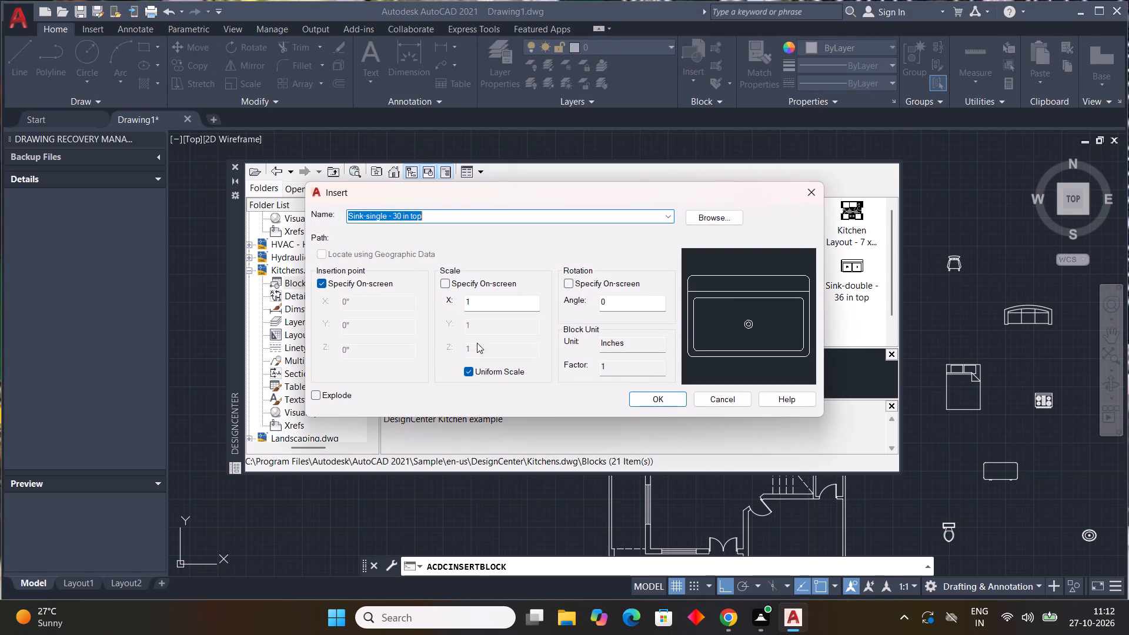
{"action": "left_click", "coordinate": [653, 398]}
{"action": "left_click", "coordinate": [470, 496]}
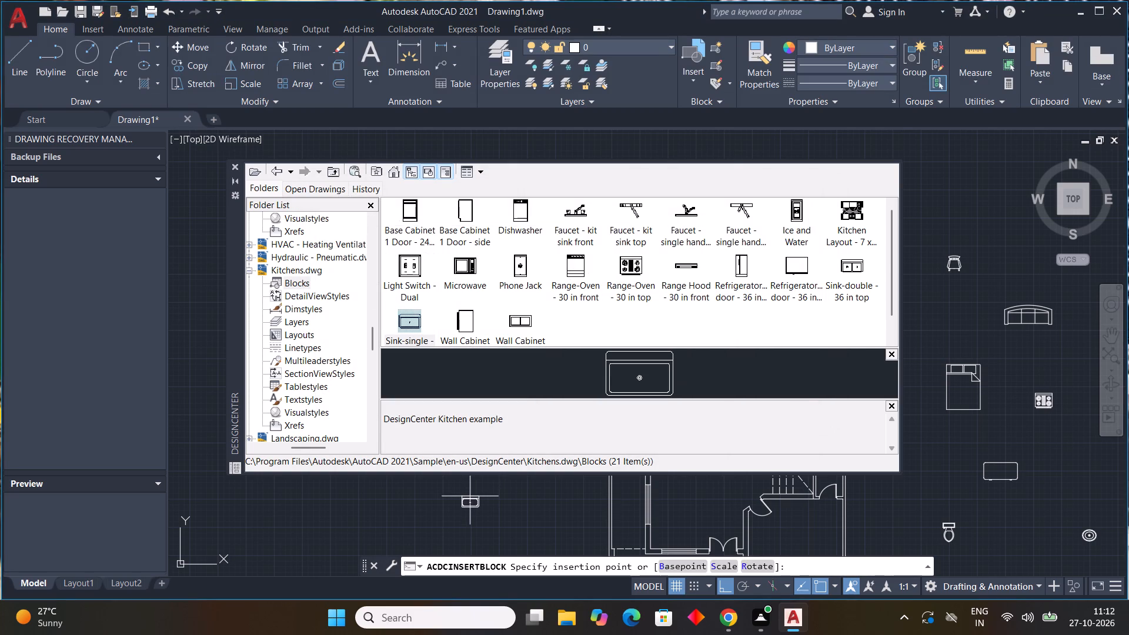
Insert the Sink-double - 36 in top block at scale 1, just below the range-oven.
{"action": "double_click", "coordinate": [853, 262]}
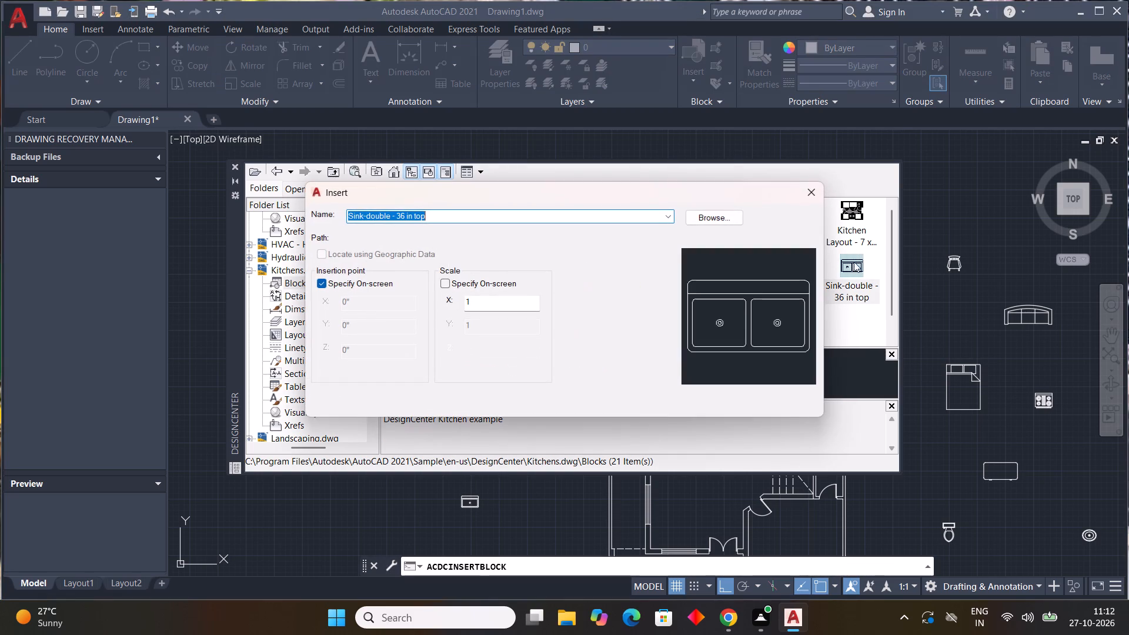
{"action": "left_click", "coordinate": [657, 400]}
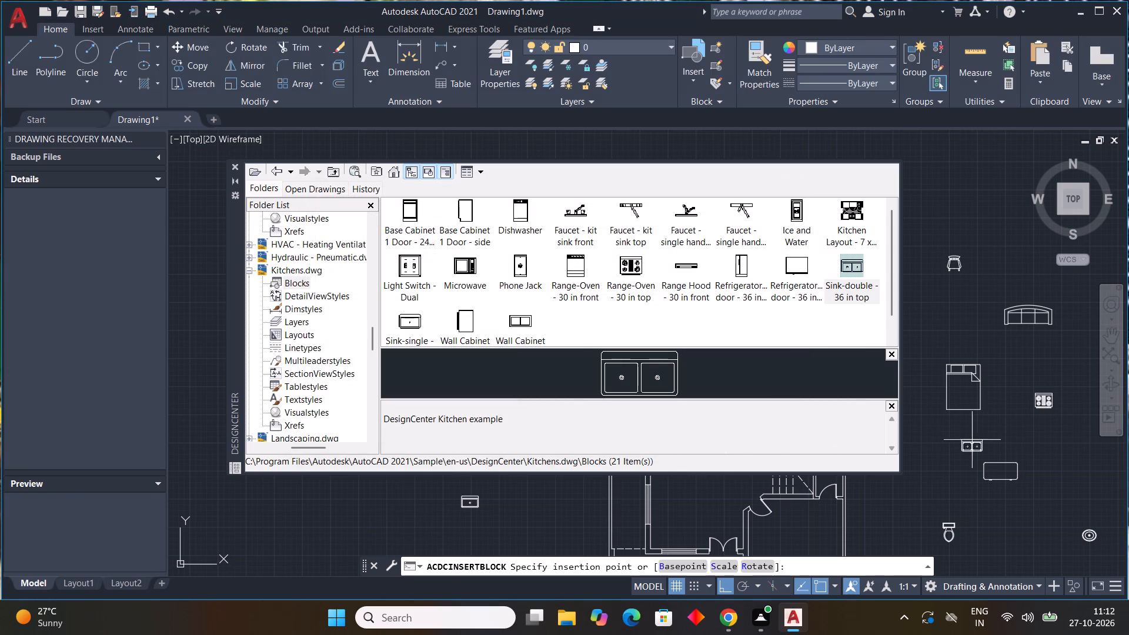
{"action": "left_click", "coordinate": [1057, 426]}
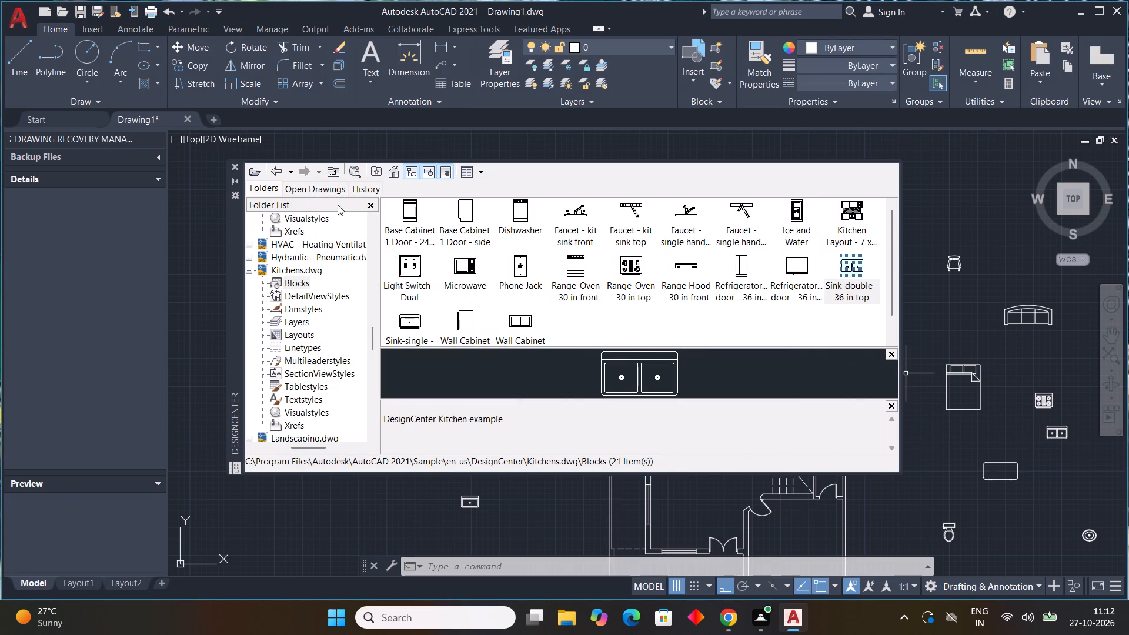
Insert the Car - sedan side block from the Landscaping.dwg blocks, to the left of the single sink.
{"action": "scroll", "coordinate": [327, 271], "scroll_direction": "down", "scroll_amount": 5}
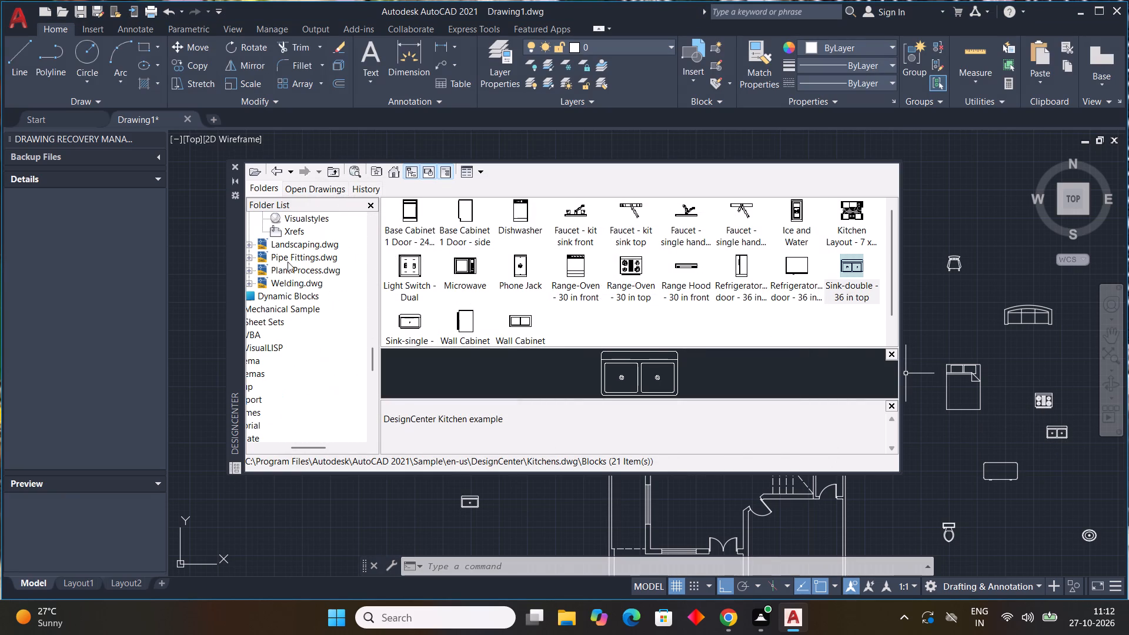
{"action": "left_click", "coordinate": [300, 233]}
{"action": "double_click", "coordinate": [310, 246]}
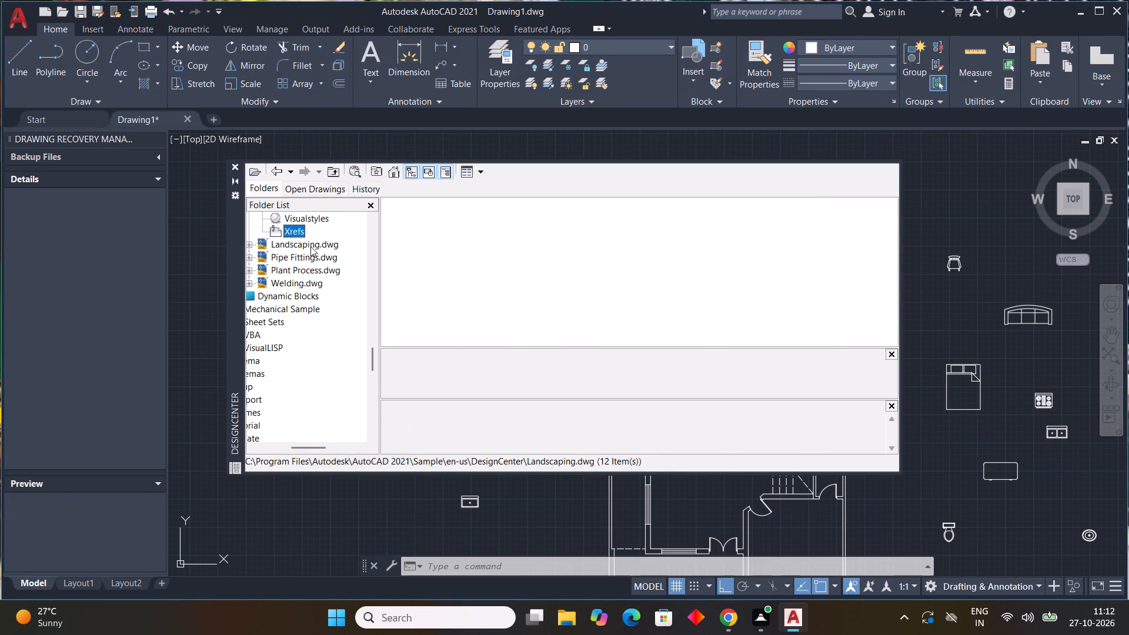
{"action": "double_click", "coordinate": [402, 213]}
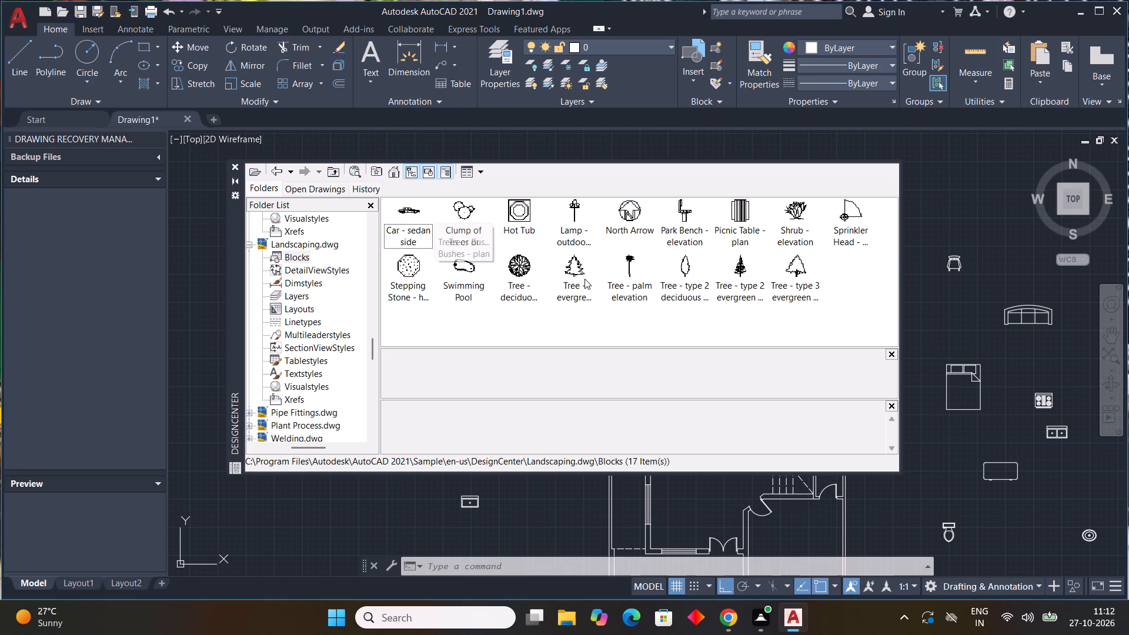
{"action": "double_click", "coordinate": [406, 214]}
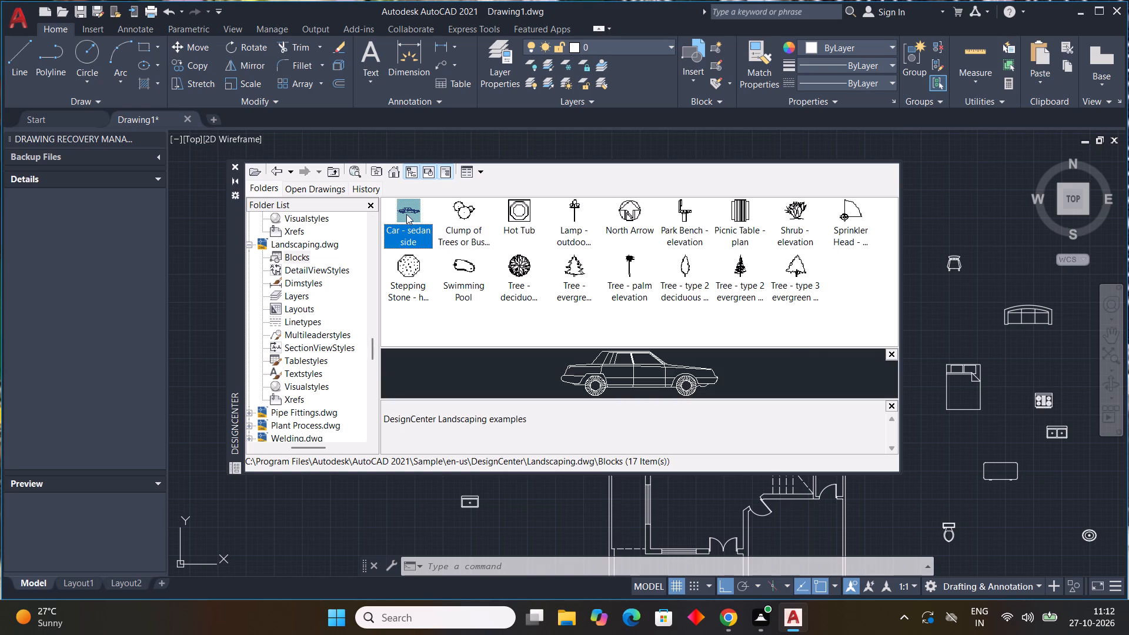
{"action": "left_click", "coordinate": [650, 401]}
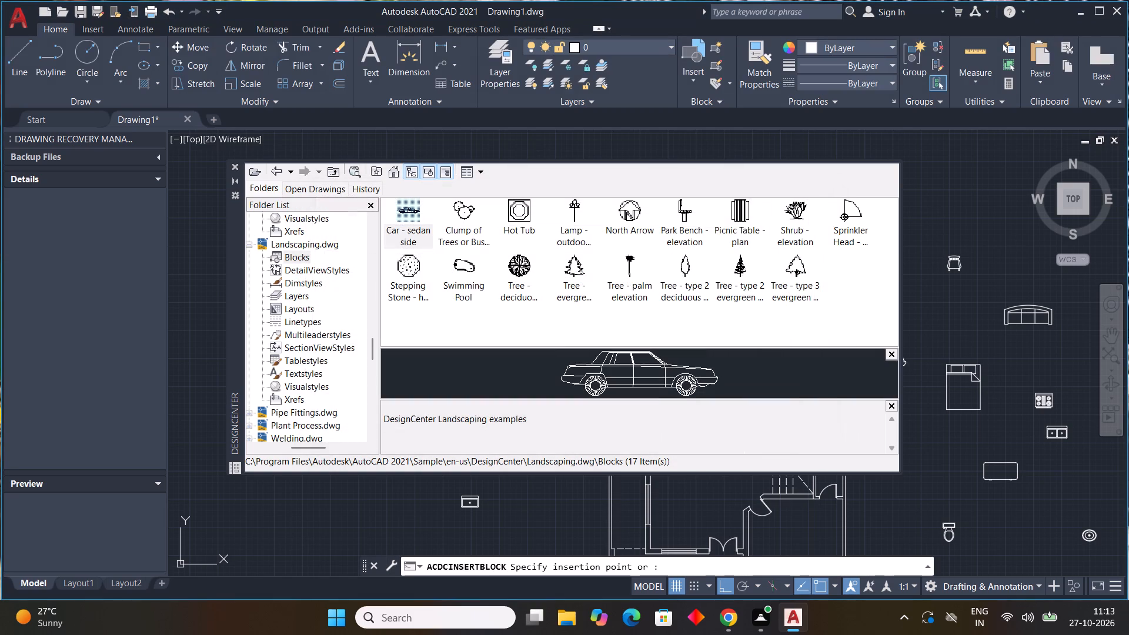
{"action": "left_click", "coordinate": [423, 506]}
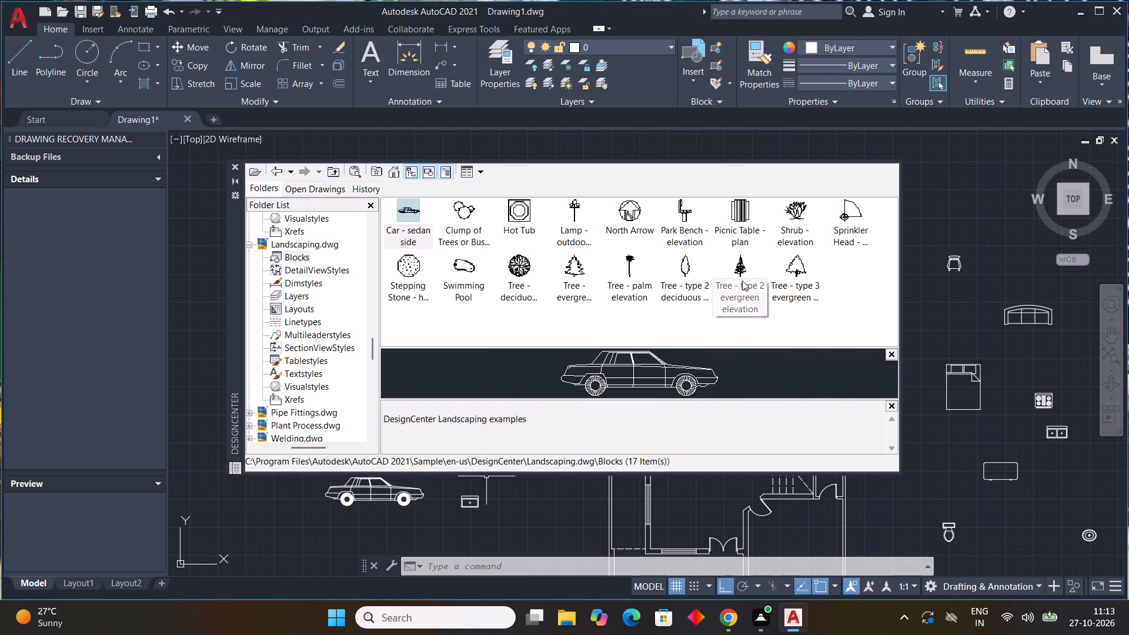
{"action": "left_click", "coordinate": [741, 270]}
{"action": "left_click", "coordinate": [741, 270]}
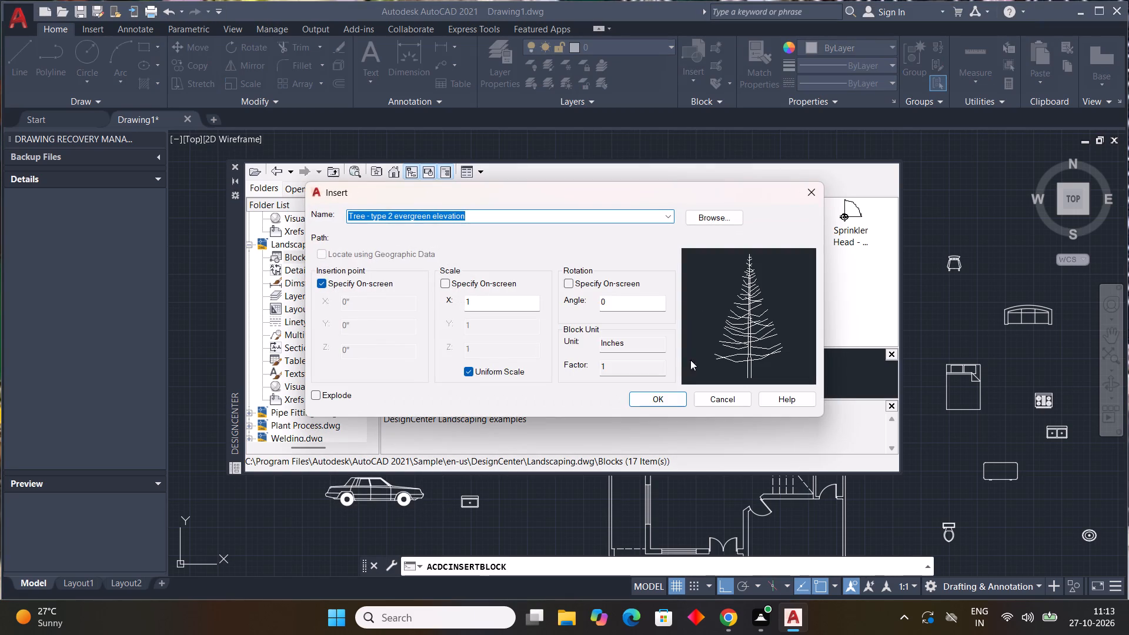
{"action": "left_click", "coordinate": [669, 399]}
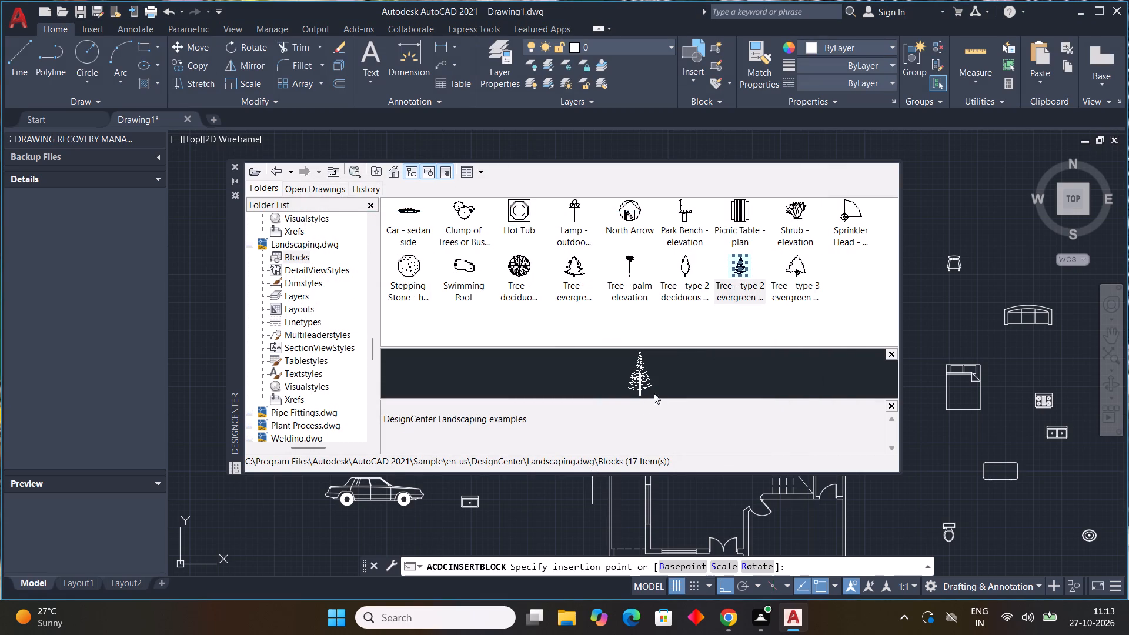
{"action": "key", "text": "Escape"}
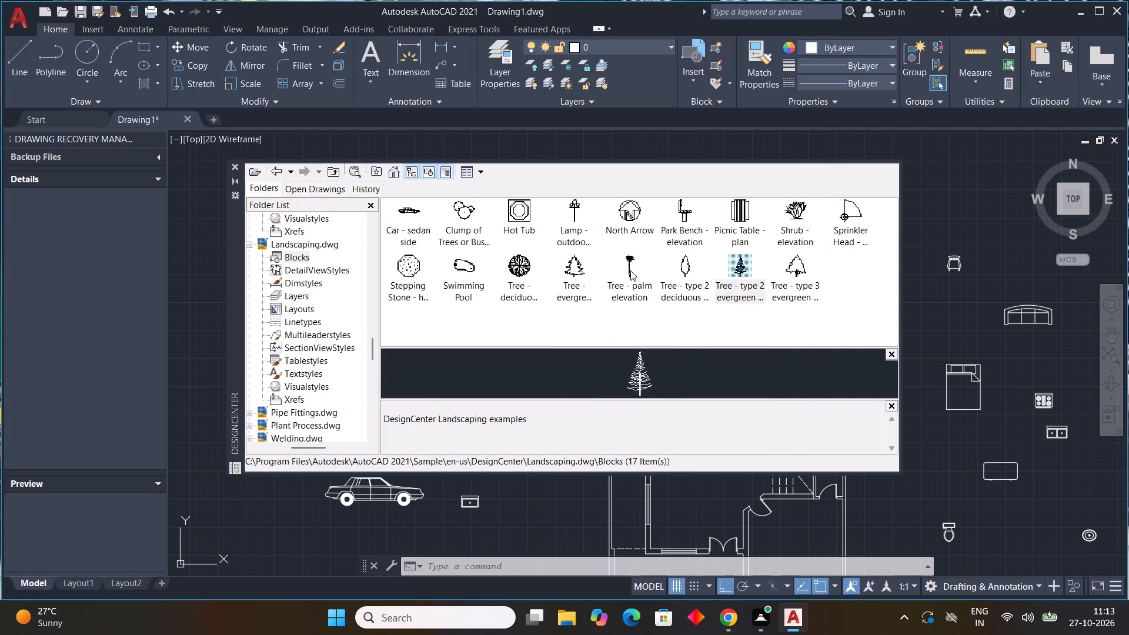
Insert the Tree - palm elevation block at scale 1 between the single sink and the plan's left wall, and close DesignCenter.
{"action": "double_click", "coordinate": [627, 254]}
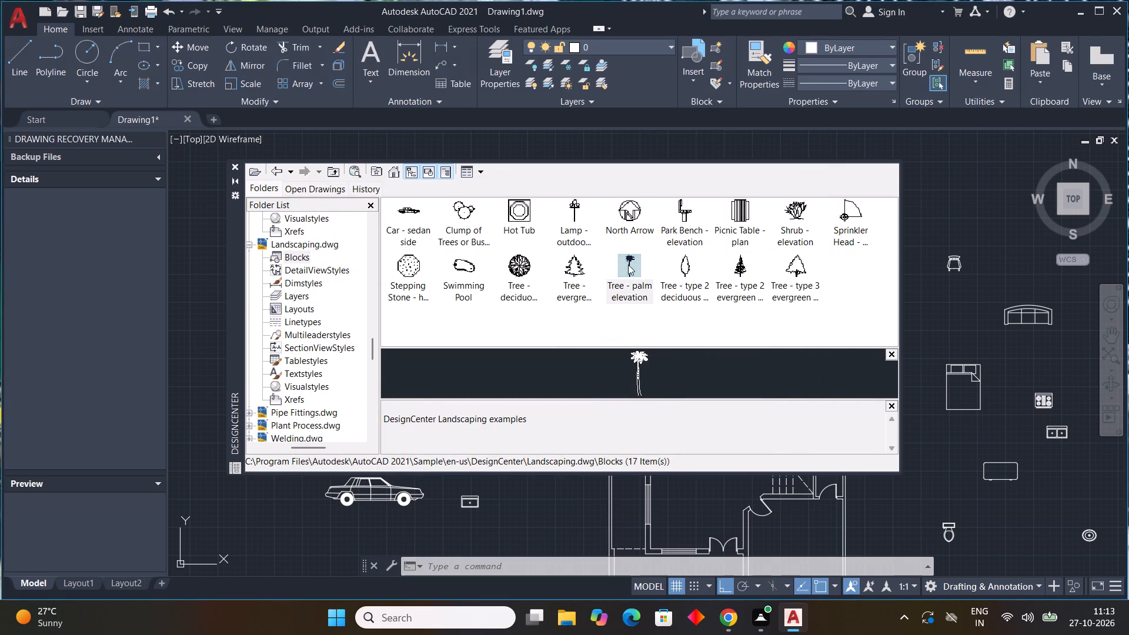
{"action": "double_click", "coordinate": [628, 265]}
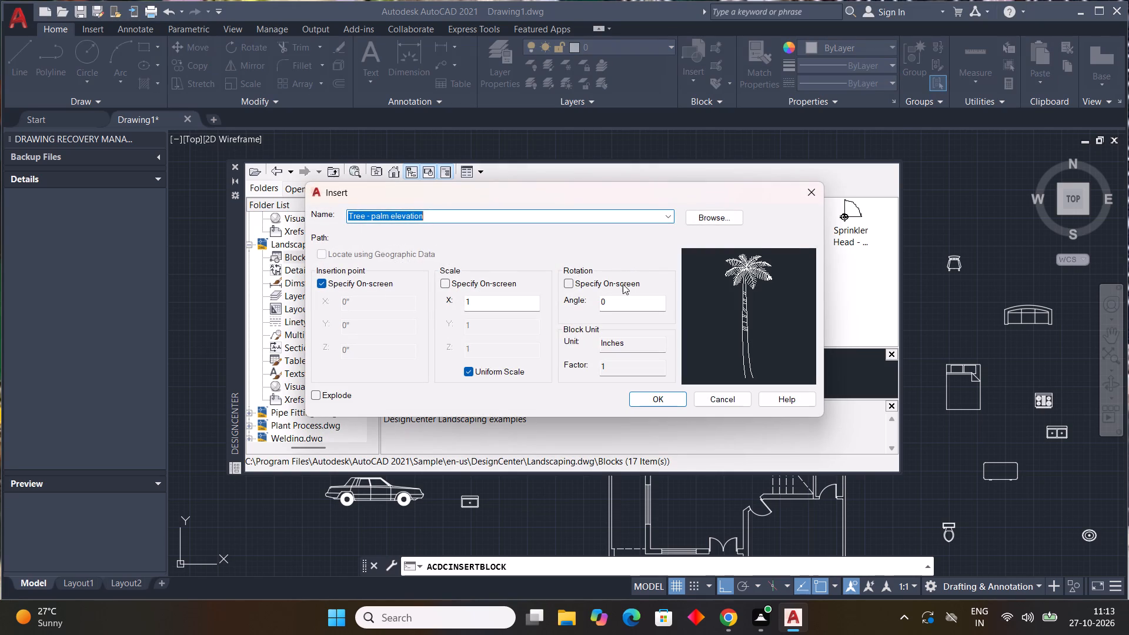
{"action": "left_click", "coordinate": [654, 397]}
{"action": "left_click", "coordinate": [540, 519]}
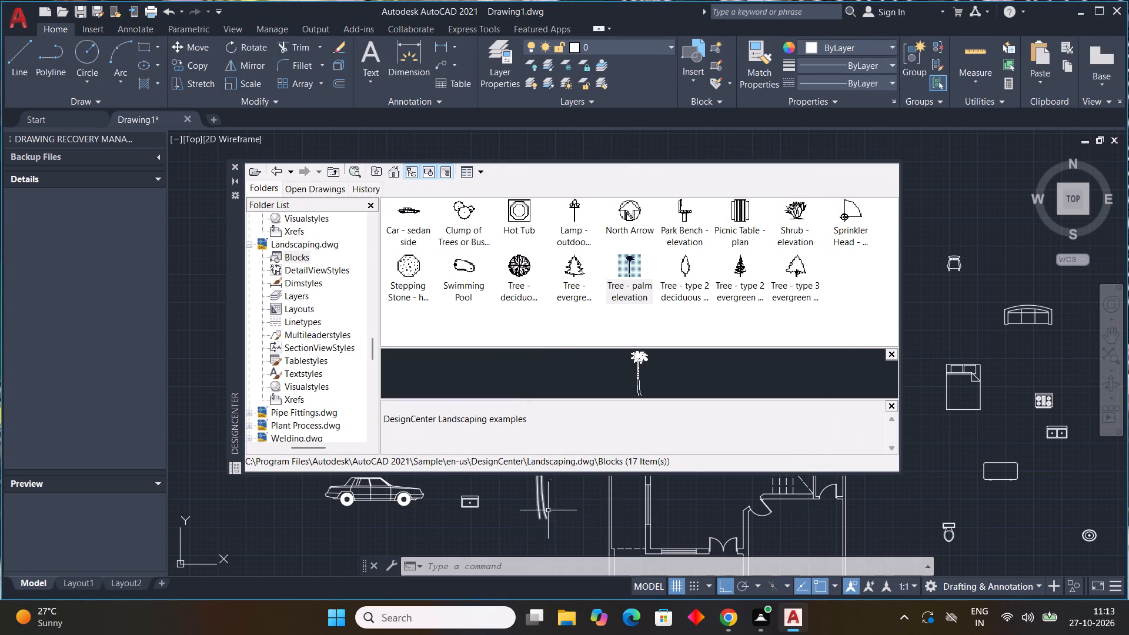
{"action": "left_click", "coordinate": [235, 168]}
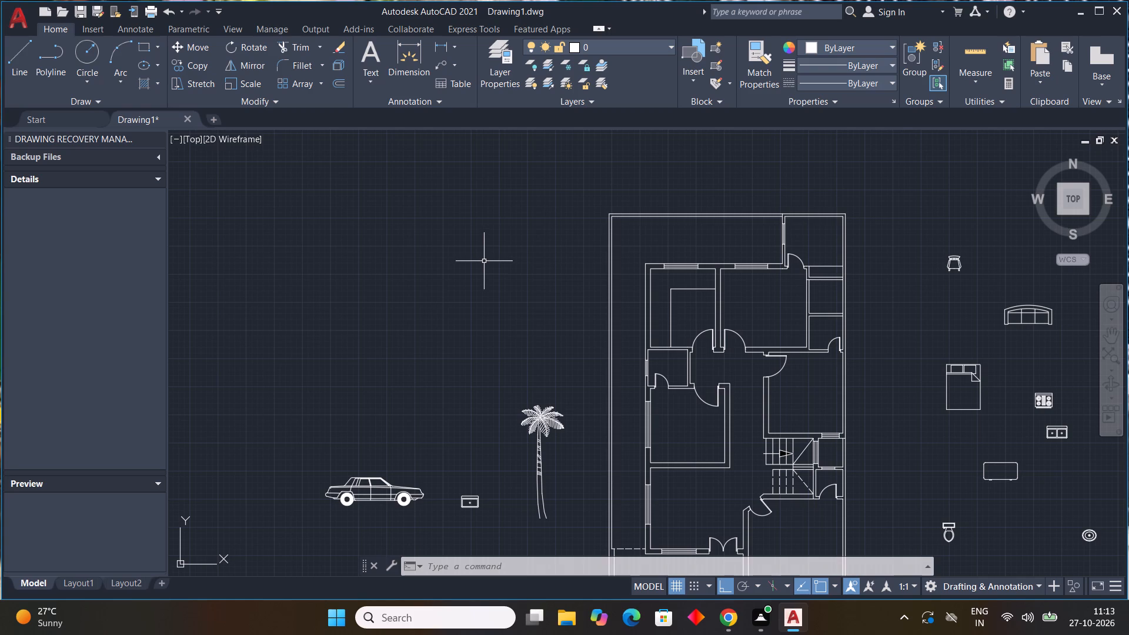
Set the palm tree block's X scale to 0.2 in its properties.
{"action": "scroll", "coordinate": [559, 459], "scroll_direction": "down", "scroll_amount": 2}
{"action": "middle_click_drag", "start_coordinate": [528, 434], "coordinate": [496, 405]}
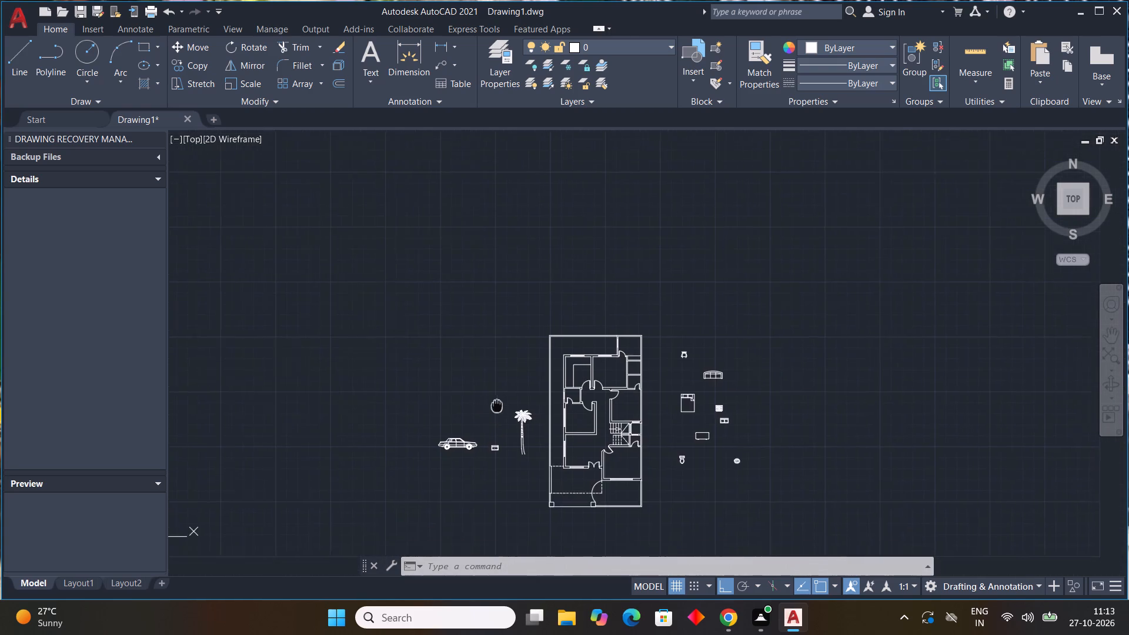
{"action": "middle_click_drag", "start_coordinate": [496, 405], "coordinate": [473, 367]}
{"action": "scroll", "coordinate": [467, 375], "scroll_direction": "up", "scroll_amount": 3}
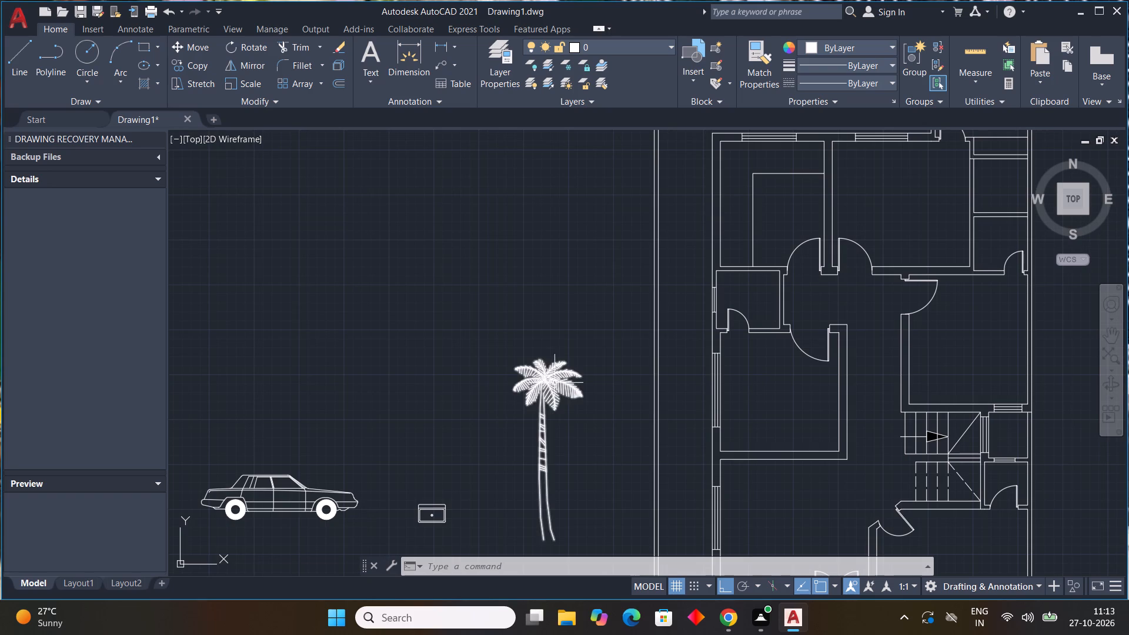
{"action": "left_click", "coordinate": [550, 379]}
{"action": "right_click", "coordinate": [376, 190]}
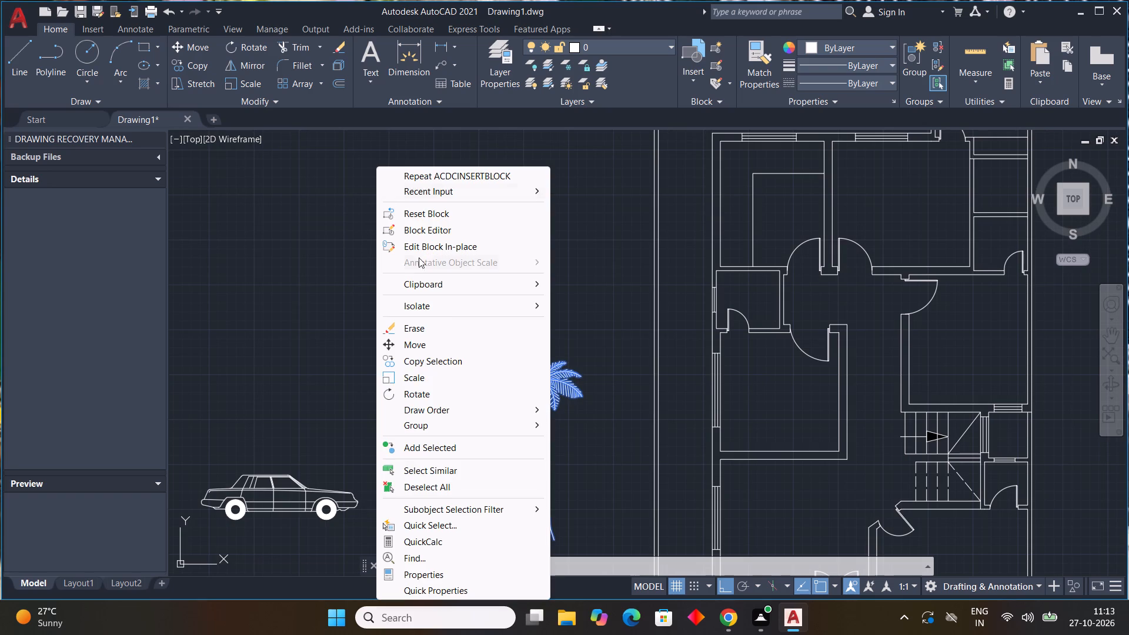
{"action": "left_click", "coordinate": [465, 569]}
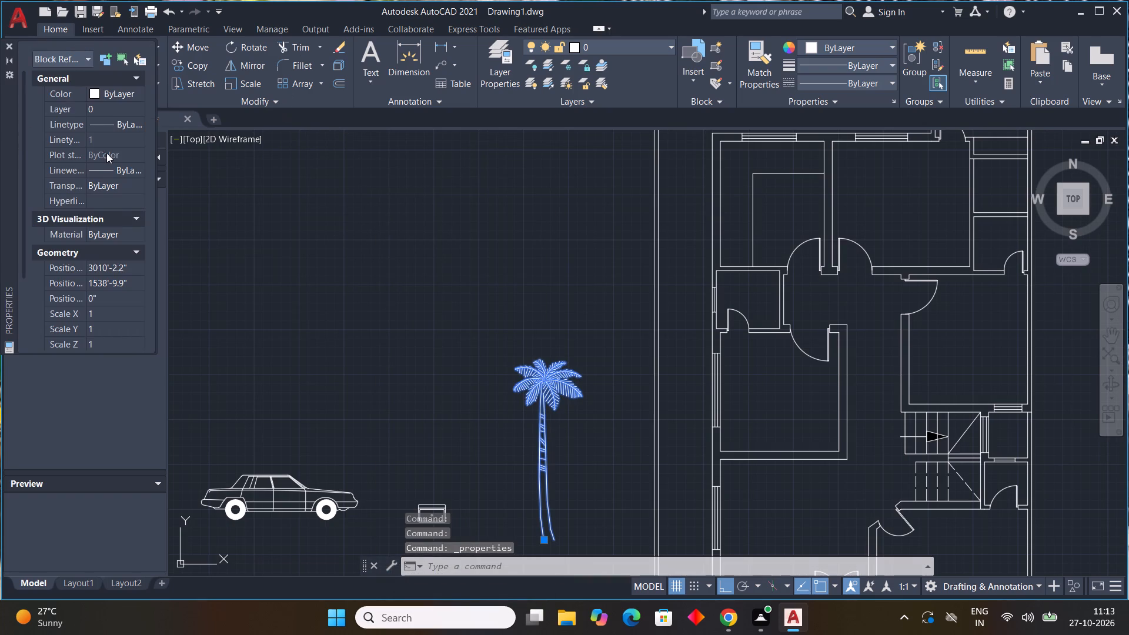
{"action": "scroll", "coordinate": [105, 153], "scroll_direction": "down", "scroll_amount": 7}
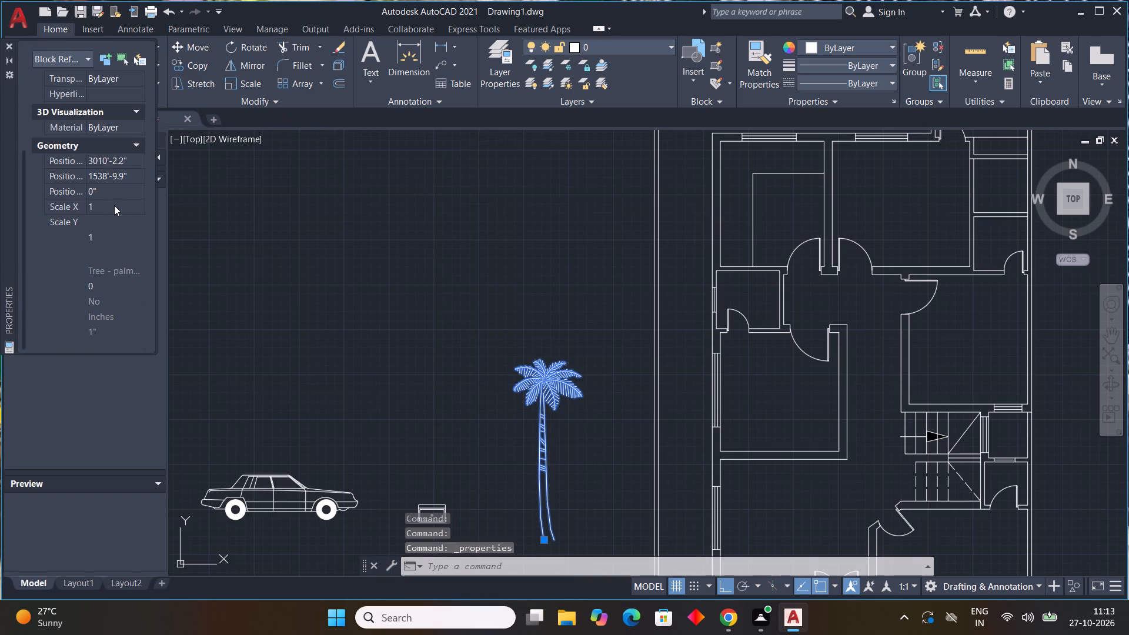
{"action": "left_click", "coordinate": [114, 205]}
{"action": "left_click_drag", "start_coordinate": [115, 204], "coordinate": [55, 215]}
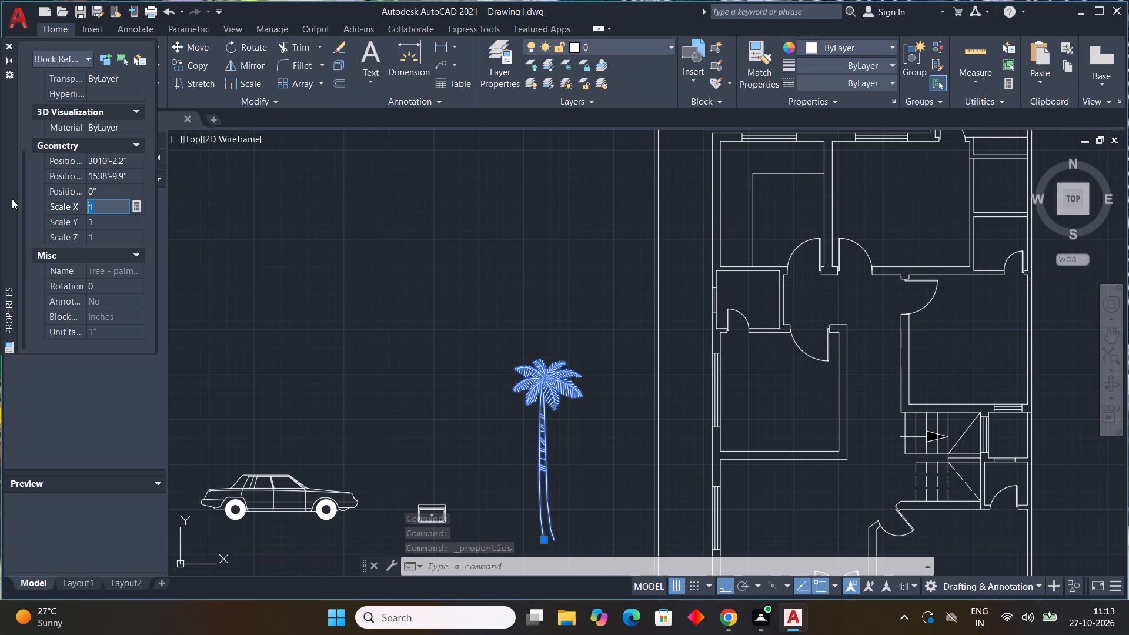
{"action": "type", "text": "0.2"}
{"action": "key", "text": "Return"}
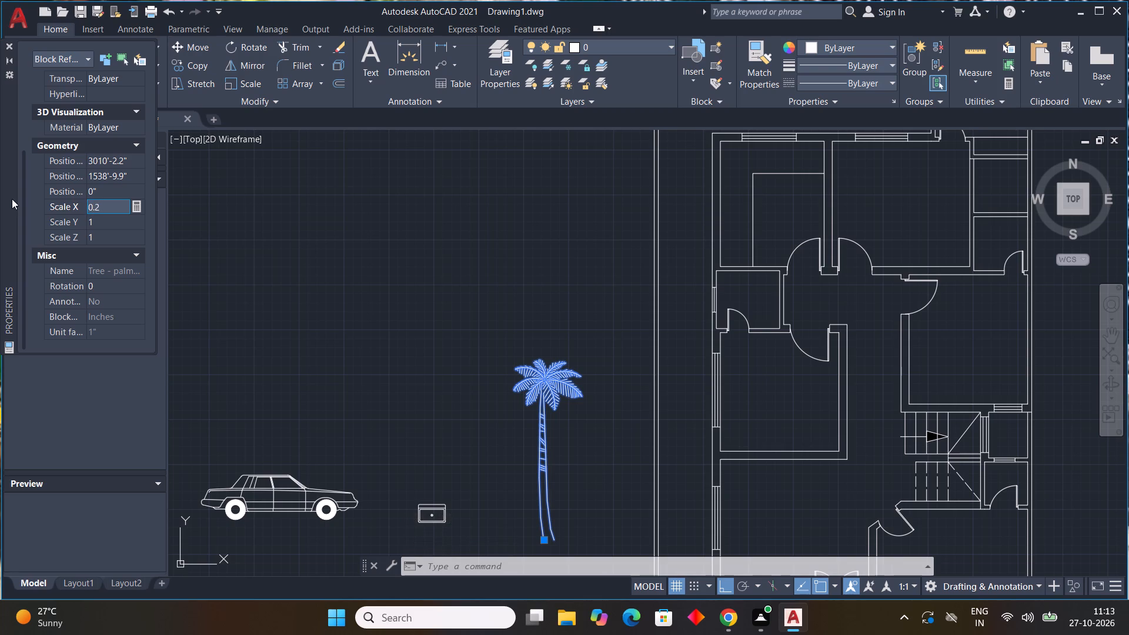
Set the palm tree block's Y scale to 0.2 and deselect the tree.
{"action": "key", "text": "o"}
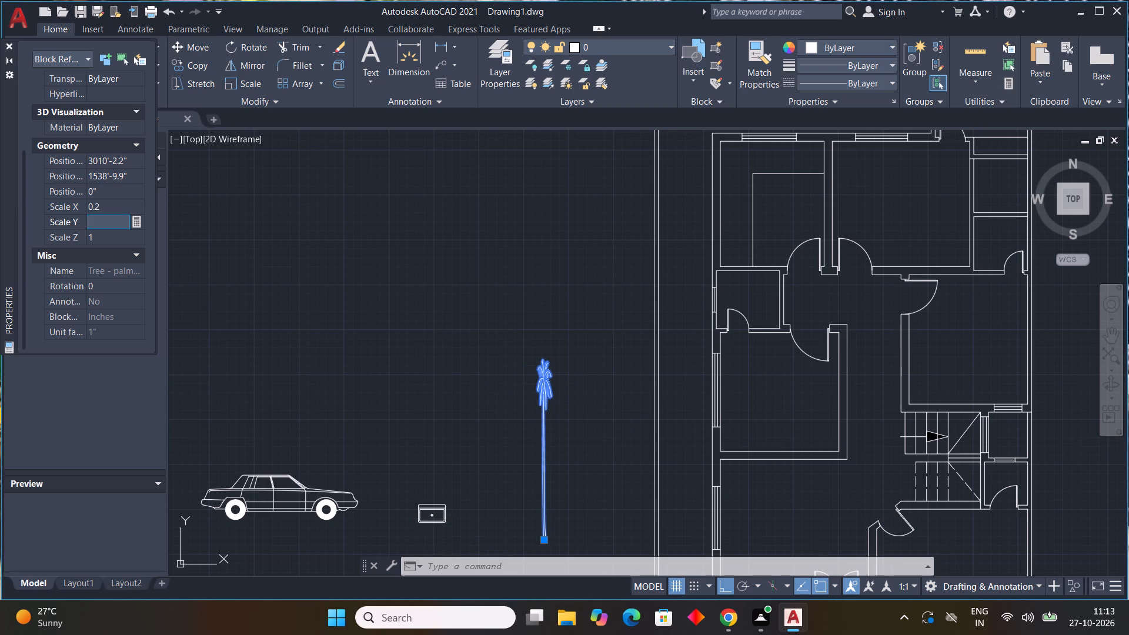
{"action": "key", "text": "BackSpace"}
{"action": "type", "text": "0.2"}
{"action": "key", "text": "Return"}
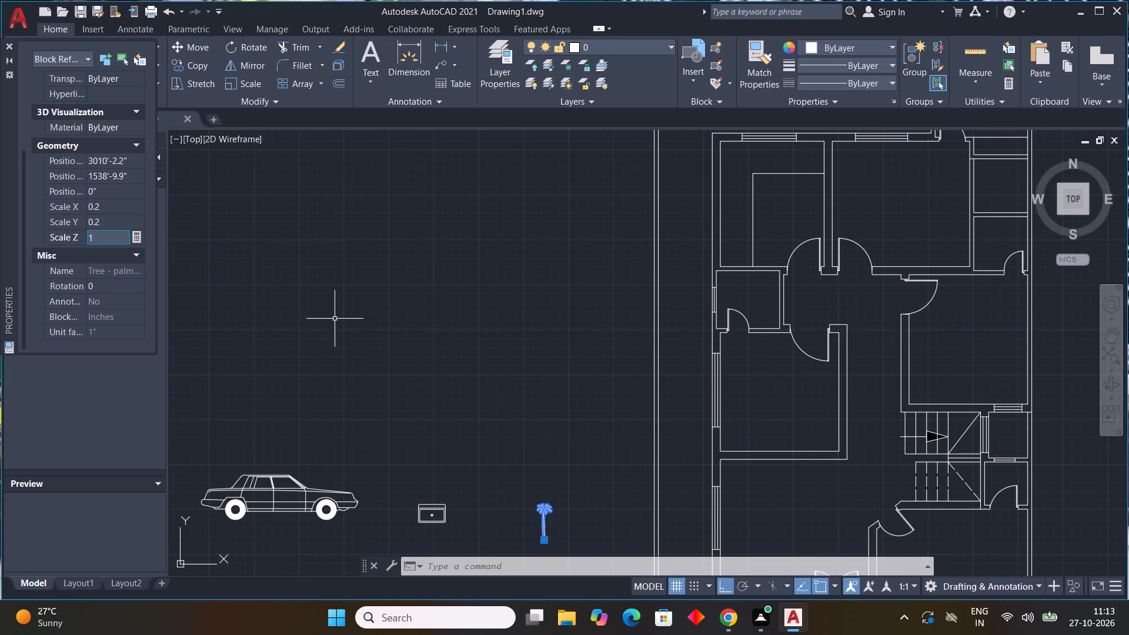
{"action": "scroll", "coordinate": [393, 372], "scroll_direction": "down", "scroll_amount": 2}
{"action": "middle_click_drag", "start_coordinate": [417, 384], "coordinate": [403, 319]}
{"action": "scroll", "coordinate": [403, 319], "scroll_direction": "up", "scroll_amount": 1}
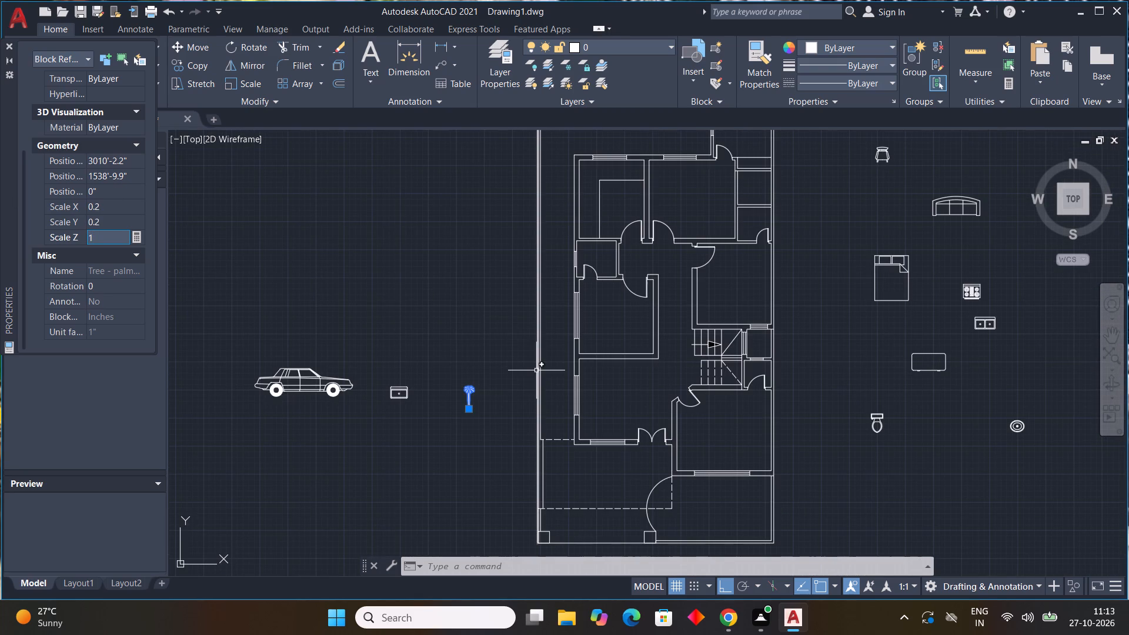
{"action": "key", "text": "Escape"}
{"action": "key", "text": "Escape"}
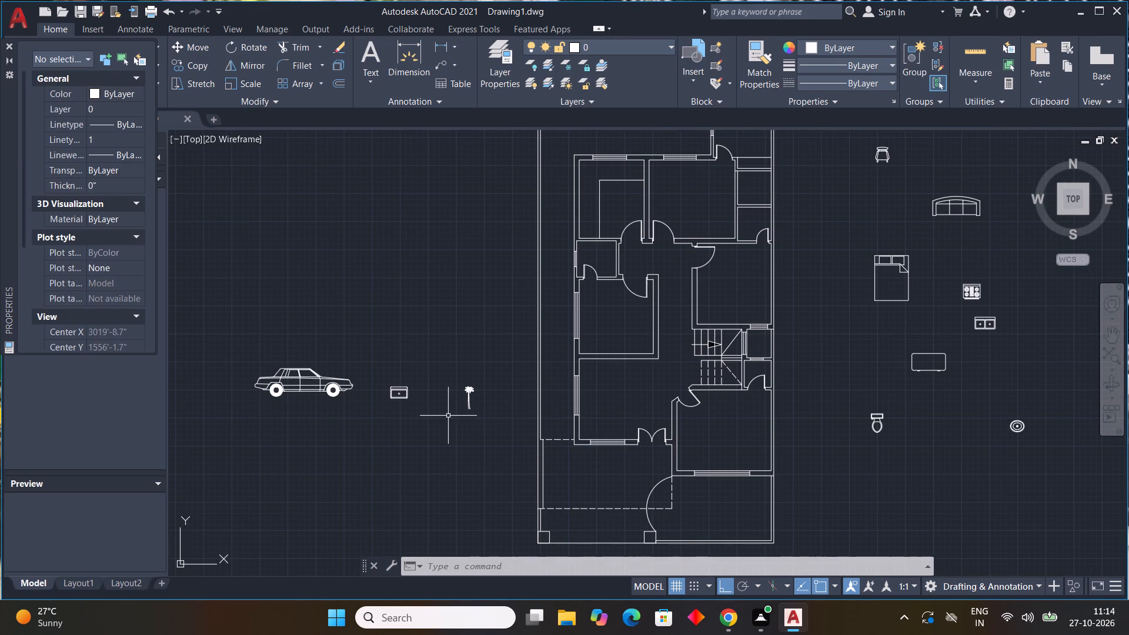
Select the sedan car block beside the single sink to show its properties.
{"action": "left_click", "coordinate": [318, 378]}
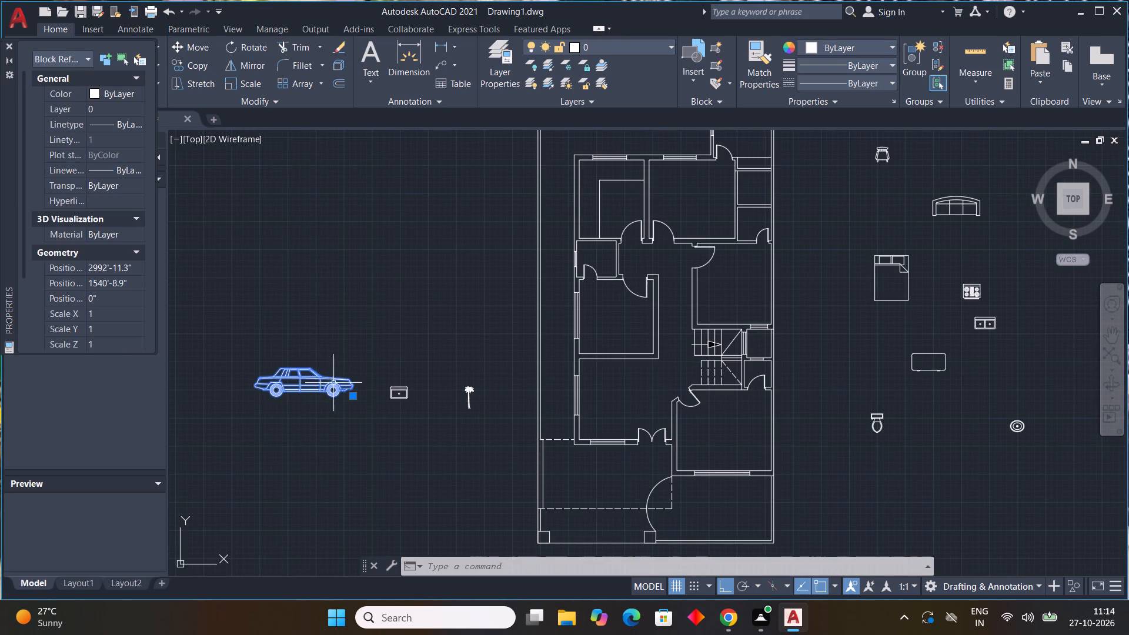
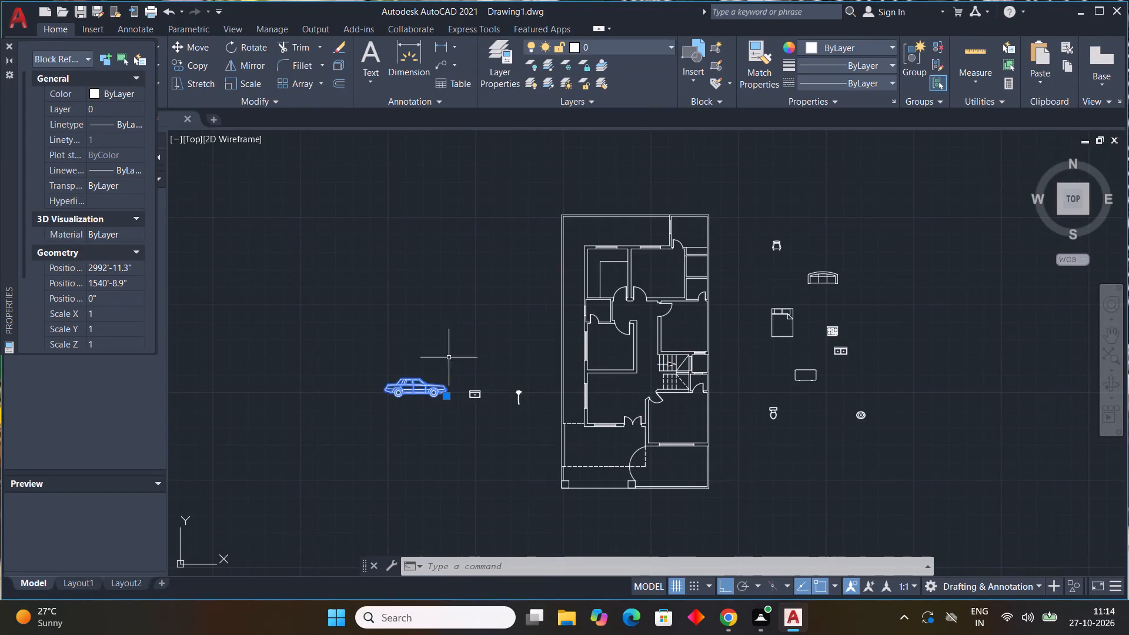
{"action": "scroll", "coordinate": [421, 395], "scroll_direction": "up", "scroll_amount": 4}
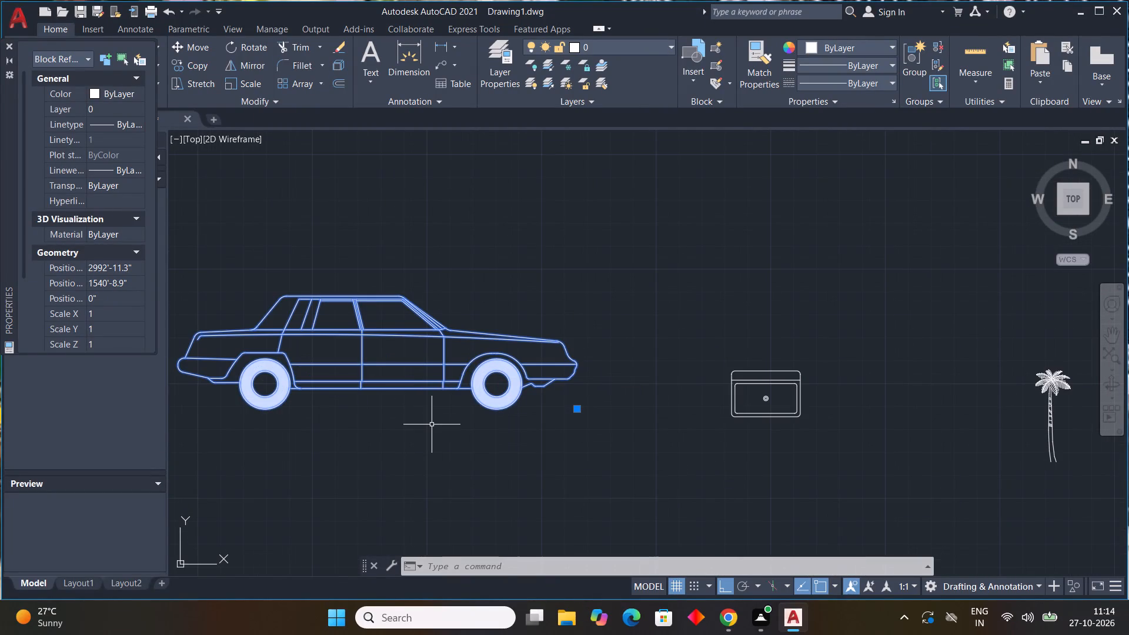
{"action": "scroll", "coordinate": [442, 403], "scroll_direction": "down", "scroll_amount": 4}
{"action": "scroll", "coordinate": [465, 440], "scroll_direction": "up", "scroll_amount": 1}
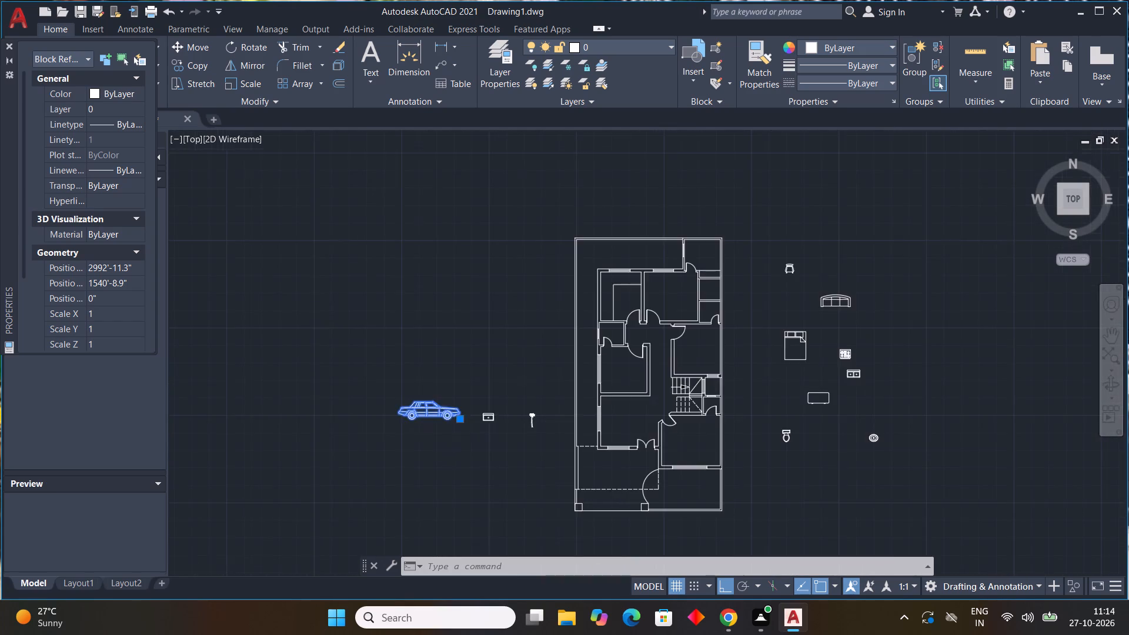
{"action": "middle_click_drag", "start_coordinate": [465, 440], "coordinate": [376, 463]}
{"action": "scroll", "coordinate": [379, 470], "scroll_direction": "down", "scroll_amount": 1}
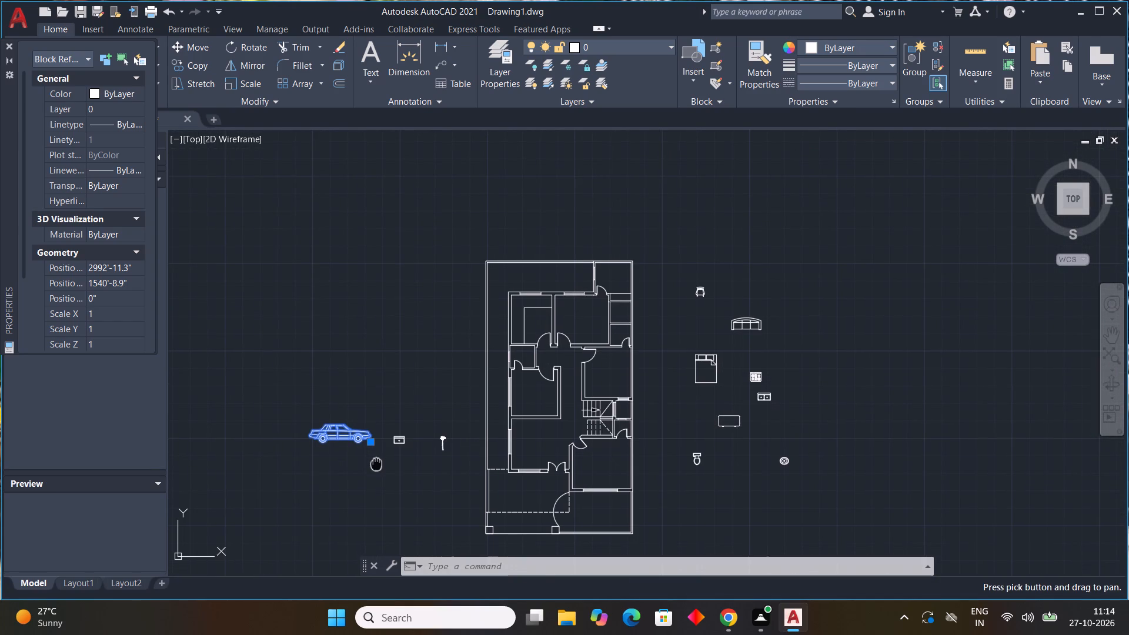
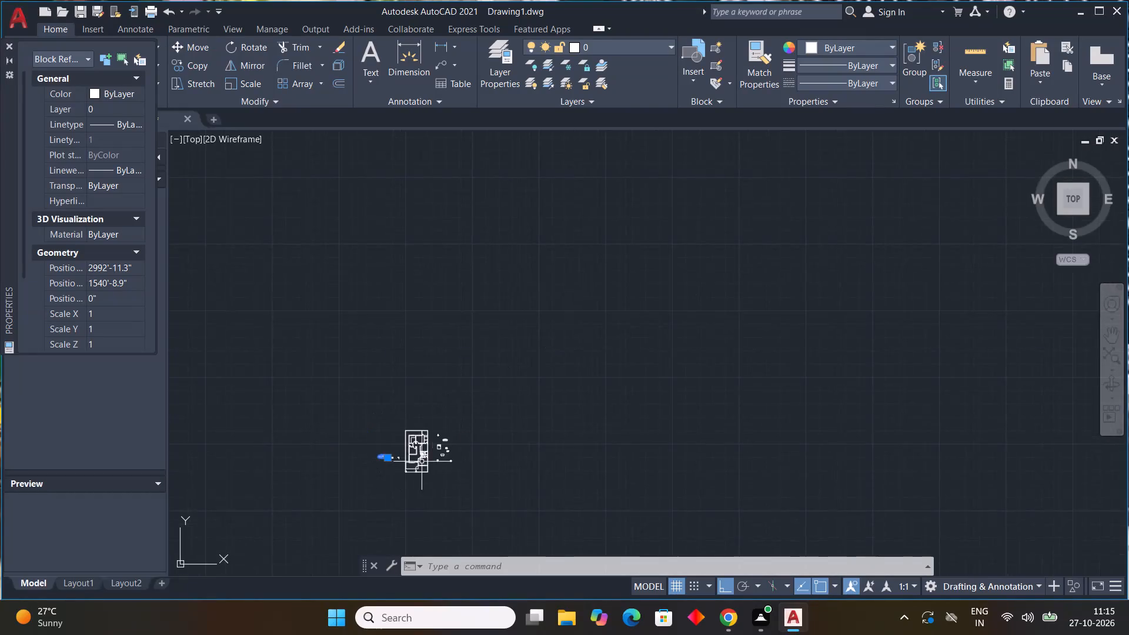
Copy the selected car block twice into the parking porch at the front of the house, one car below the other.
{"action": "scroll", "coordinate": [426, 458], "scroll_direction": "up", "scroll_amount": 4}
{"action": "middle_click_drag", "start_coordinate": [423, 455], "coordinate": [544, 432]}
{"action": "middle_click", "coordinate": [546, 428]}
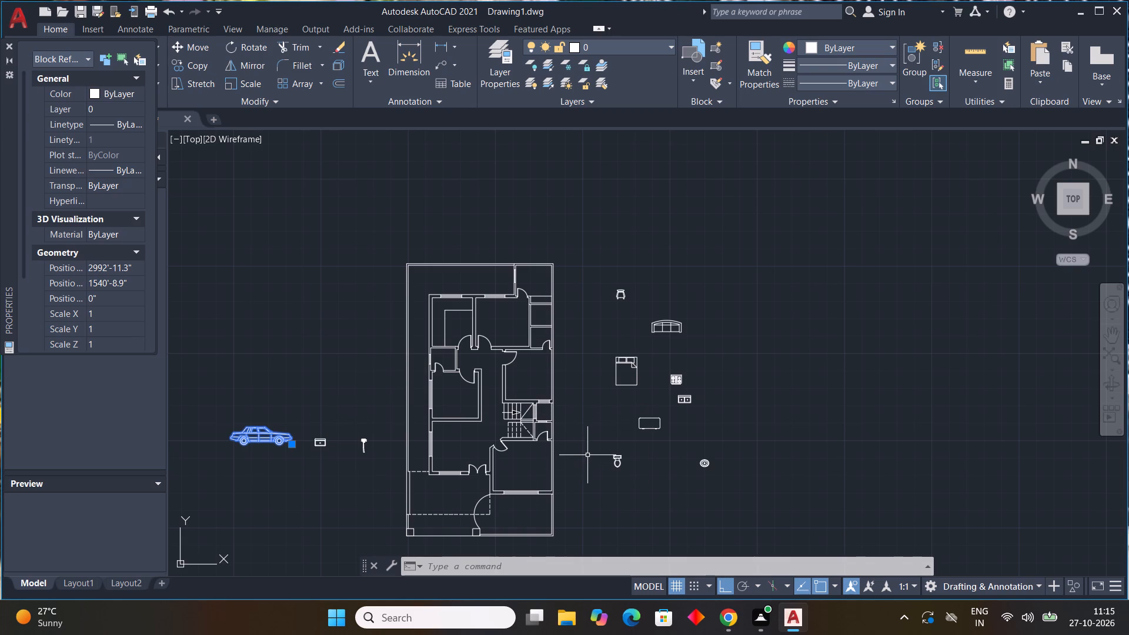
{"action": "key", "text": "c"}
{"action": "key", "text": "o"}
{"action": "key", "text": "space"}
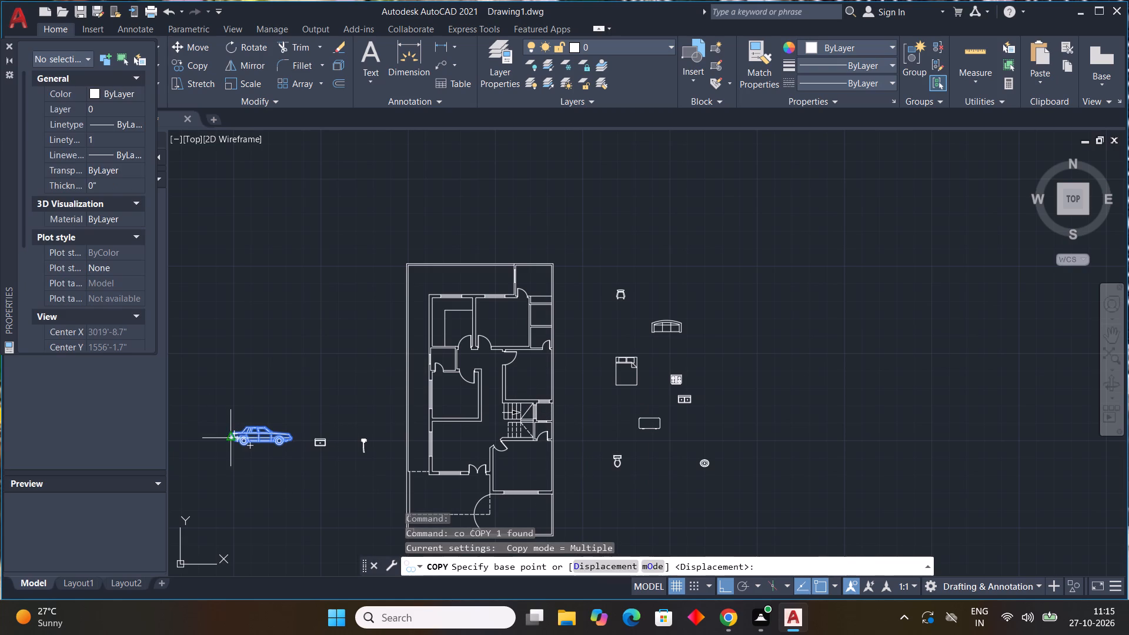
{"action": "left_click", "coordinate": [232, 438]}
{"action": "key", "text": "F8"}
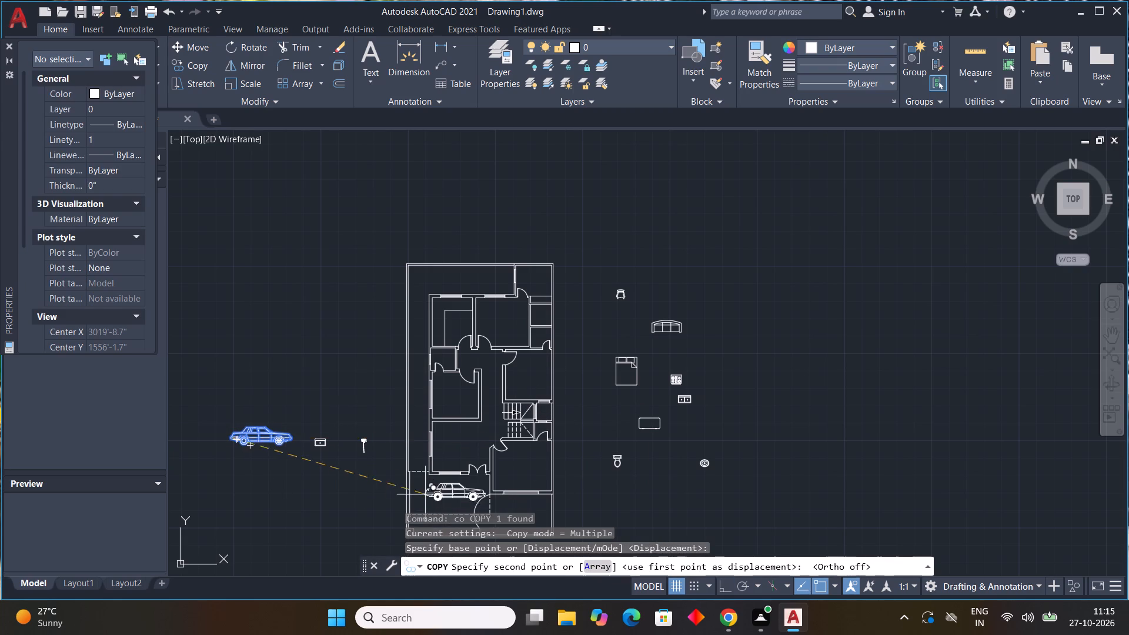
{"action": "middle_click_drag", "start_coordinate": [429, 500], "coordinate": [398, 359]}
{"action": "middle_click", "coordinate": [395, 352]}
{"action": "scroll", "coordinate": [393, 347], "scroll_direction": "up", "scroll_amount": 3}
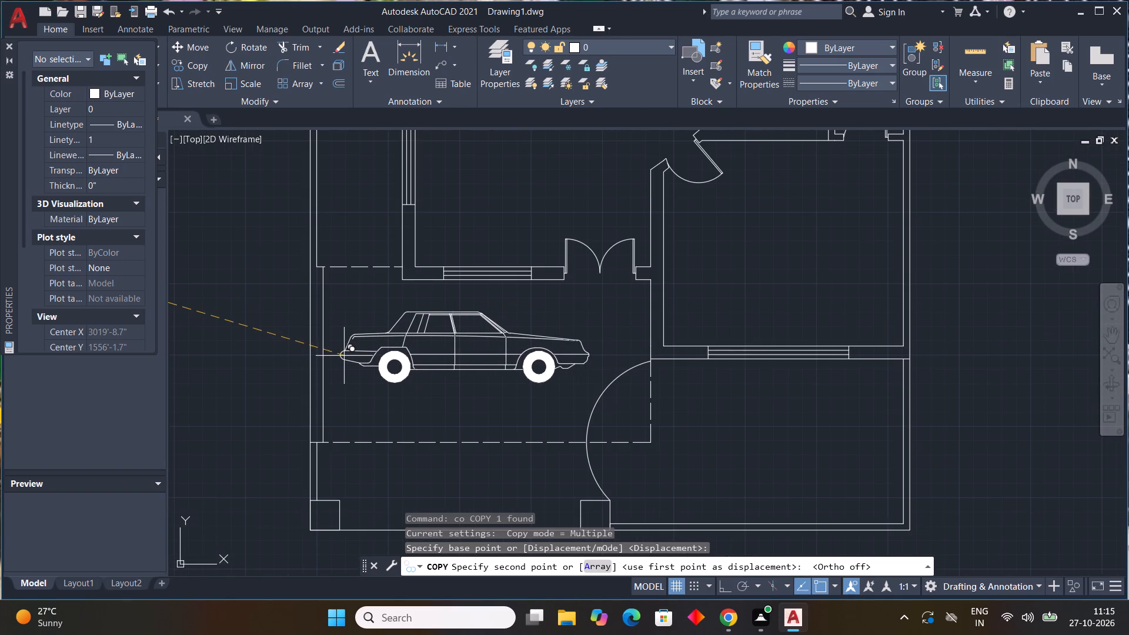
{"action": "left_click", "coordinate": [341, 353]}
{"action": "scroll", "coordinate": [455, 432], "scroll_direction": "down", "scroll_amount": 1}
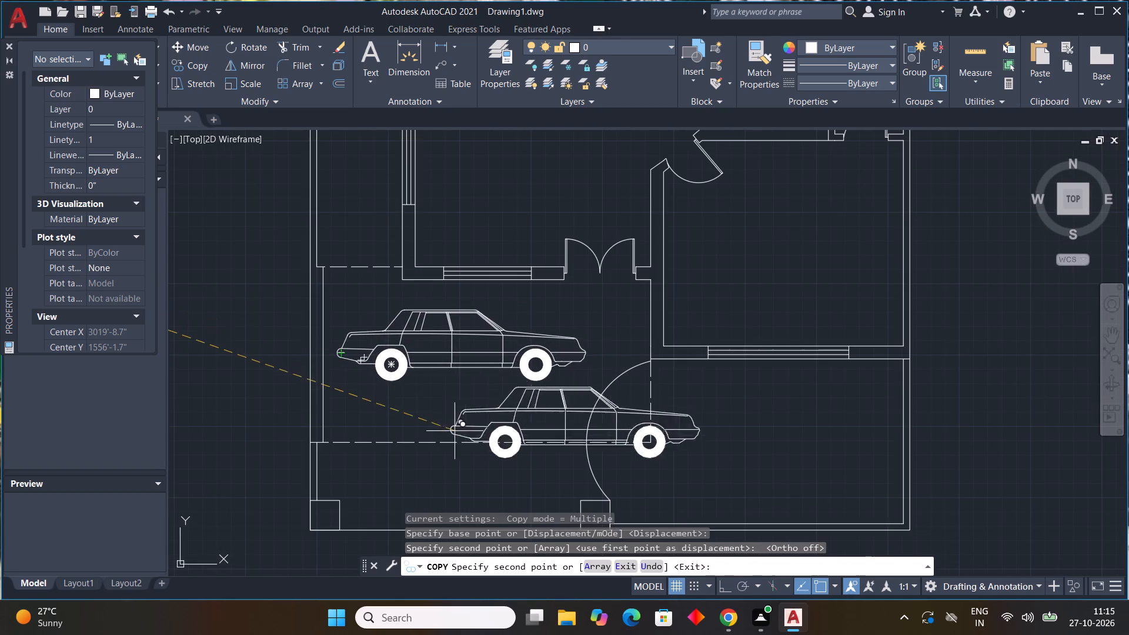
{"action": "scroll", "coordinate": [455, 432], "scroll_direction": "down", "scroll_amount": 1}
{"action": "scroll", "coordinate": [403, 442], "scroll_direction": "up", "scroll_amount": 3}
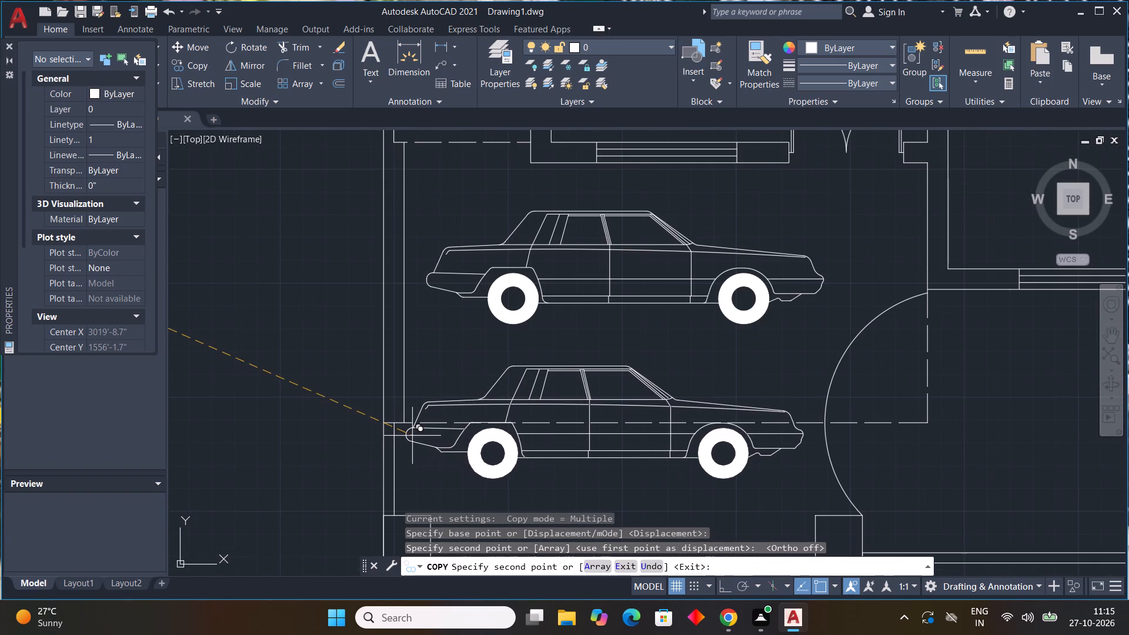
{"action": "left_click", "coordinate": [411, 436]}
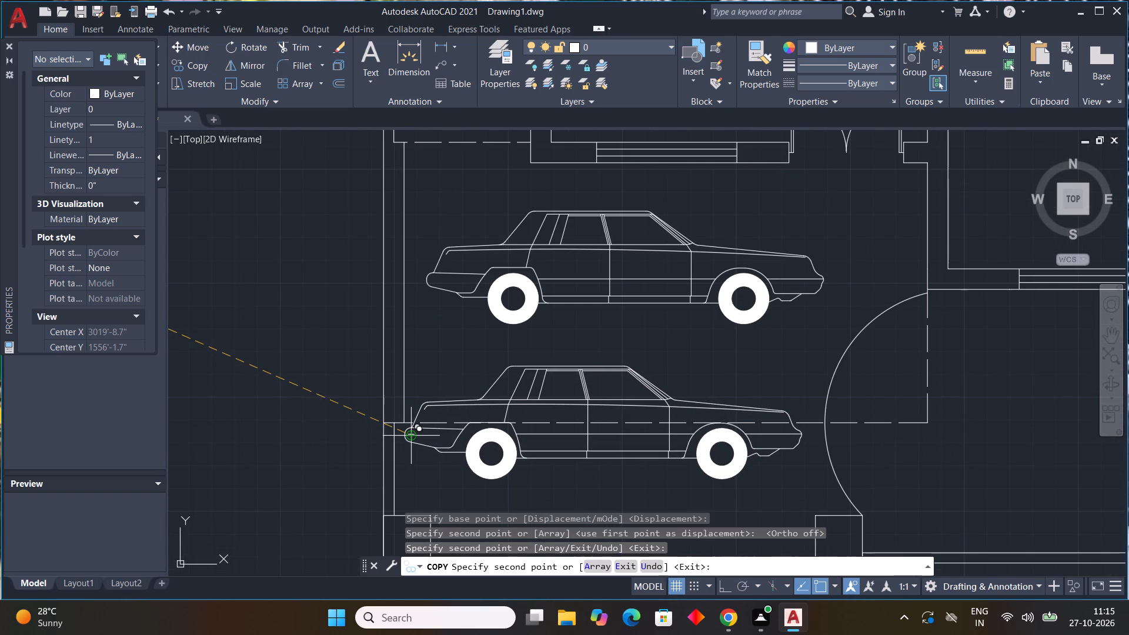
{"action": "key", "text": "Escape"}
Copy the palm tree block to three staggered spots beside the gate pillar, descending to the front boundary wall.
{"action": "scroll", "coordinate": [483, 457], "scroll_direction": "down", "scroll_amount": 3}
{"action": "middle_click_drag", "start_coordinate": [613, 487], "coordinate": [605, 487]}
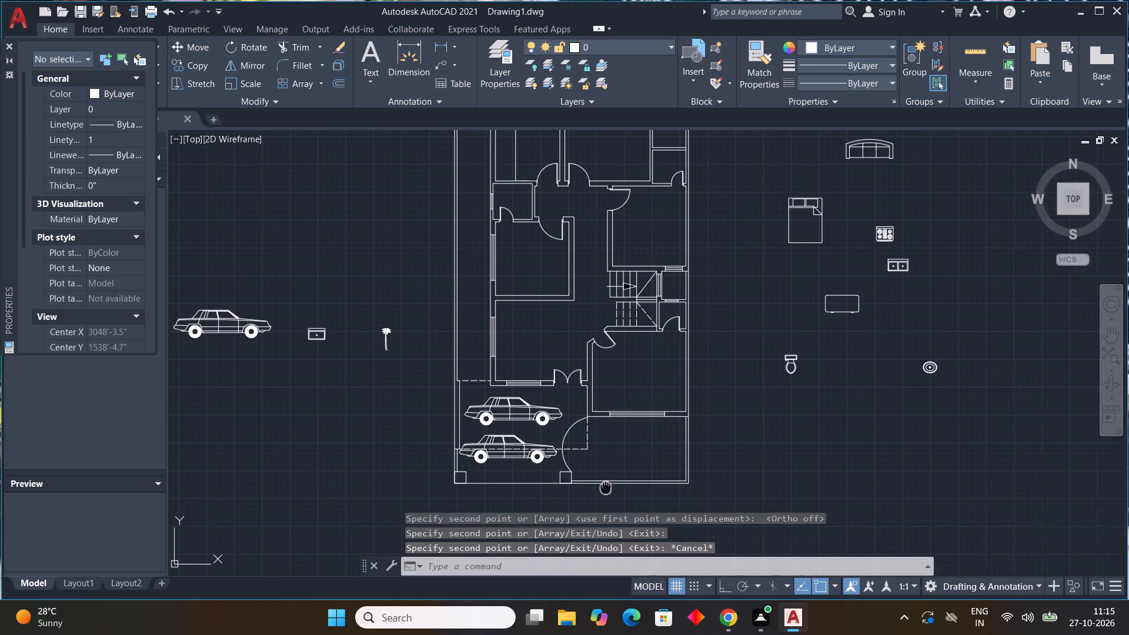
{"action": "middle_click_drag", "start_coordinate": [605, 487], "coordinate": [544, 472]}
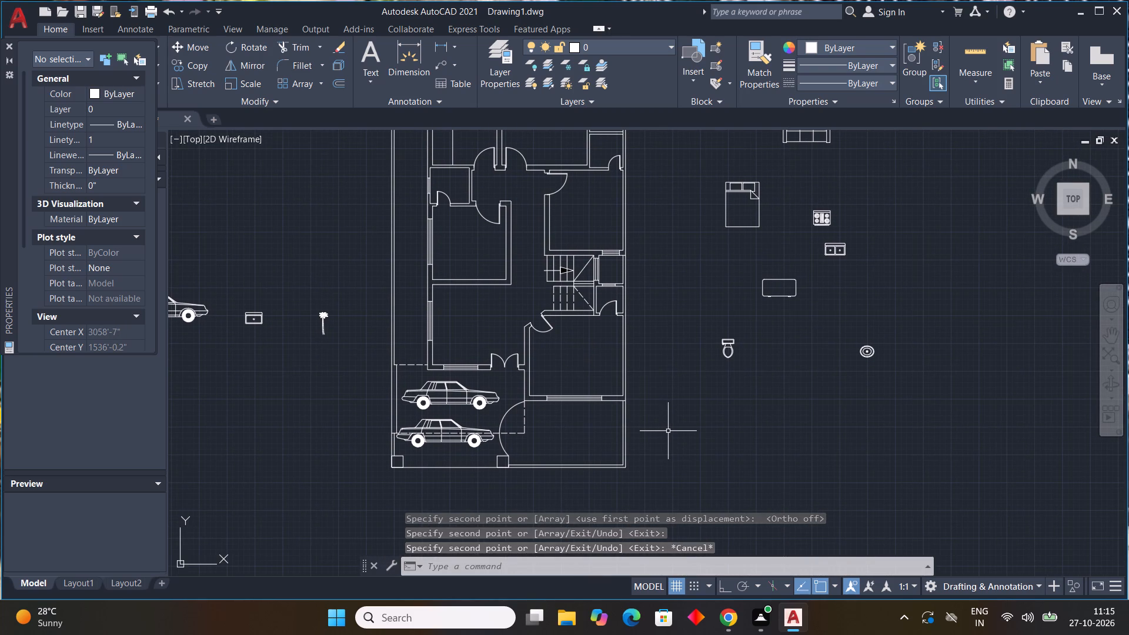
{"action": "left_click", "coordinate": [323, 332]}
{"action": "key", "text": "c"}
{"action": "key", "text": "o"}
{"action": "key", "text": "space"}
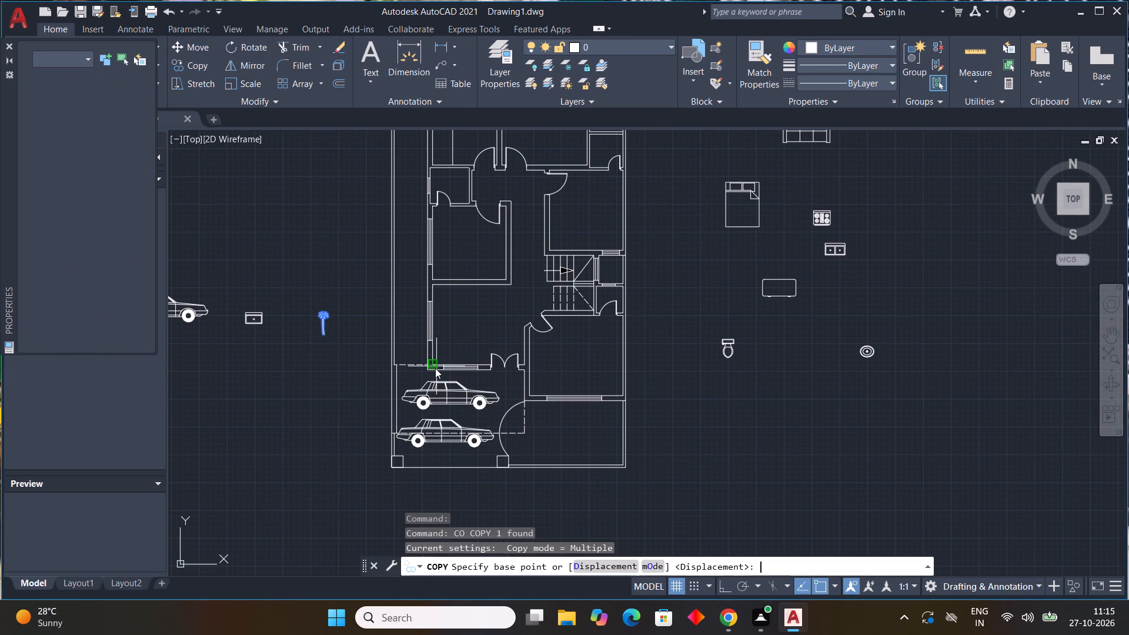
{"action": "left_click_drag", "start_coordinate": [319, 334], "coordinate": [341, 362]}
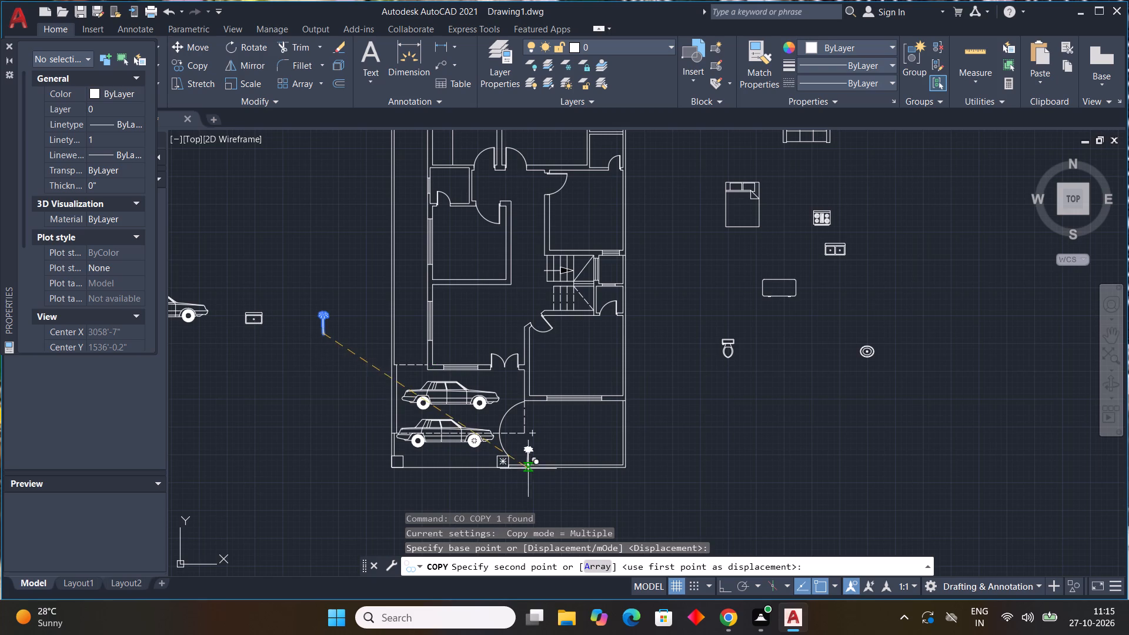
{"action": "scroll", "coordinate": [531, 469], "scroll_direction": "up", "scroll_amount": 5}
{"action": "scroll", "coordinate": [380, 425], "scroll_direction": "down", "scroll_amount": 1}
{"action": "middle_click_drag", "start_coordinate": [380, 425], "coordinate": [385, 429]}
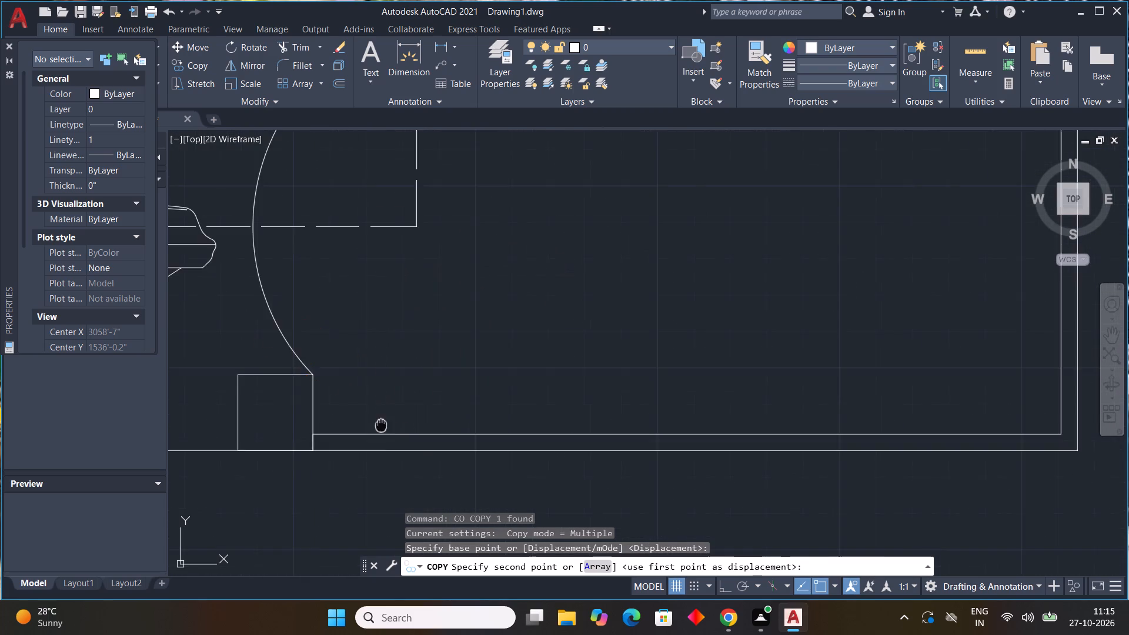
{"action": "scroll", "coordinate": [385, 429], "scroll_direction": "down", "scroll_amount": 1}
{"action": "middle_click_drag", "start_coordinate": [385, 429], "coordinate": [452, 444]}
{"action": "scroll", "coordinate": [386, 388], "scroll_direction": "up", "scroll_amount": 2}
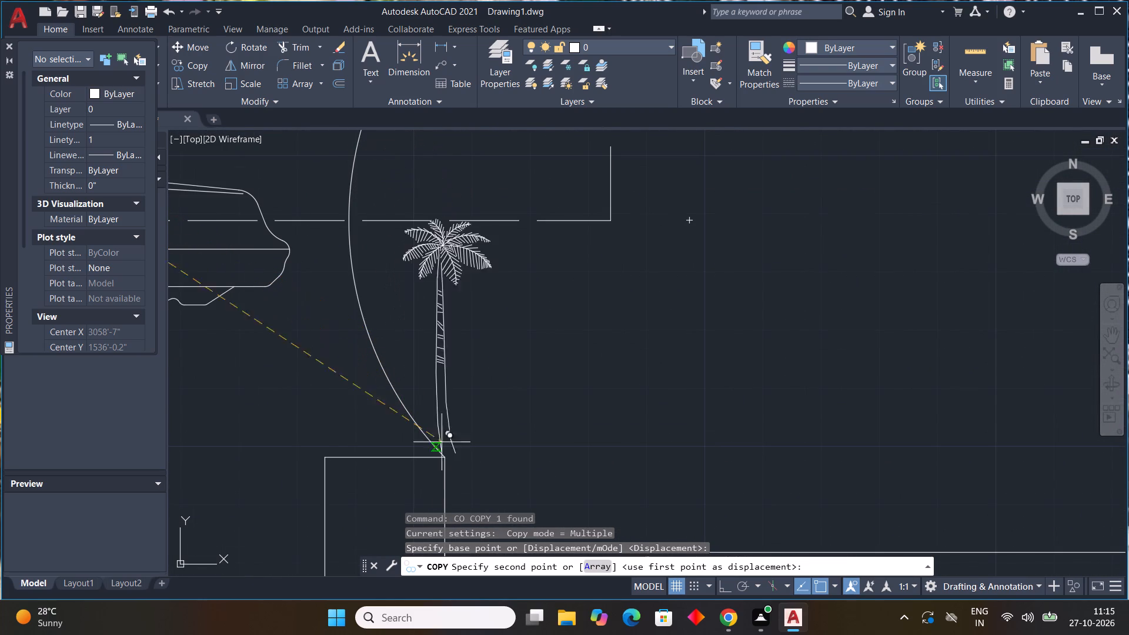
{"action": "left_click", "coordinate": [430, 446]}
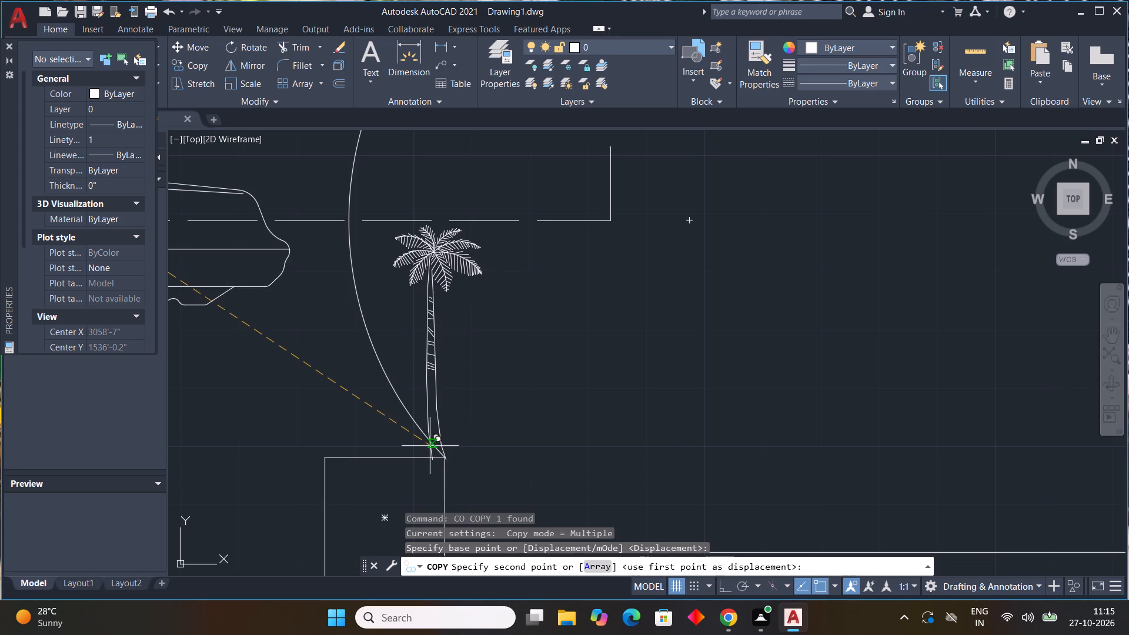
{"action": "left_click", "coordinate": [467, 492]}
{"action": "middle_click_drag", "start_coordinate": [540, 505], "coordinate": [497, 413]}
{"action": "scroll", "coordinate": [529, 486], "scroll_direction": "down", "scroll_amount": 1}
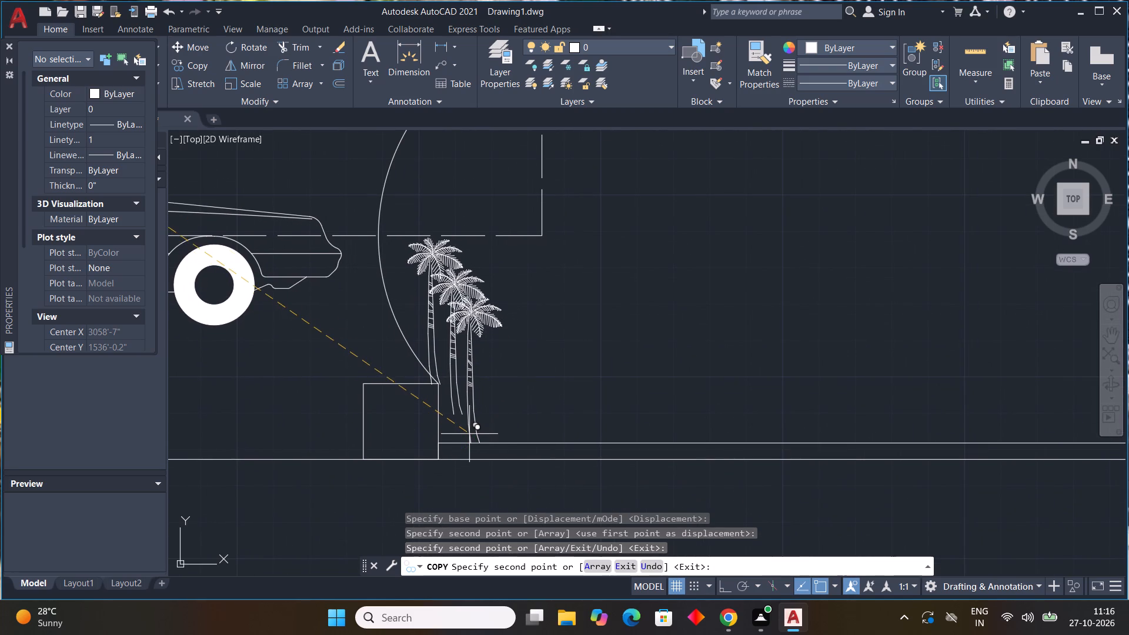
{"action": "left_click", "coordinate": [469, 432]}
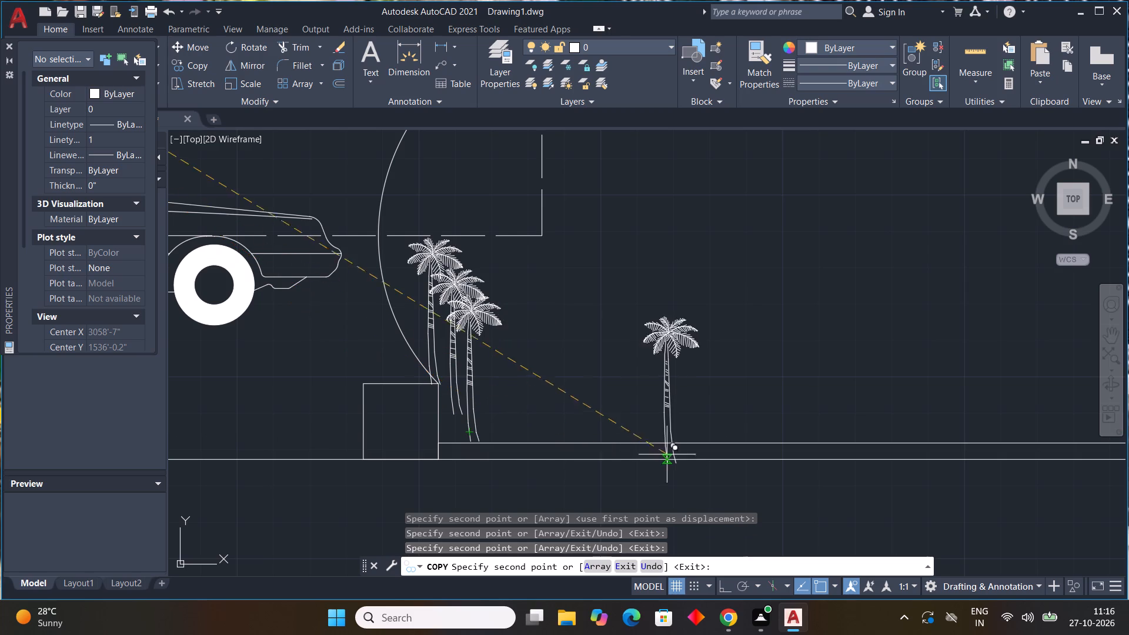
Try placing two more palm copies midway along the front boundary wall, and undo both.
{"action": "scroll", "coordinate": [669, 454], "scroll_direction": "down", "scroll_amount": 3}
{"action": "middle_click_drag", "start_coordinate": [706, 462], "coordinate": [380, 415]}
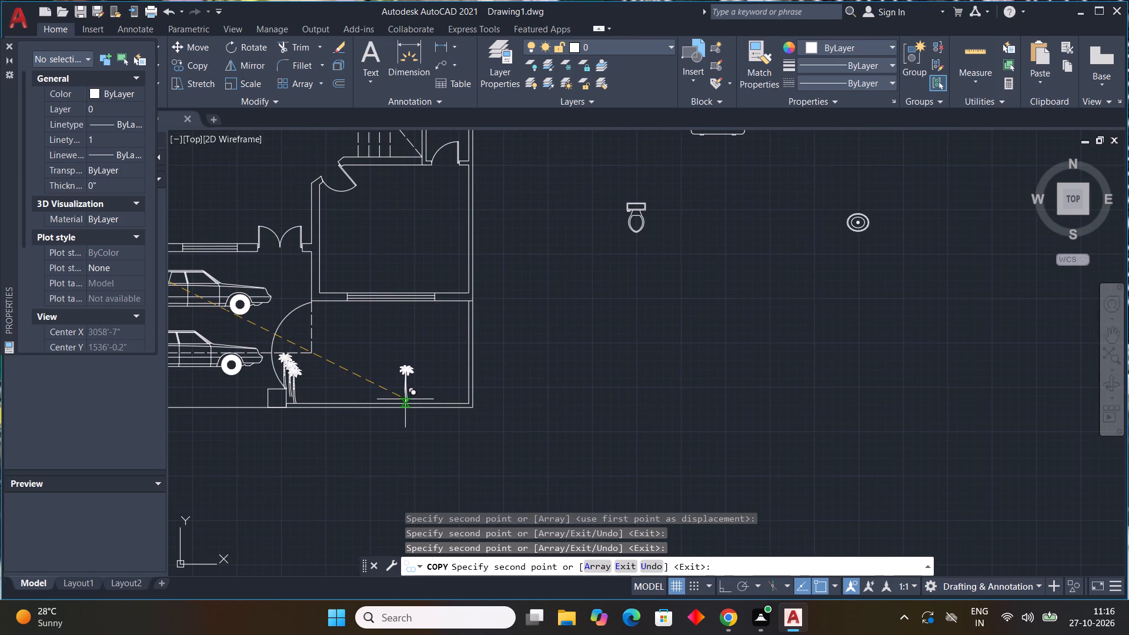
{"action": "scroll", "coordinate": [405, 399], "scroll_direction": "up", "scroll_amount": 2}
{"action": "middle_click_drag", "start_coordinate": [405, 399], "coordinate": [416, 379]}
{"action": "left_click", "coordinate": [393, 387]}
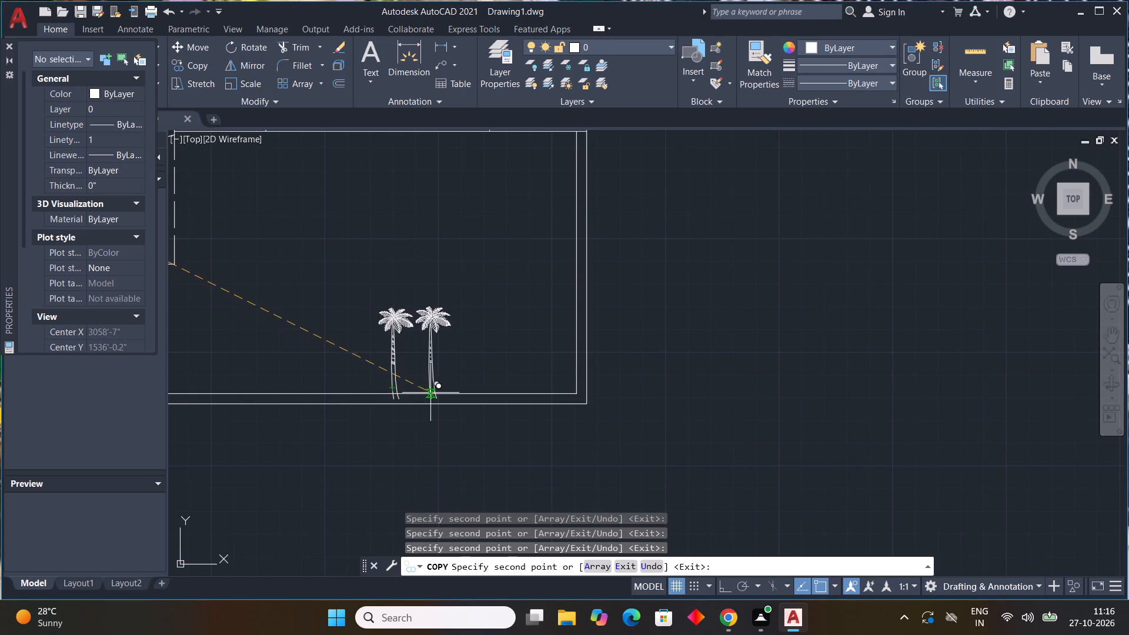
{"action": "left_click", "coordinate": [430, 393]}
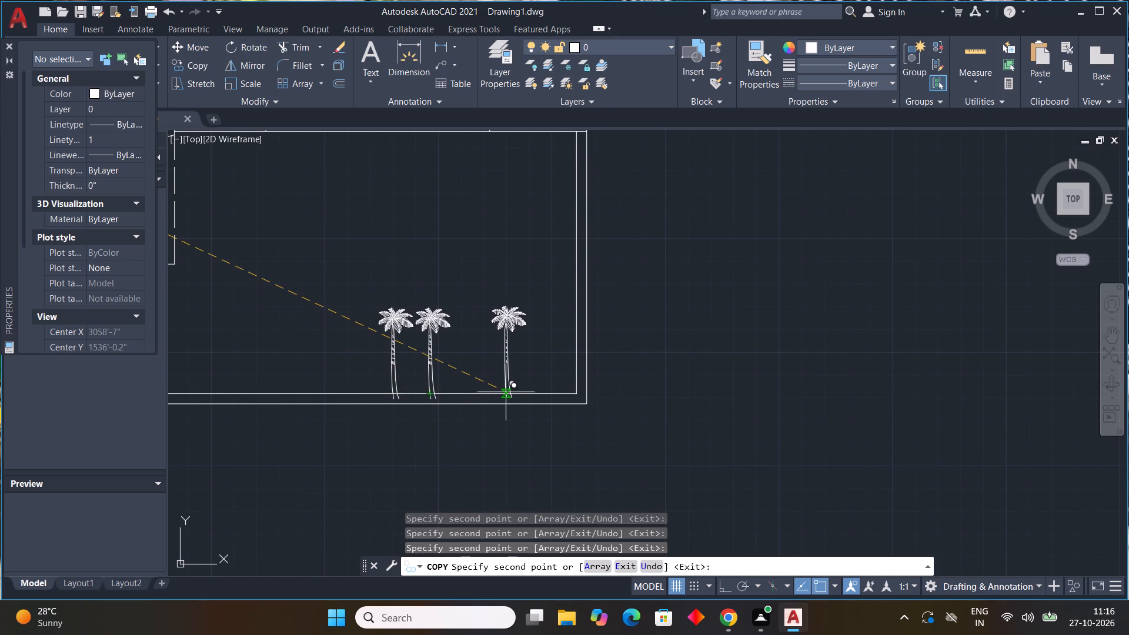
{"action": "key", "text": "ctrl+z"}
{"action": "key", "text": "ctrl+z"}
Place six palm tree copies in a row along the front boundary wall, ending at the right-hand corner of the plot.
{"action": "middle_click_drag", "start_coordinate": [575, 436], "coordinate": [490, 426]}
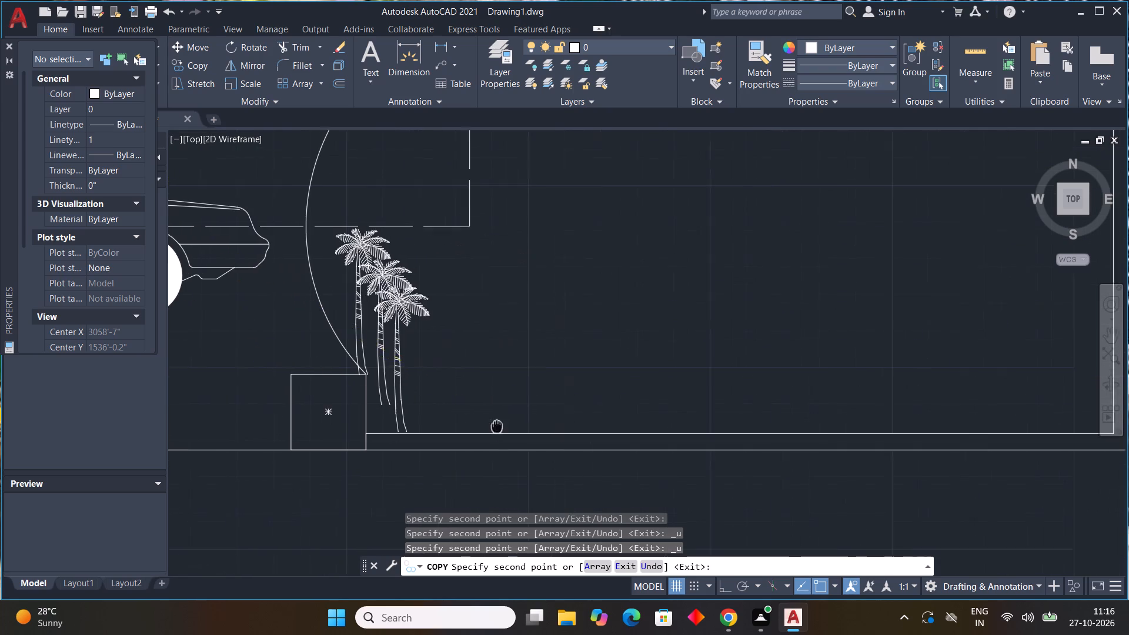
{"action": "middle_click_drag", "start_coordinate": [490, 426], "coordinate": [88, 417]}
{"action": "middle_click", "coordinate": [85, 416]}
{"action": "scroll", "coordinate": [483, 416], "scroll_direction": "up", "scroll_amount": 2}
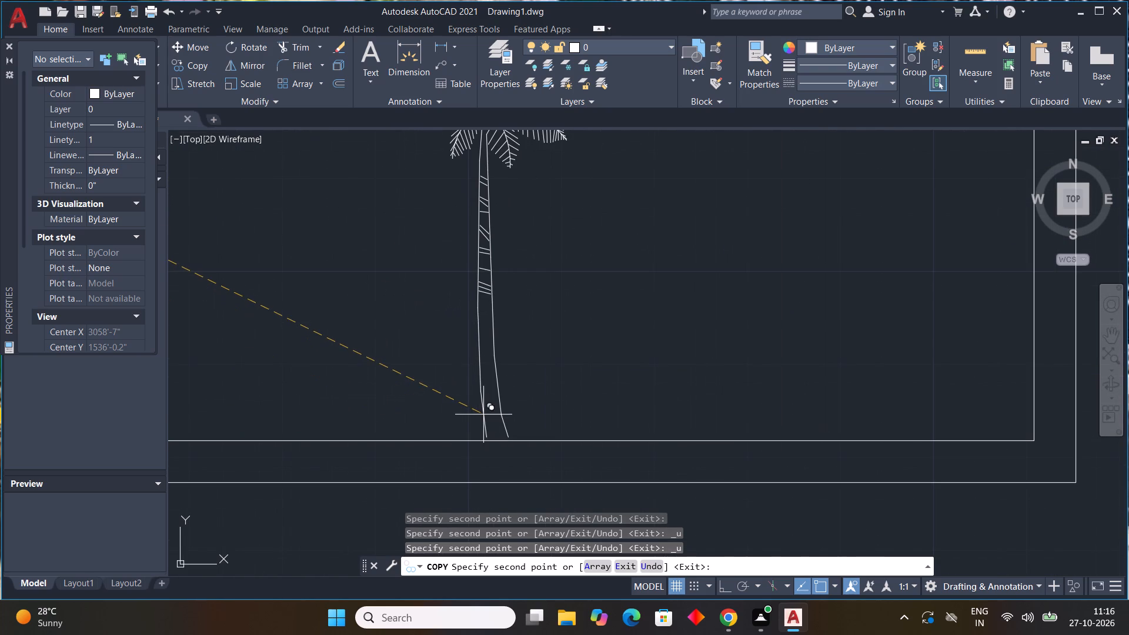
{"action": "scroll", "coordinate": [470, 420], "scroll_direction": "down", "scroll_amount": 3}
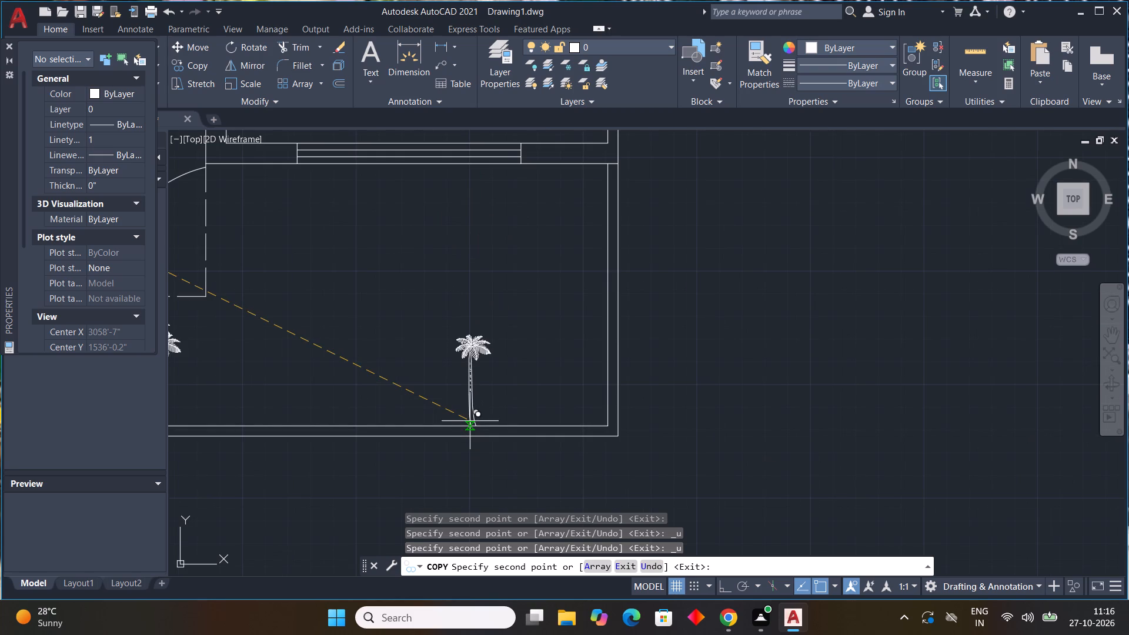
{"action": "scroll", "coordinate": [441, 420], "scroll_direction": "up", "scroll_amount": 1}
{"action": "left_click", "coordinate": [441, 420]}
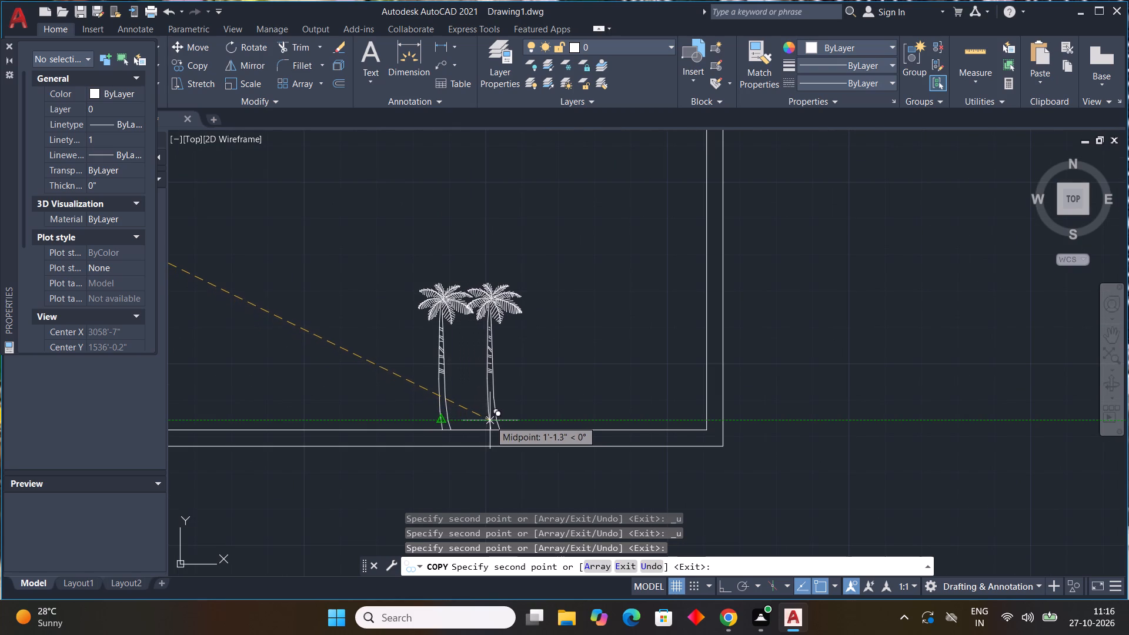
{"action": "scroll", "coordinate": [495, 420], "scroll_direction": "up", "scroll_amount": 2}
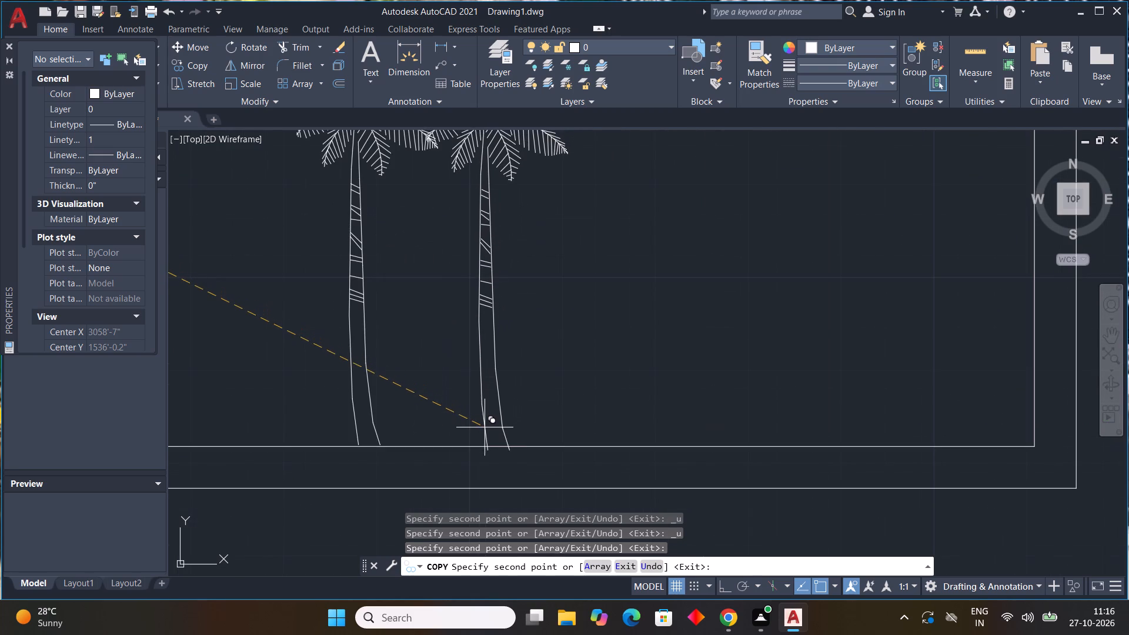
{"action": "left_click", "coordinate": [489, 422]}
{"action": "scroll", "coordinate": [577, 424], "scroll_direction": "down", "scroll_amount": 1}
{"action": "middle_click_drag", "start_coordinate": [576, 425], "coordinate": [481, 445]}
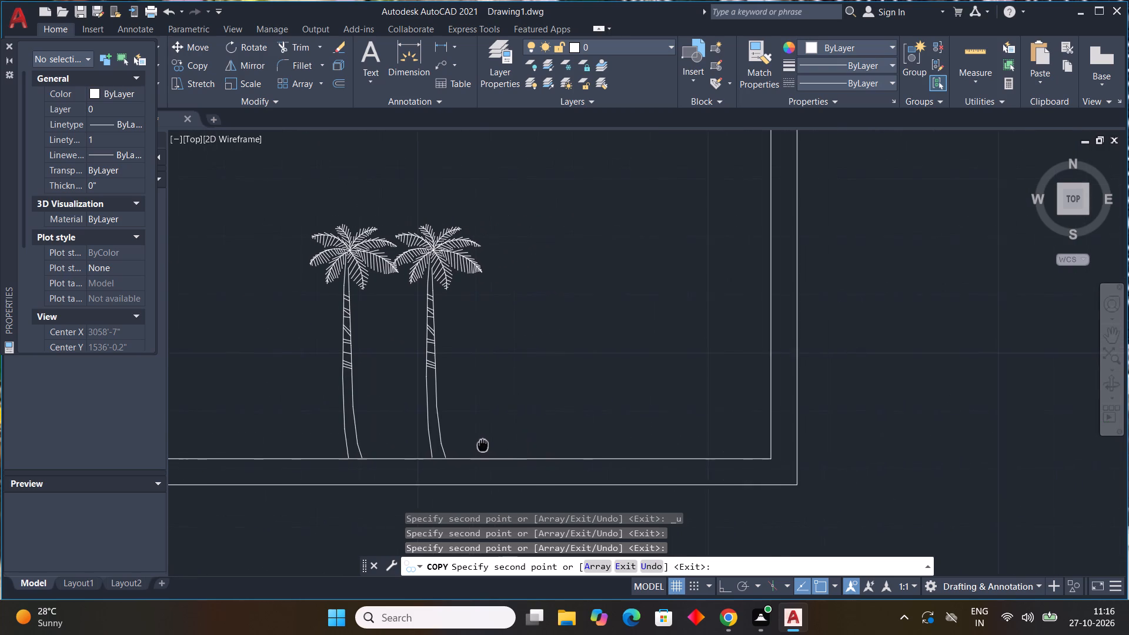
{"action": "middle_click_drag", "start_coordinate": [481, 445], "coordinate": [475, 446]}
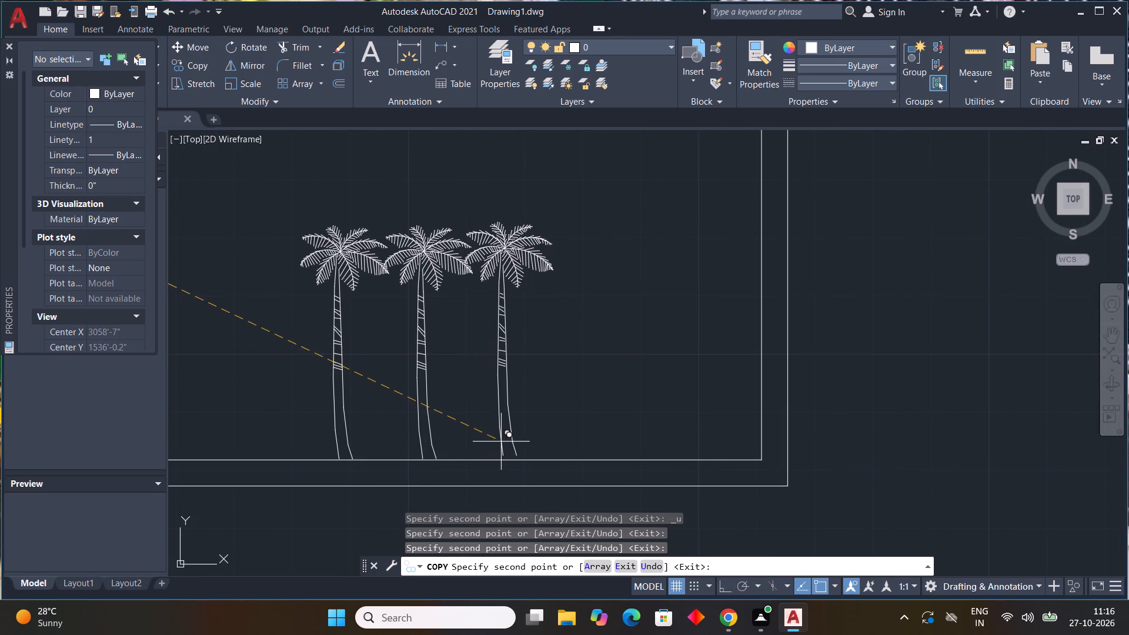
{"action": "left_click", "coordinate": [501, 444]}
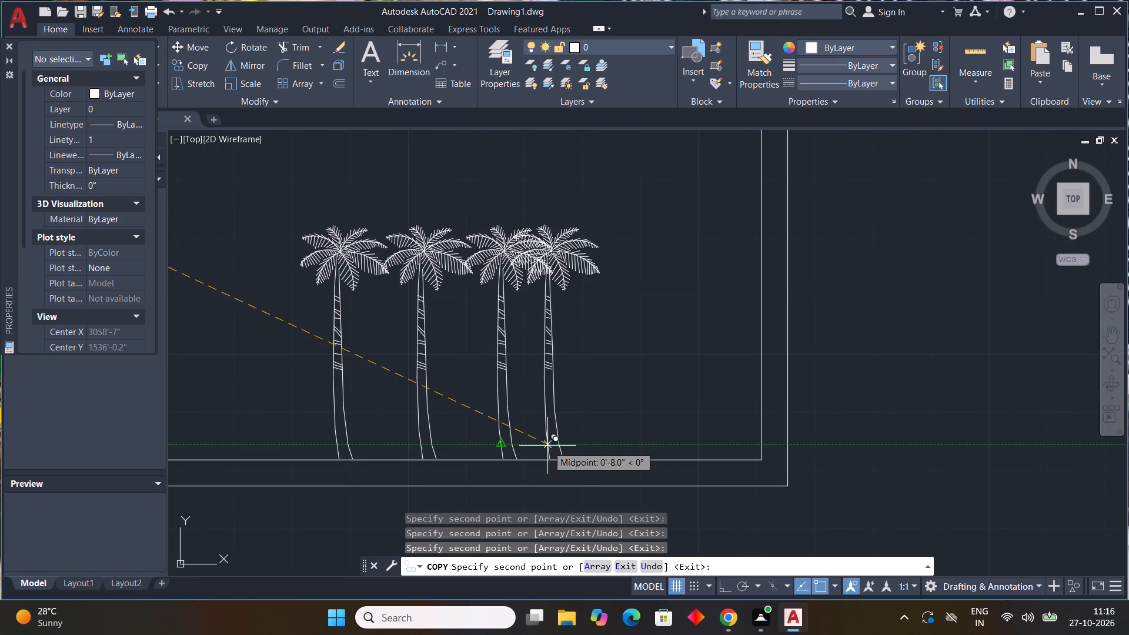
{"action": "left_click", "coordinate": [580, 445]}
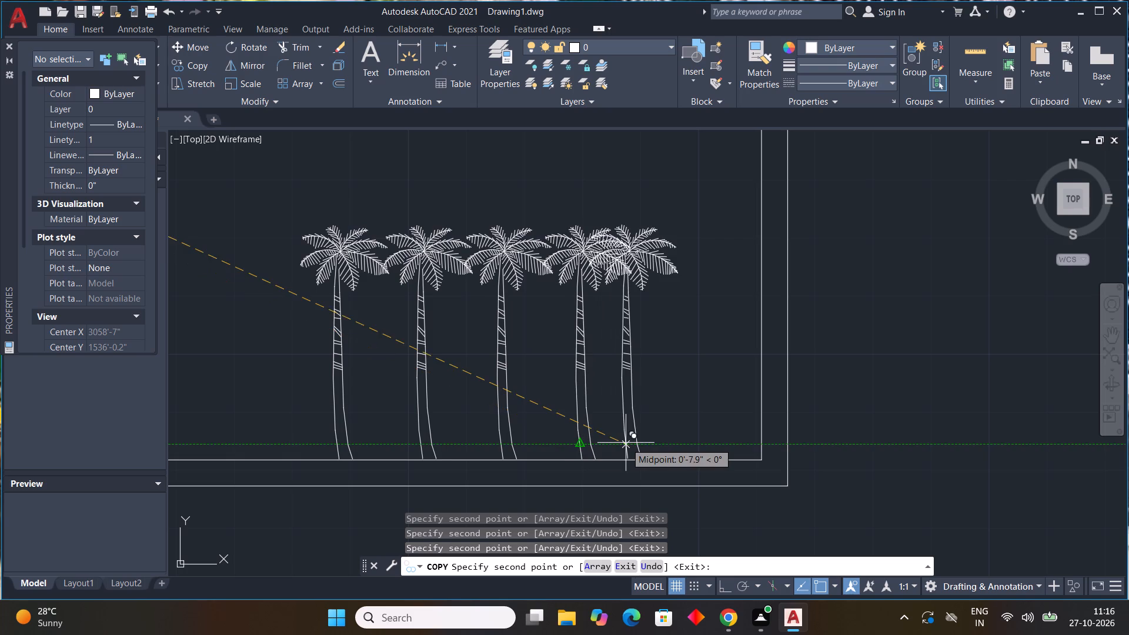
{"action": "left_click", "coordinate": [643, 442]}
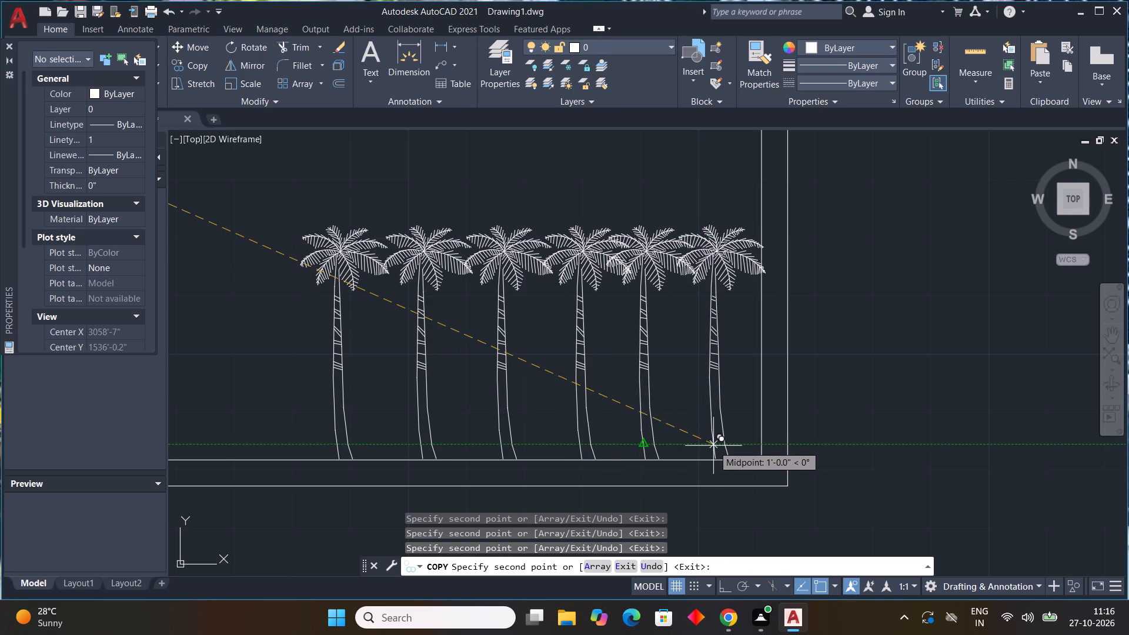
{"action": "left_click", "coordinate": [713, 446]}
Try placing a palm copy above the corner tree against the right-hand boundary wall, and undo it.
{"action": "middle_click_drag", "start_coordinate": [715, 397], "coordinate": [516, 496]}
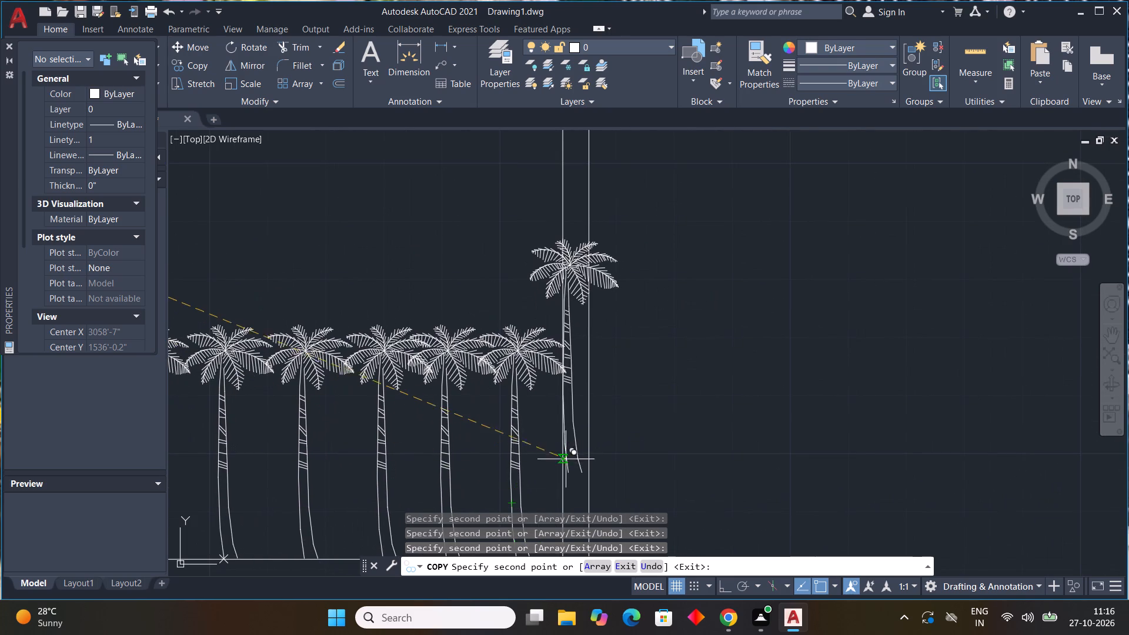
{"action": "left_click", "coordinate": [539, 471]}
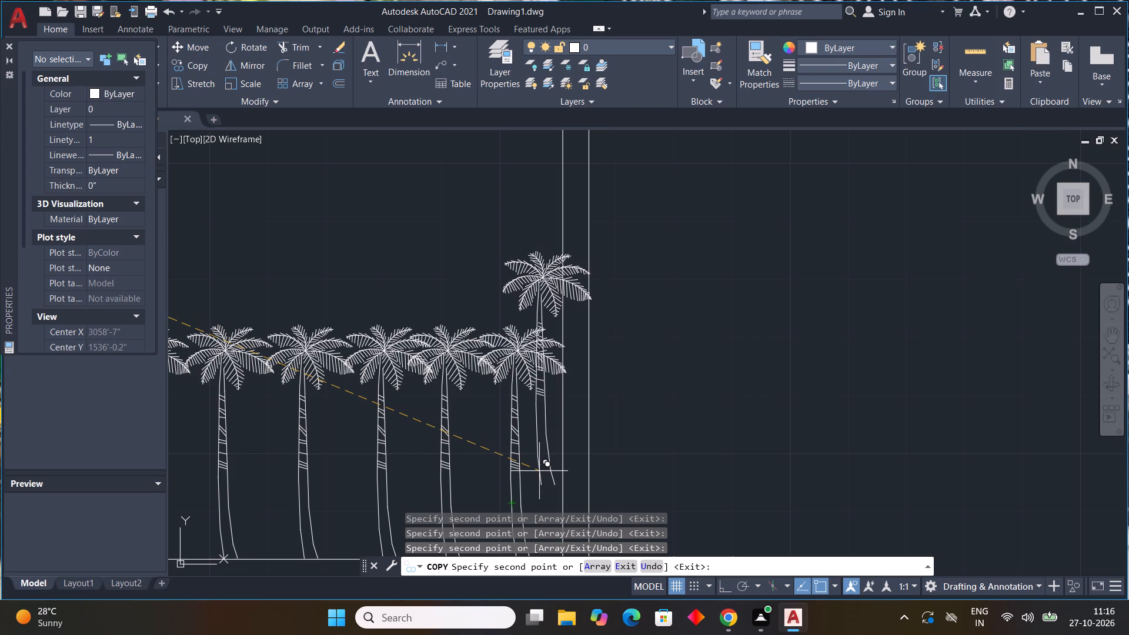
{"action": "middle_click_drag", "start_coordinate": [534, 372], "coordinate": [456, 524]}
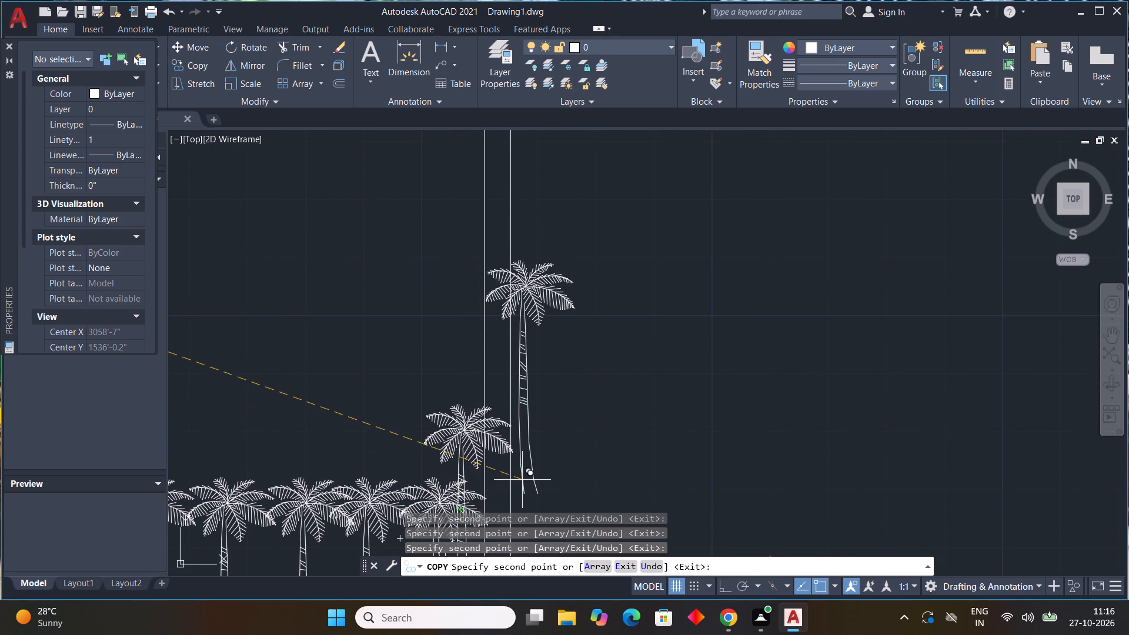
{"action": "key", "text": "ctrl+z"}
Copy the palm tree block to three spots stacked upward from the corner tree along the right-hand boundary wall.
{"action": "middle_click_drag", "start_coordinate": [629, 413], "coordinate": [579, 453]}
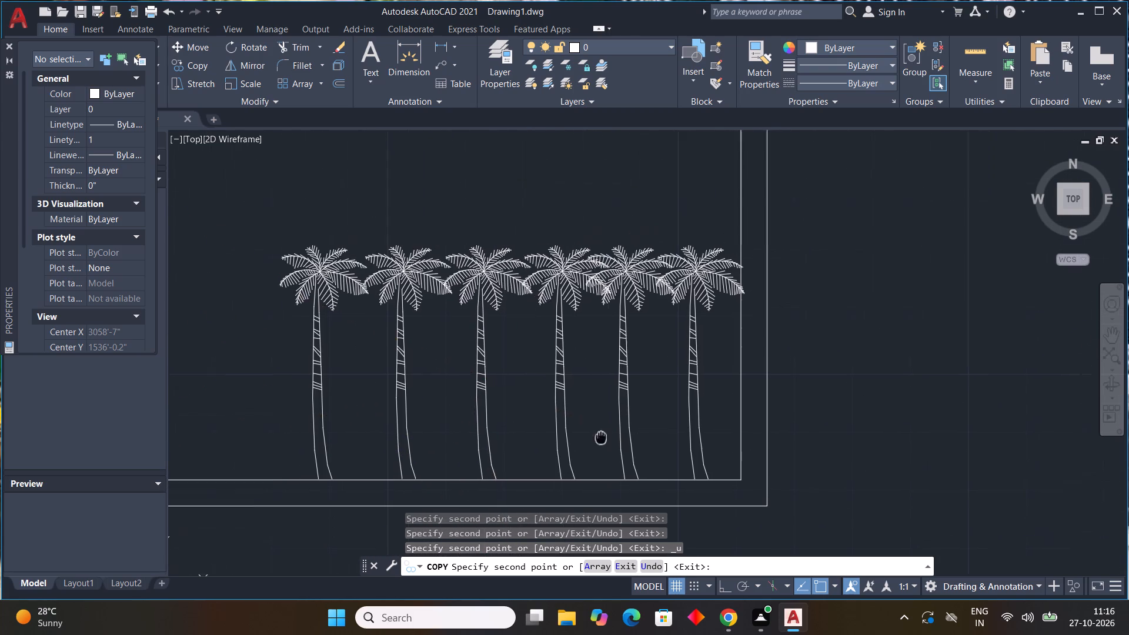
{"action": "middle_click_drag", "start_coordinate": [579, 453], "coordinate": [308, 517]}
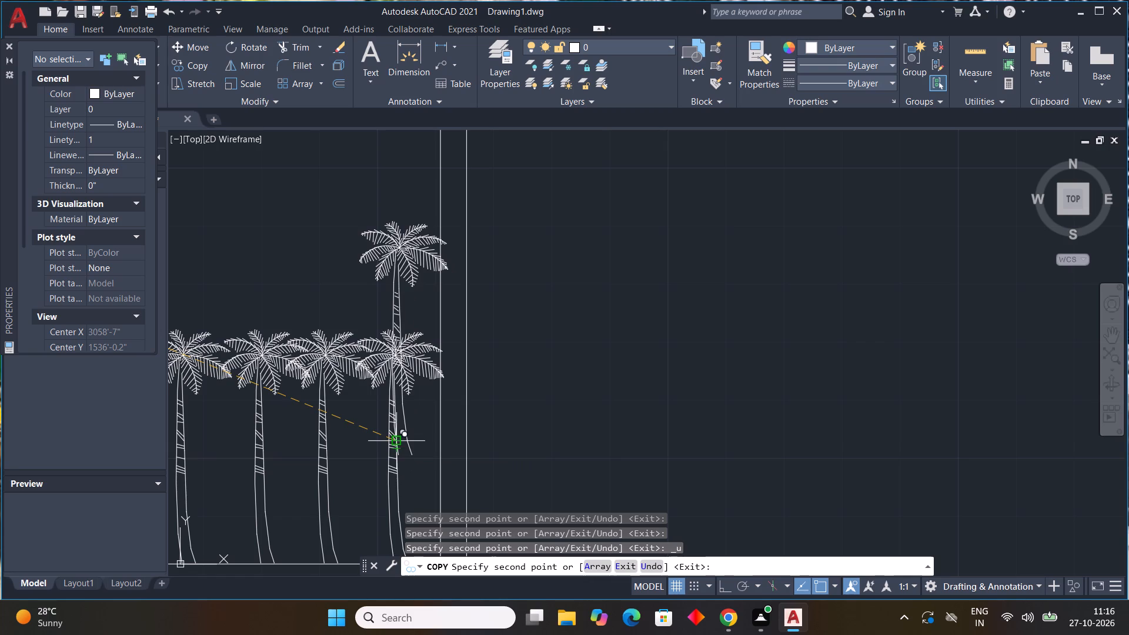
{"action": "left_click", "coordinate": [381, 470]}
{"action": "middle_click_drag", "start_coordinate": [411, 410], "coordinate": [378, 530]}
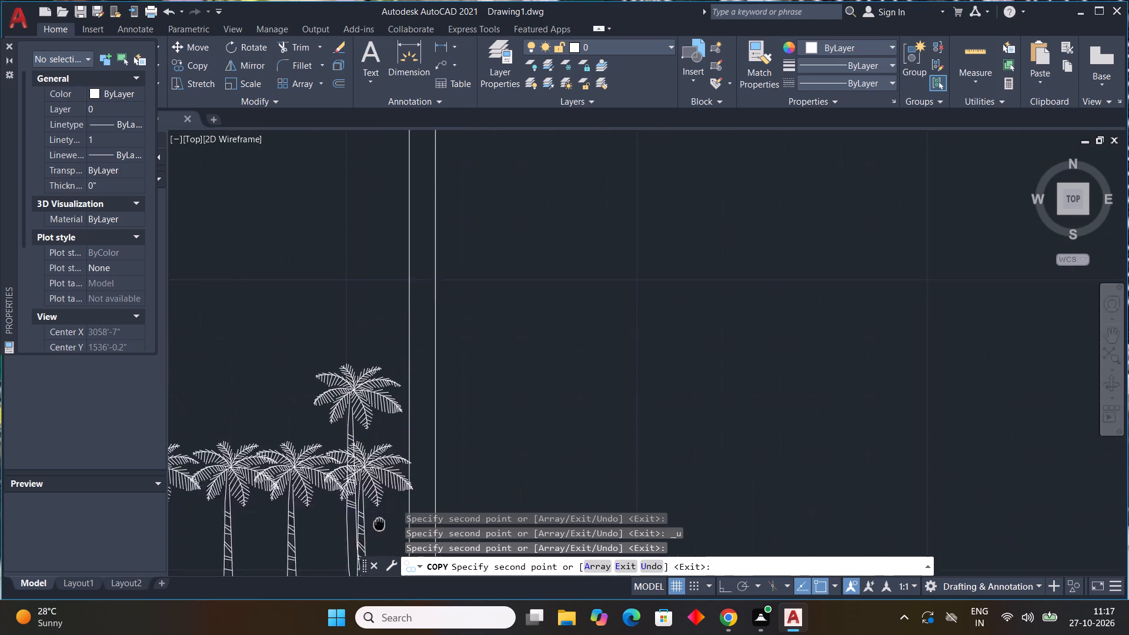
{"action": "middle_click_drag", "start_coordinate": [378, 530], "coordinate": [368, 585]}
{"action": "middle_click_drag", "start_coordinate": [368, 585], "coordinate": [368, 580]}
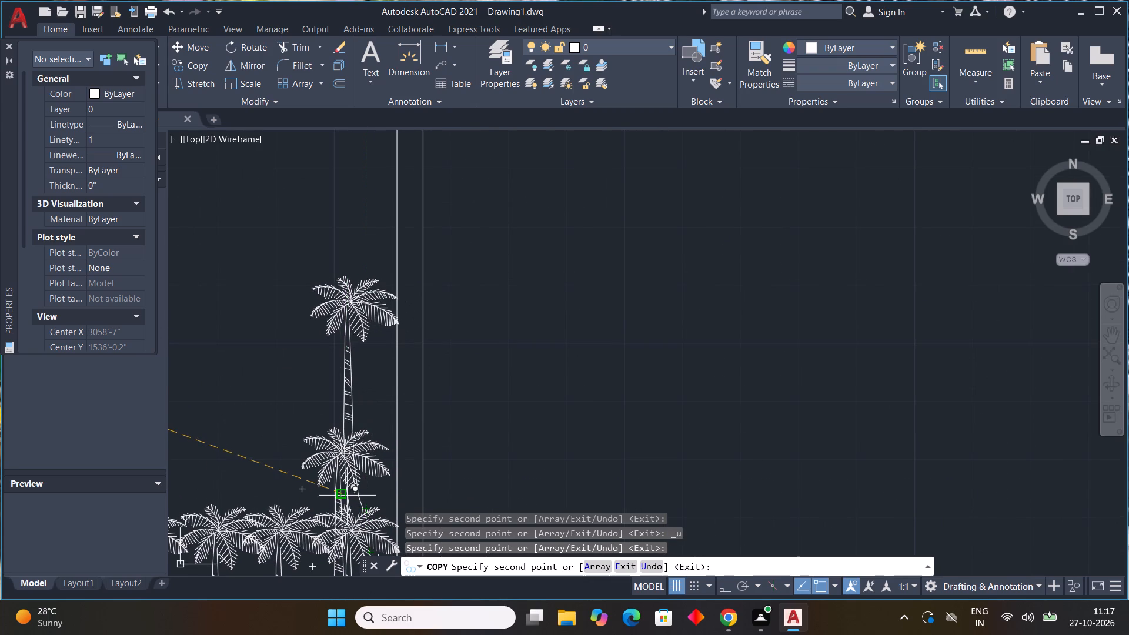
{"action": "left_click", "coordinate": [349, 564]}
{"action": "middle_click_drag", "start_coordinate": [365, 417], "coordinate": [315, 496]}
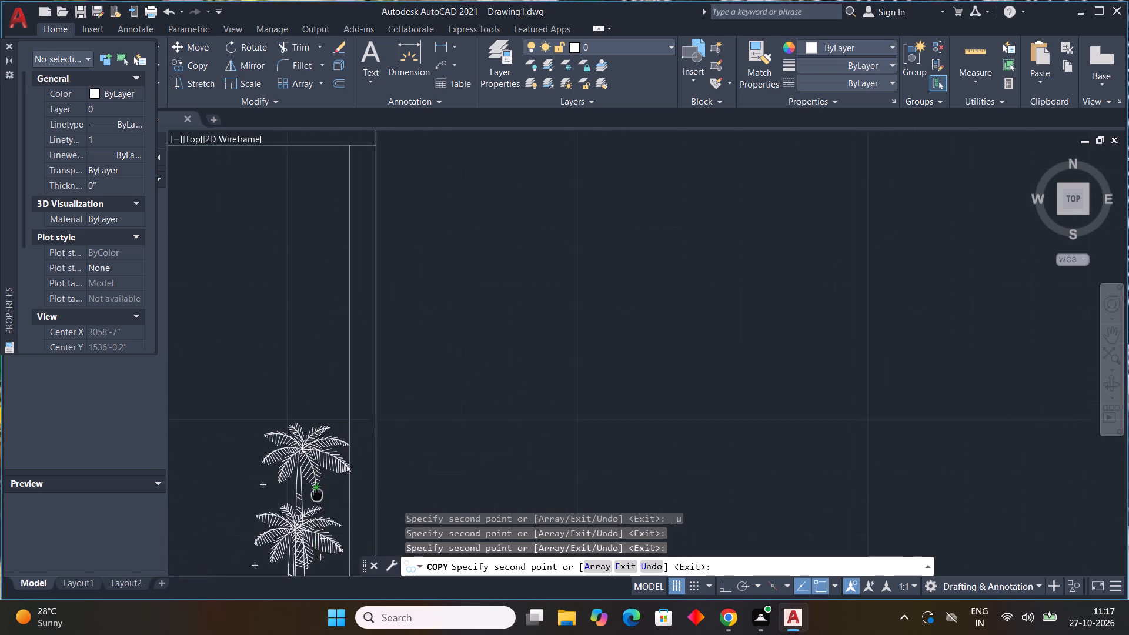
{"action": "middle_click_drag", "start_coordinate": [315, 496], "coordinate": [308, 510]}
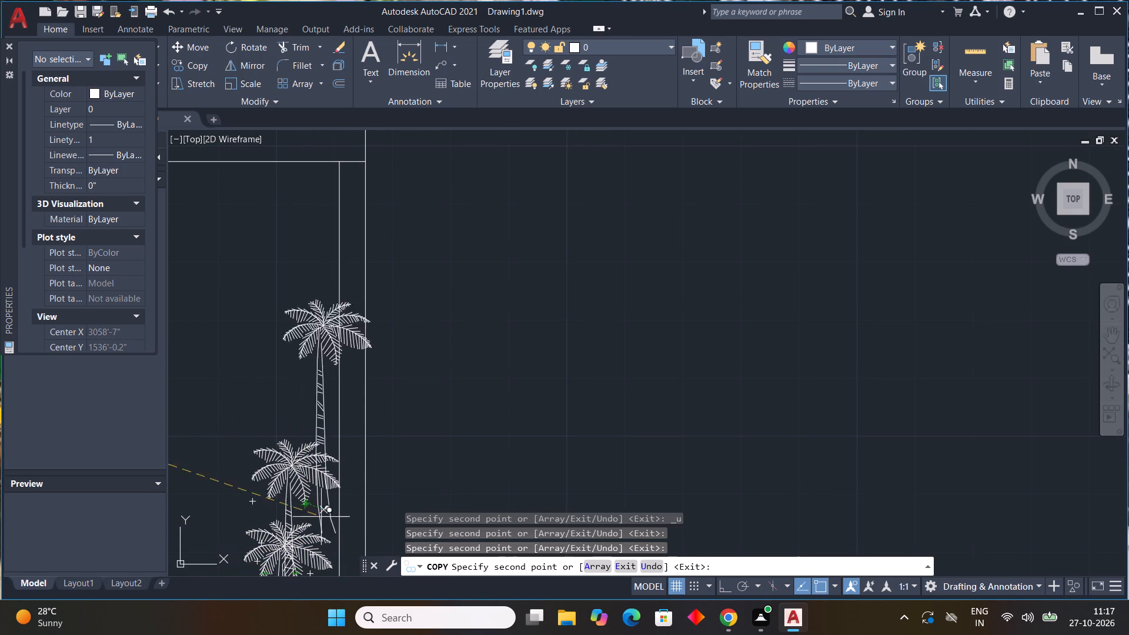
{"action": "middle_click_drag", "start_coordinate": [340, 489], "coordinate": [365, 391]}
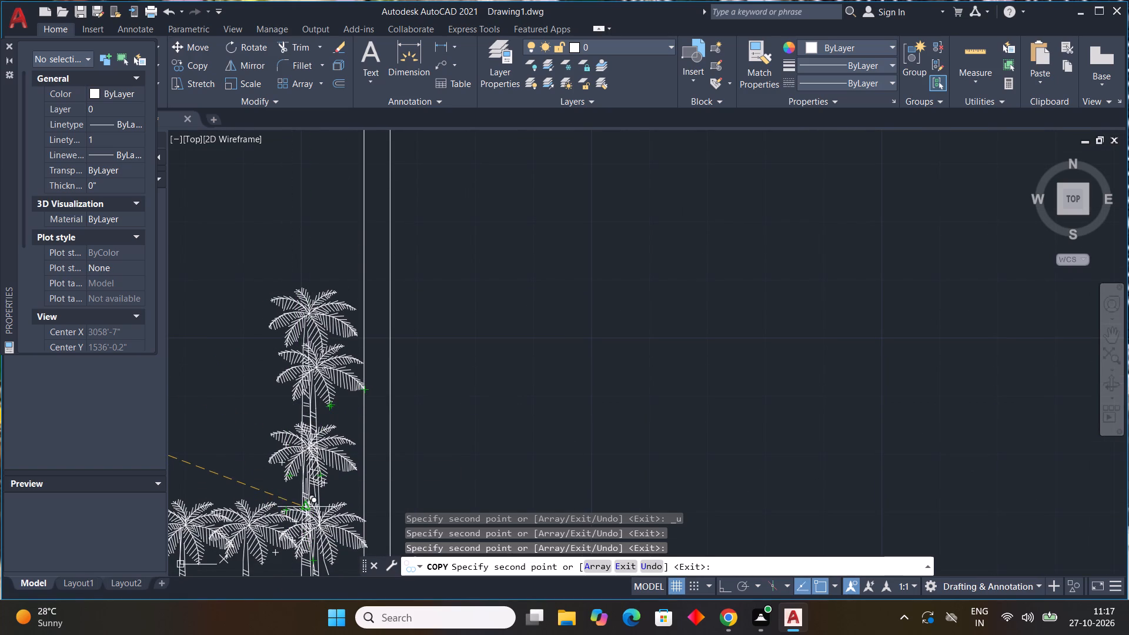
{"action": "left_click", "coordinate": [308, 483]}
{"action": "scroll", "coordinate": [396, 483], "scroll_direction": "down", "scroll_amount": 5}
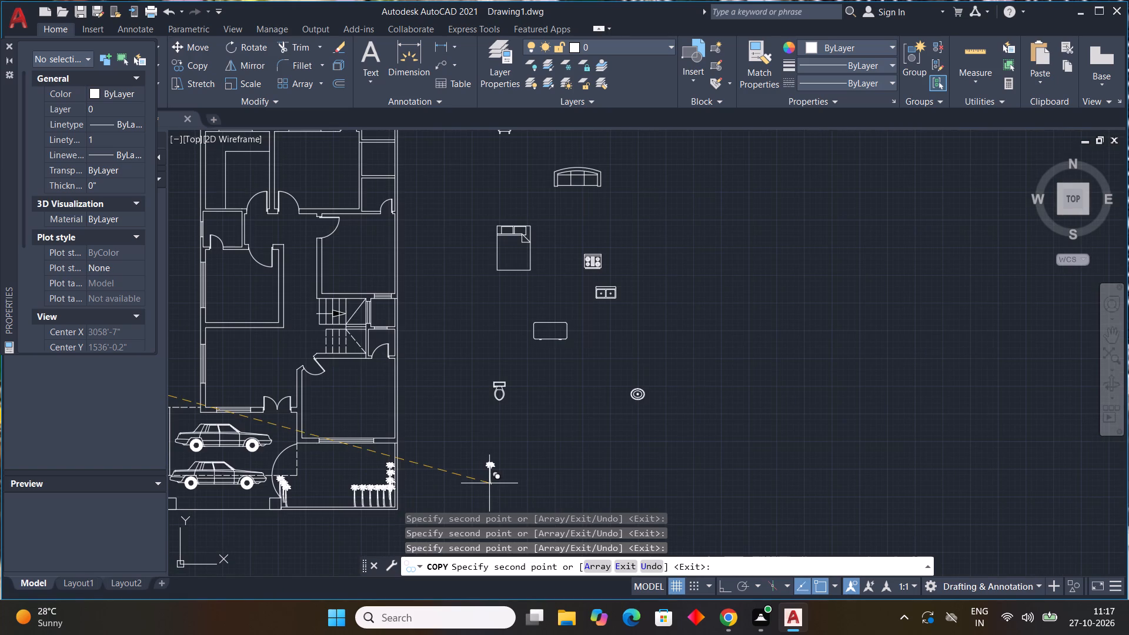
{"action": "key", "text": "Escape"}
{"action": "key", "text": "Escape"}
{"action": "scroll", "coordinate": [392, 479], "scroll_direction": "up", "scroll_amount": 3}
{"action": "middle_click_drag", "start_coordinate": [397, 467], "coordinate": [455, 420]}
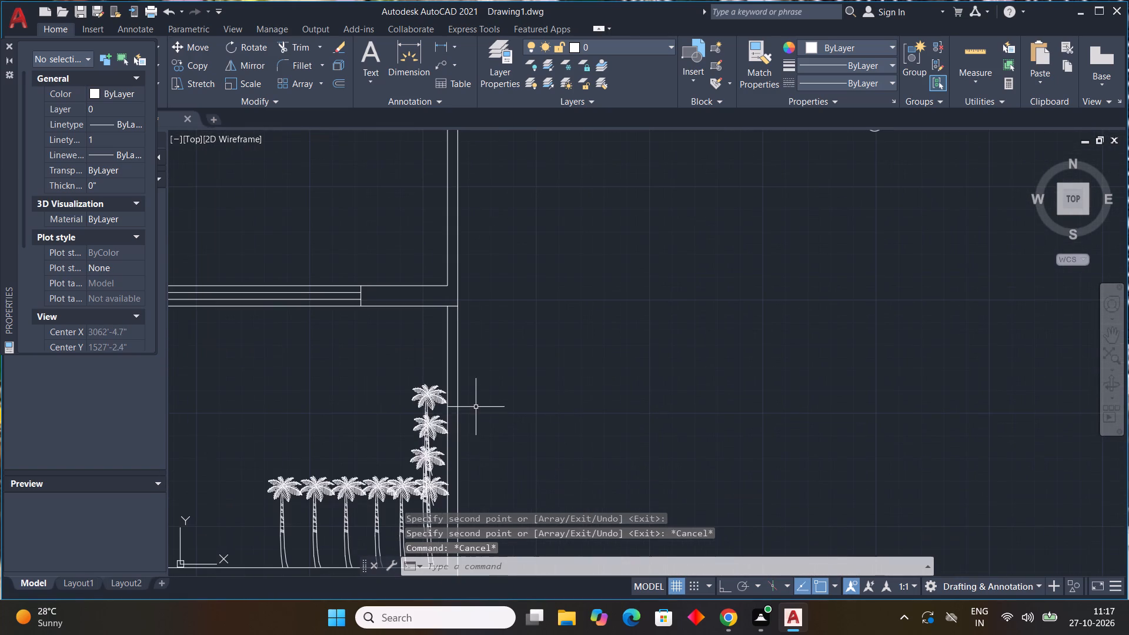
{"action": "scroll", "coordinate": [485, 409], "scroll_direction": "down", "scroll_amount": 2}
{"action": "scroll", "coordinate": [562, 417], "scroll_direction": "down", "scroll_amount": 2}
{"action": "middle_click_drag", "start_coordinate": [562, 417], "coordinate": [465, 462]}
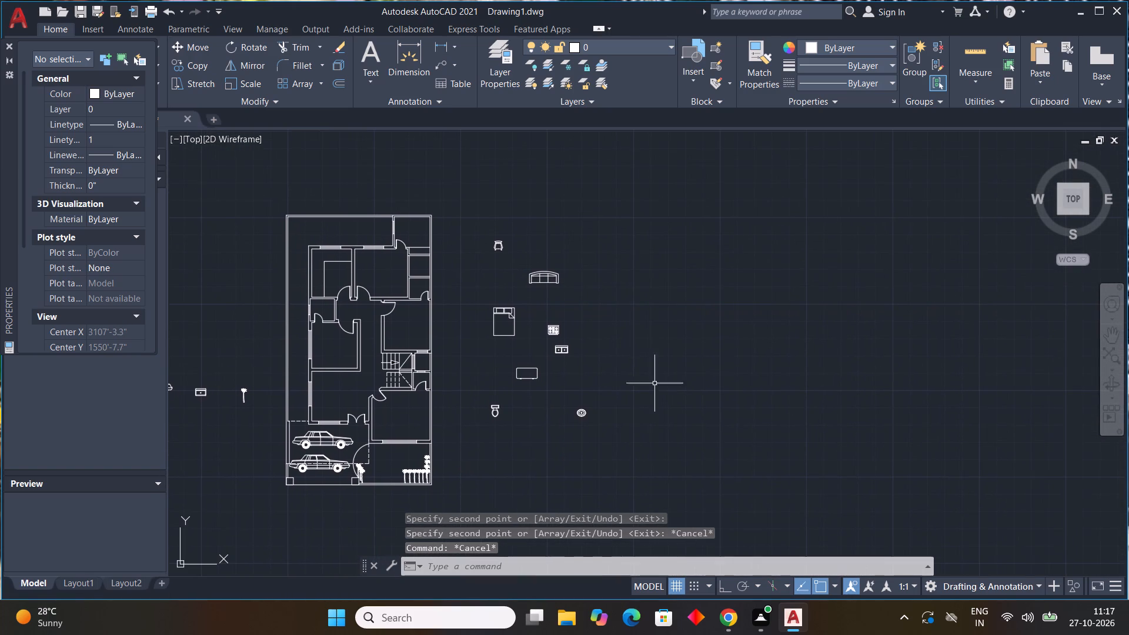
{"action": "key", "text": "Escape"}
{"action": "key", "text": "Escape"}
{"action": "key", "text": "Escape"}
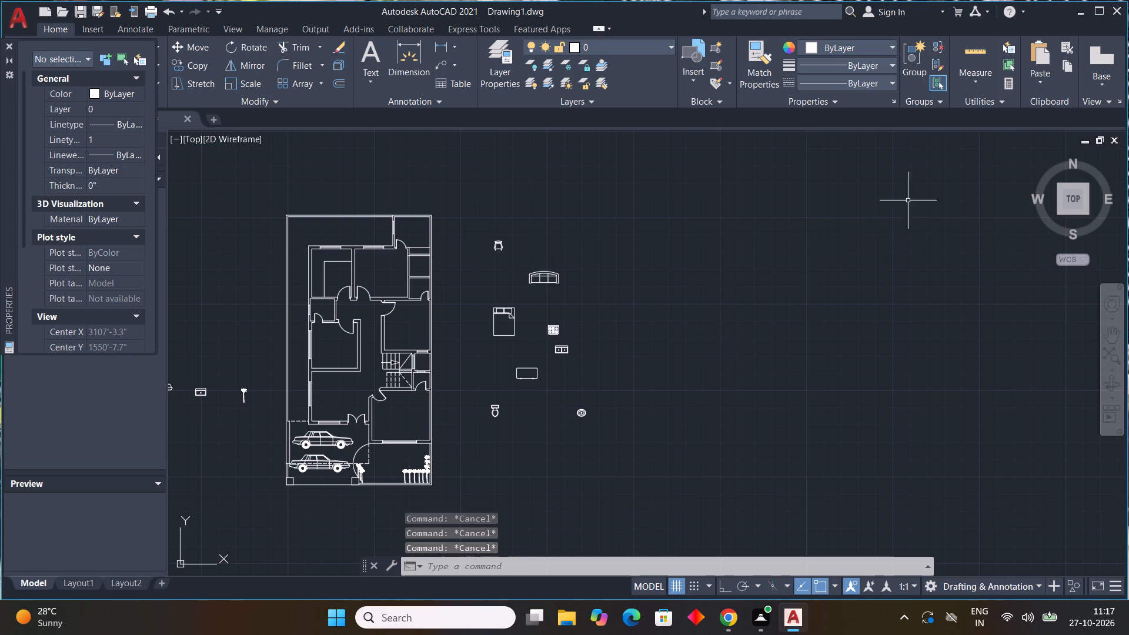
Copy the four-burner stove block onto the kitchen counter below the window in the rear wall.
{"action": "scroll", "coordinate": [273, 279], "scroll_direction": "up", "scroll_amount": 1}
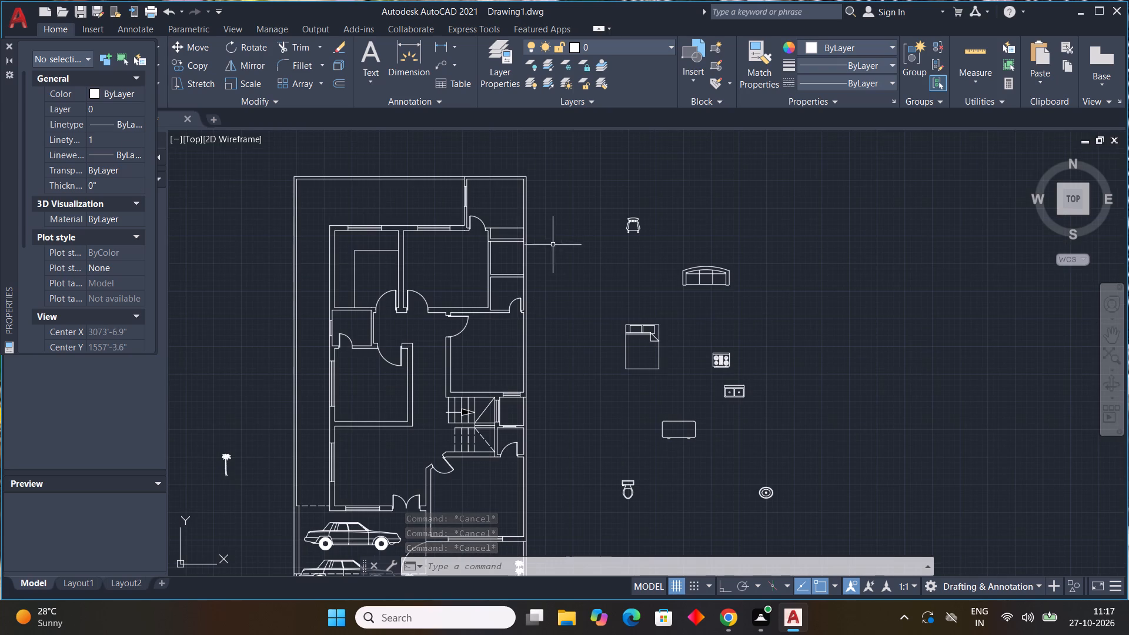
{"action": "middle_click_drag", "start_coordinate": [593, 257], "coordinate": [756, 239]}
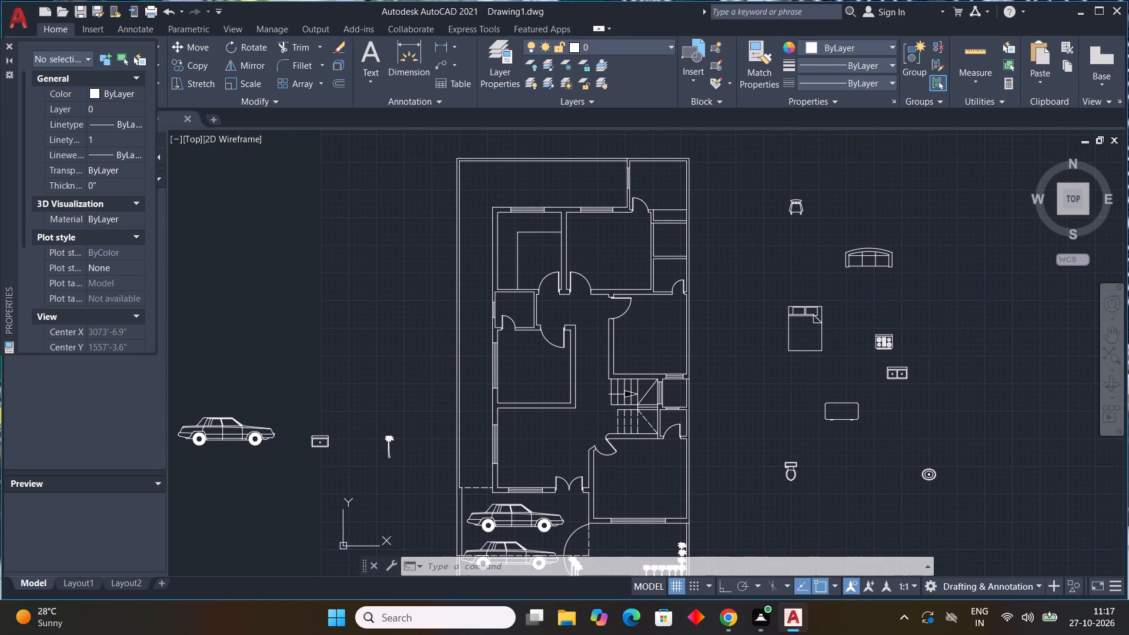
{"action": "left_click", "coordinate": [887, 336]}
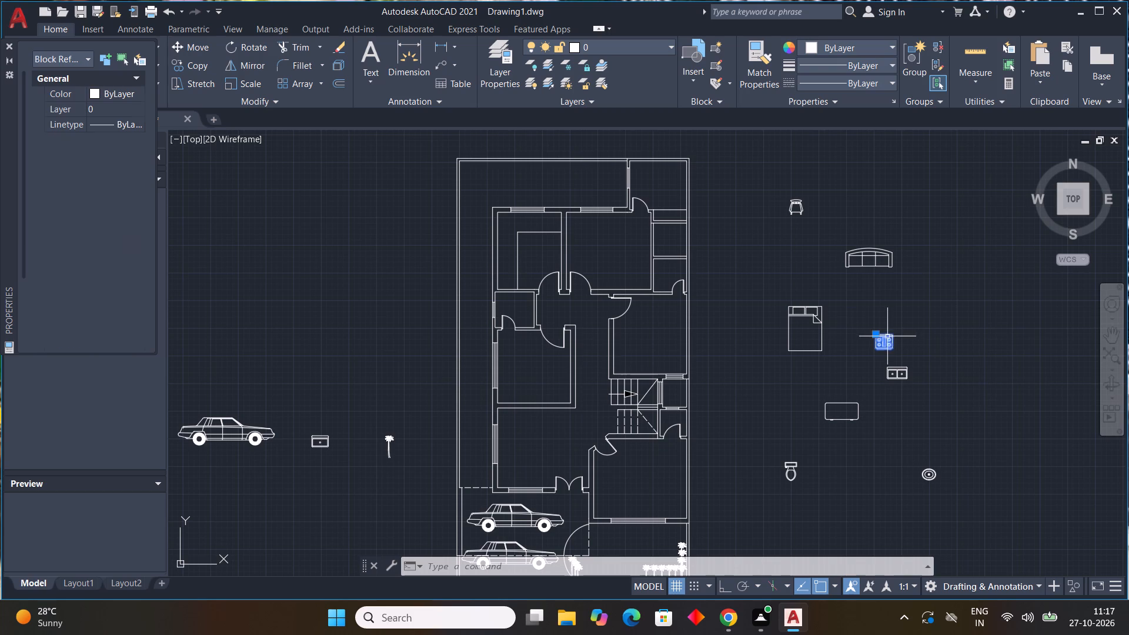
{"action": "key", "text": "c"}
{"action": "type", "text": "o"}
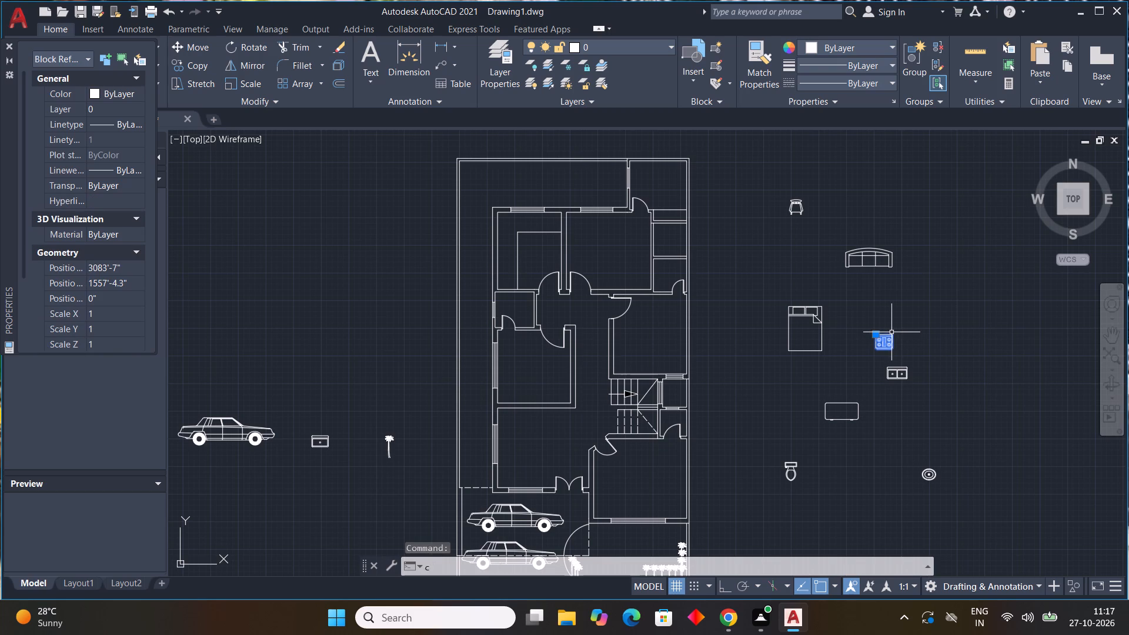
{"action": "key", "text": "space"}
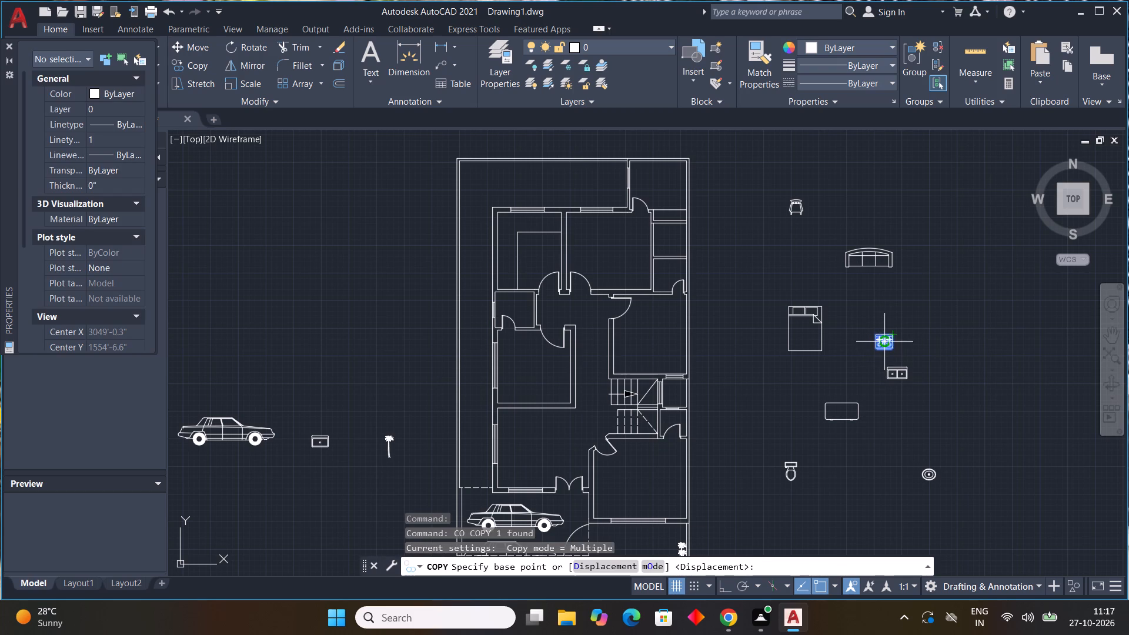
{"action": "left_click", "coordinate": [884, 342]}
{"action": "middle_click_drag", "start_coordinate": [549, 242], "coordinate": [573, 333]}
{"action": "scroll", "coordinate": [542, 302], "scroll_direction": "up", "scroll_amount": 4}
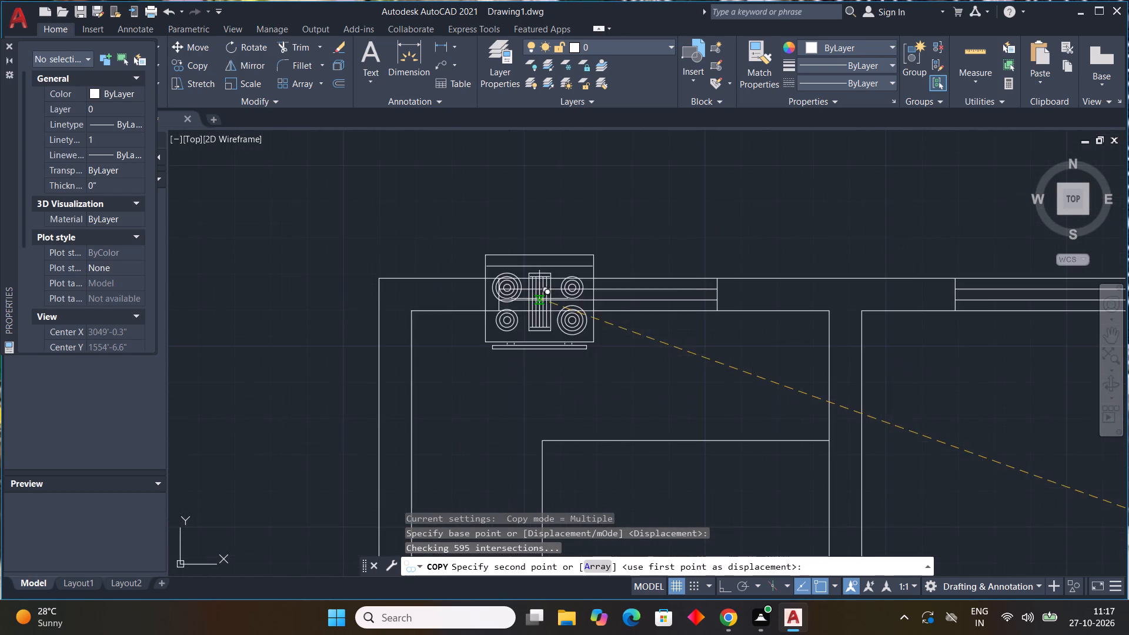
{"action": "left_click", "coordinate": [617, 372]}
{"action": "scroll", "coordinate": [832, 384], "scroll_direction": "down", "scroll_amount": 4}
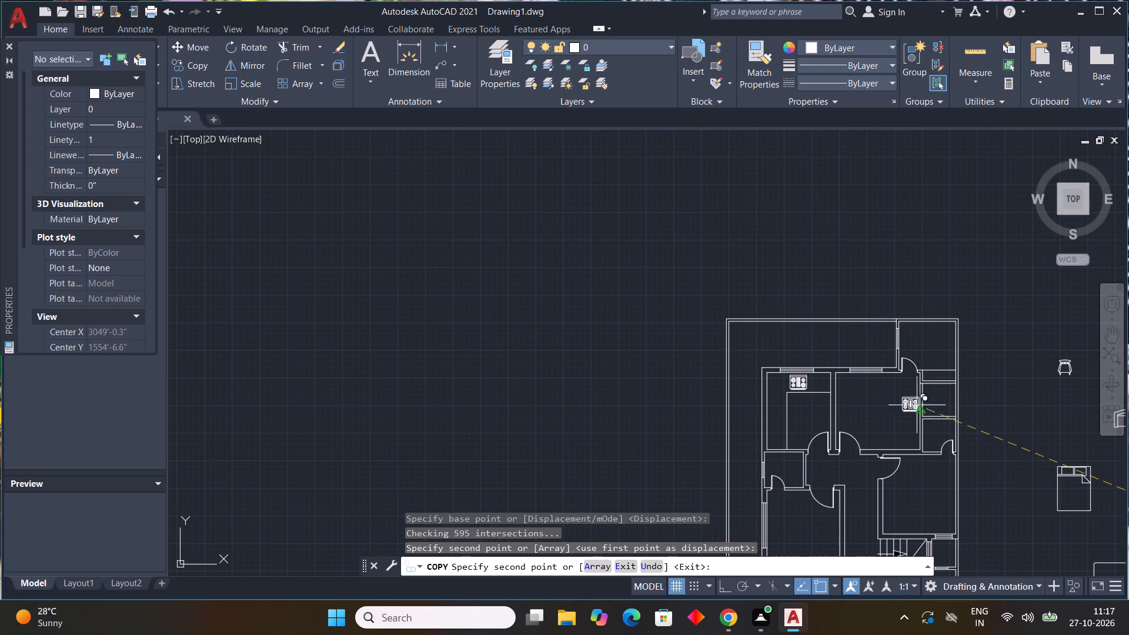
{"action": "key", "text": "Escape"}
Rotate the original double-bowl sink block 90° about its upper right corner, using Ortho.
{"action": "scroll", "coordinate": [796, 358], "scroll_direction": "down", "scroll_amount": 2}
{"action": "middle_click_drag", "start_coordinate": [791, 360], "coordinate": [634, 236]}
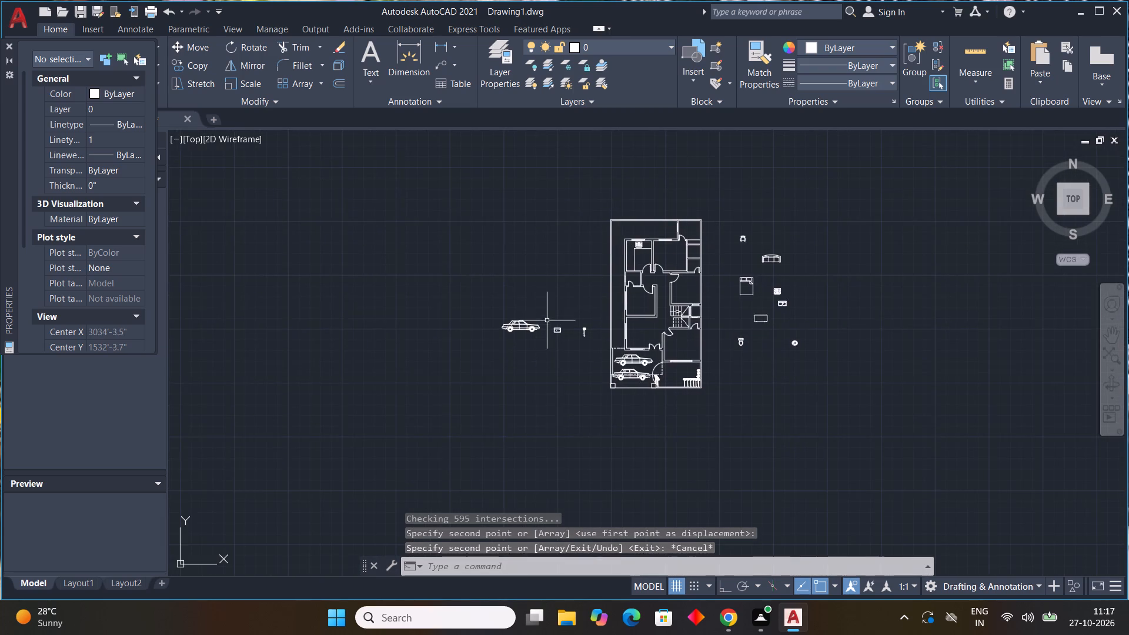
{"action": "scroll", "coordinate": [549, 327], "scroll_direction": "up", "scroll_amount": 3}
{"action": "middle_click_drag", "start_coordinate": [551, 327], "coordinate": [227, 400]}
{"action": "scroll", "coordinate": [409, 366], "scroll_direction": "down", "scroll_amount": 1}
{"action": "scroll", "coordinate": [821, 341], "scroll_direction": "up", "scroll_amount": 3}
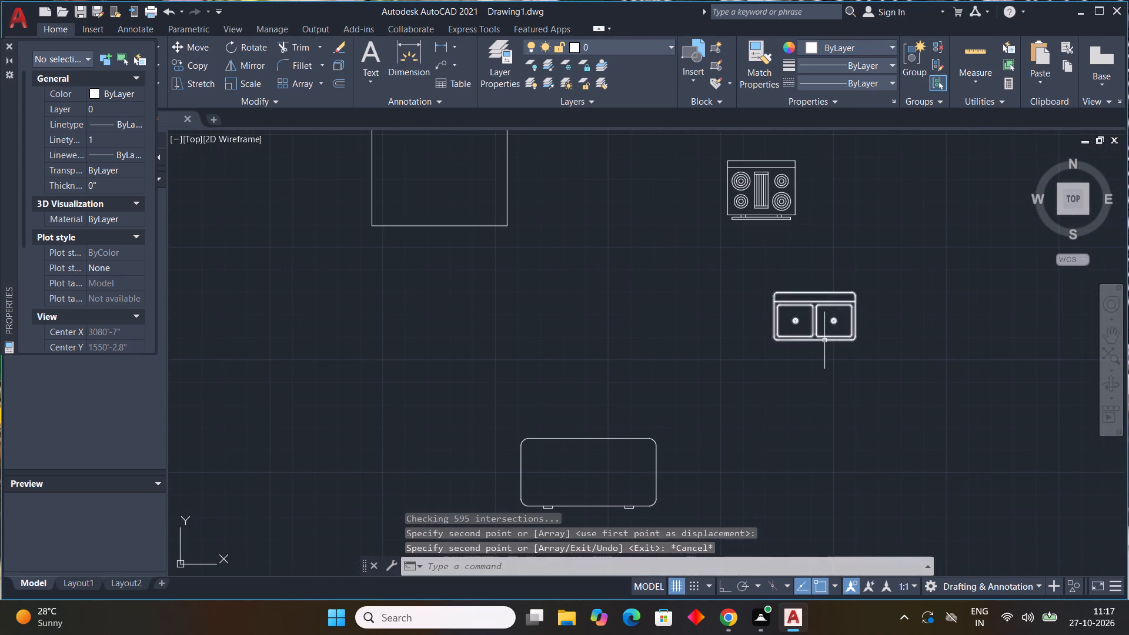
{"action": "left_click_drag", "start_coordinate": [854, 285], "coordinate": [797, 323]}
{"action": "left_click", "coordinate": [756, 355]}
{"action": "type", "text": "ro"}
{"action": "key", "text": "space"}
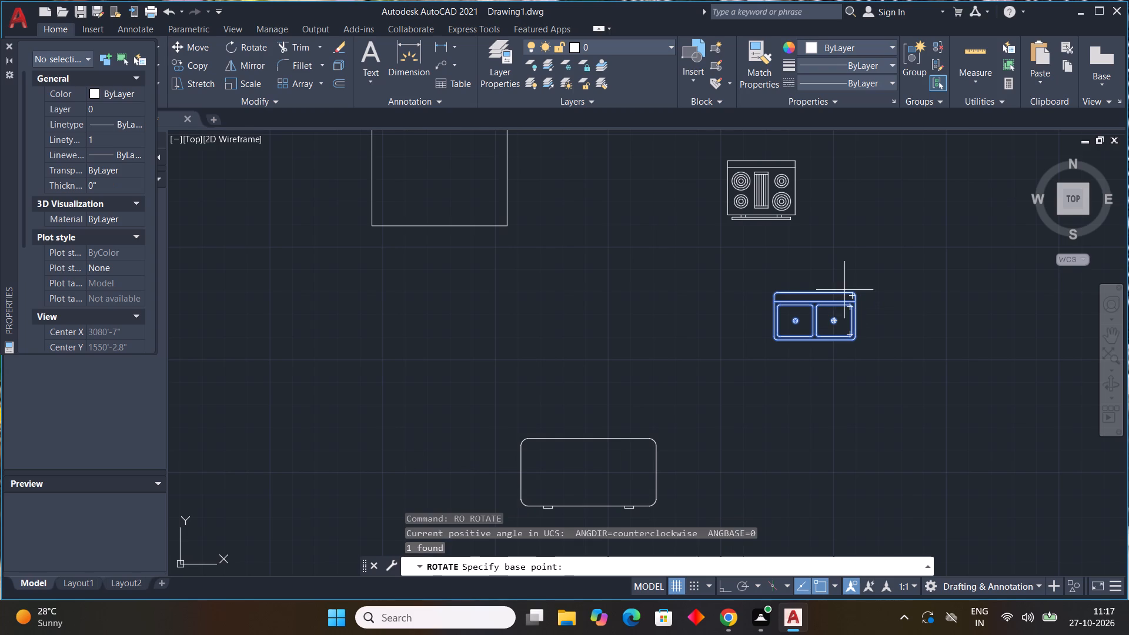
{"action": "left_click", "coordinate": [857, 292]}
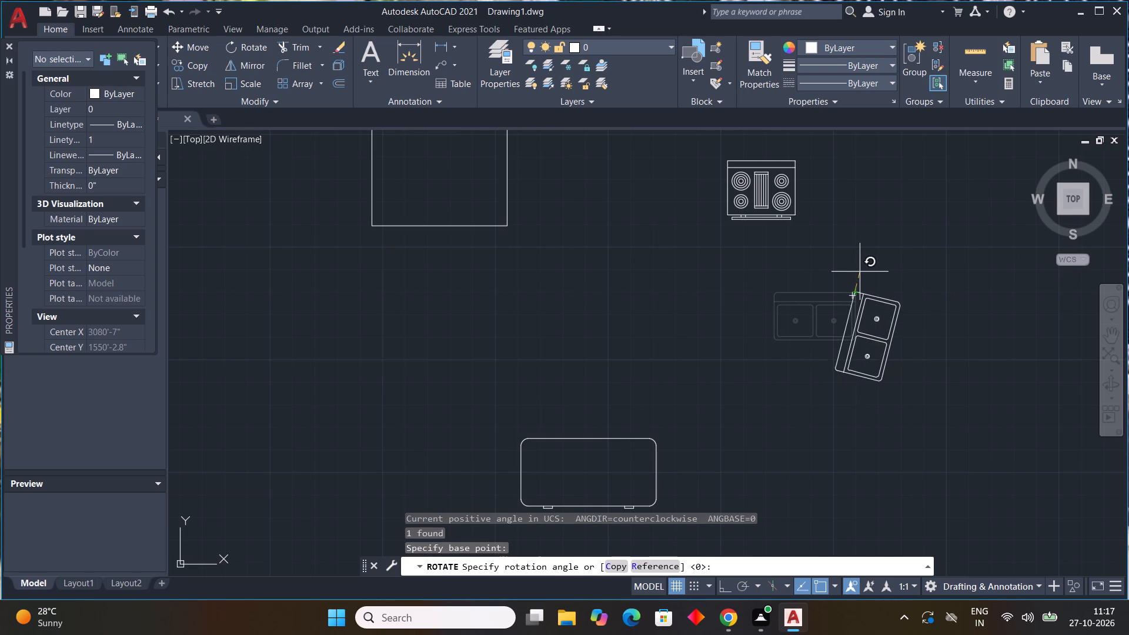
{"action": "key", "text": "F9"}
{"action": "key", "text": "F9"}
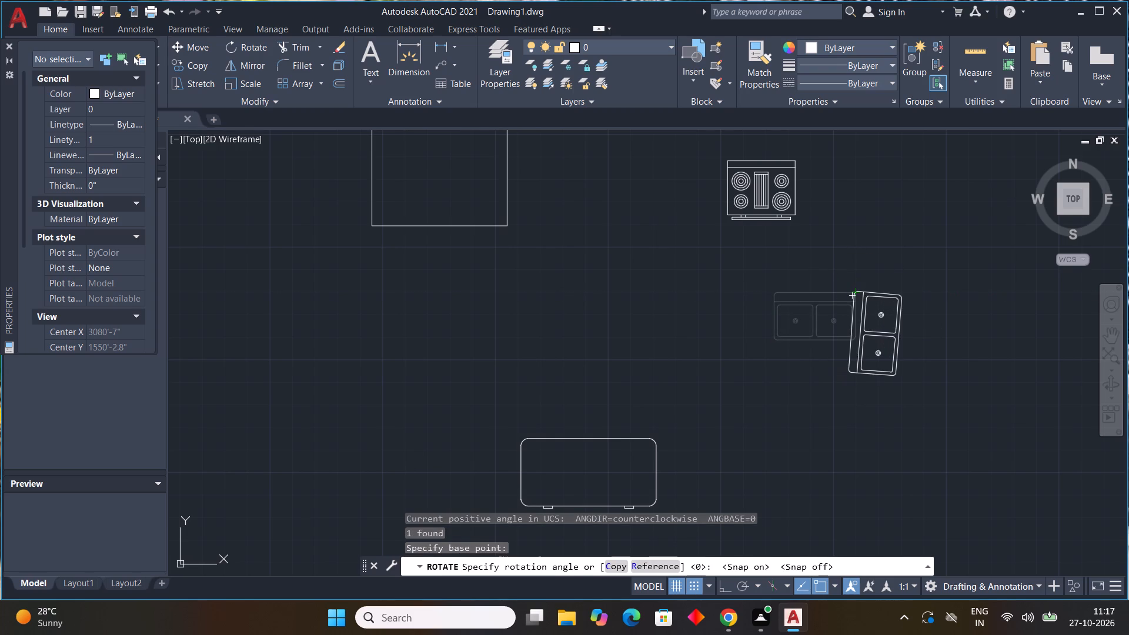
{"action": "key", "text": "F8"}
{"action": "left_click", "coordinate": [859, 274]}
Copy the rotated double-bowl sink onto the kitchen counter along the left wall, with Ortho off for placement.
{"action": "left_click_drag", "start_coordinate": [898, 269], "coordinate": [874, 304]}
{"action": "left_click", "coordinate": [831, 377]}
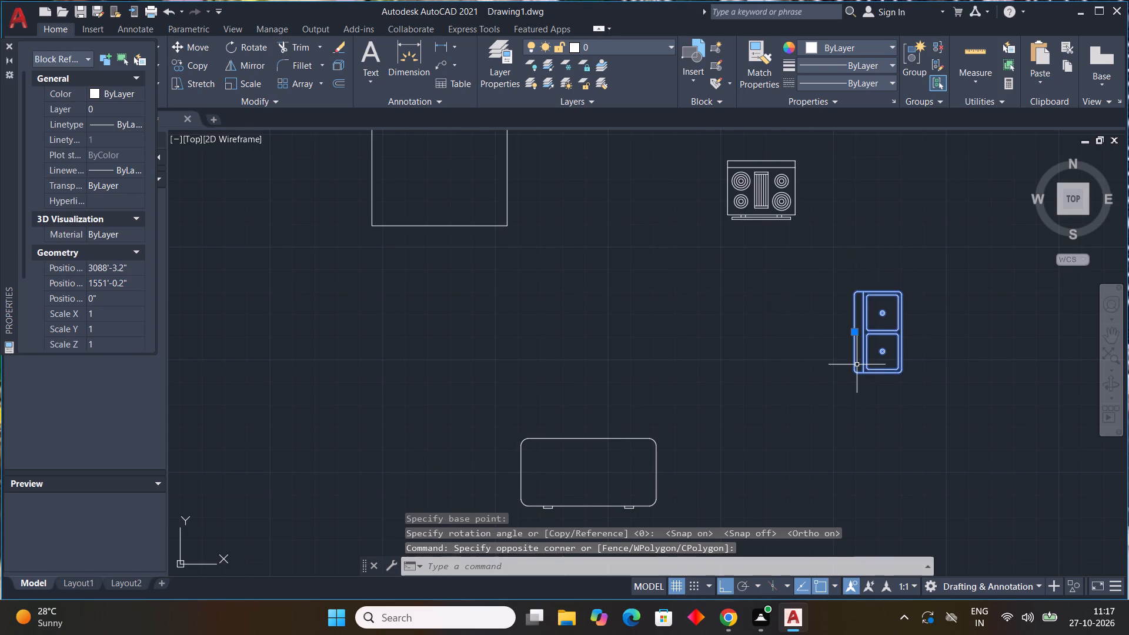
{"action": "type", "text": "co"}
{"action": "key", "text": "space"}
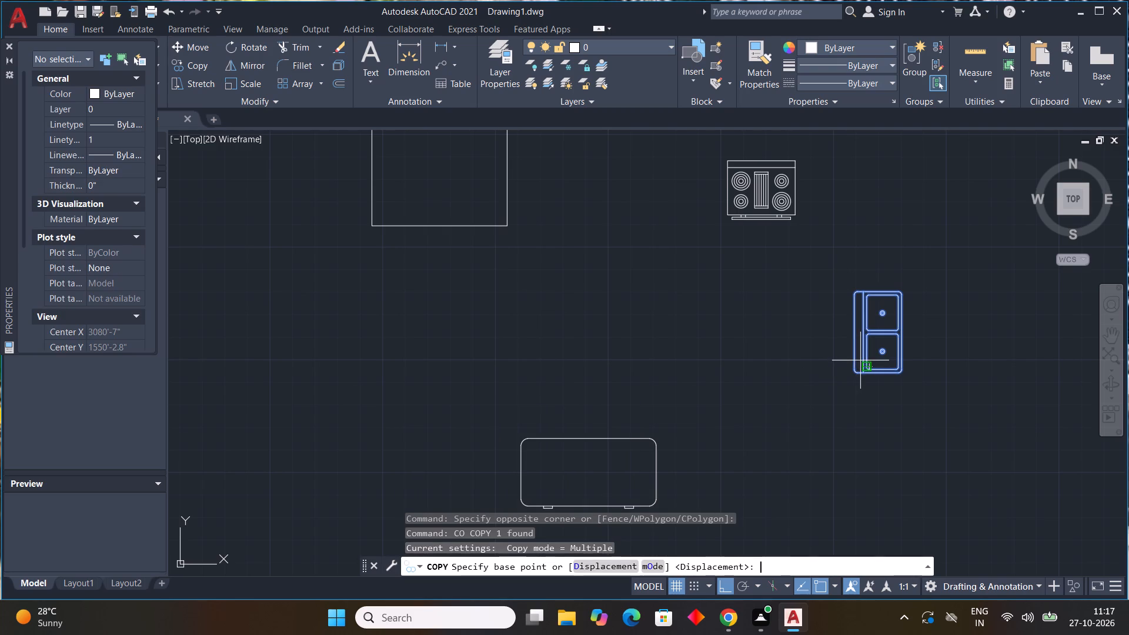
{"action": "left_click", "coordinate": [851, 326]}
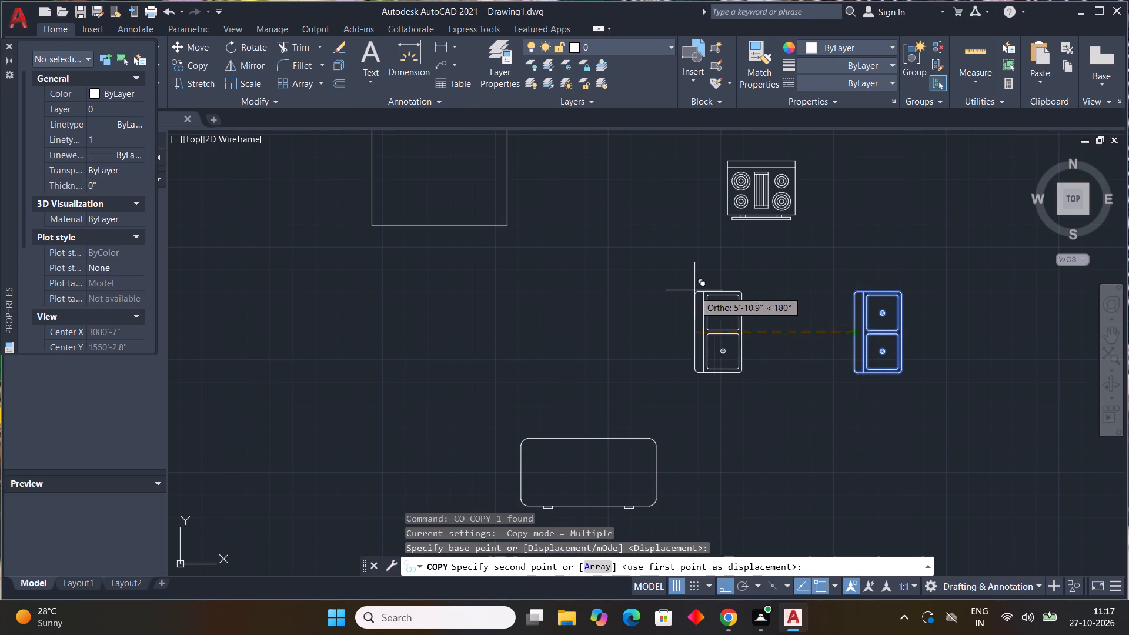
{"action": "middle_click_drag", "start_coordinate": [692, 292], "coordinate": [844, 448]}
{"action": "middle_click", "coordinate": [844, 448]}
{"action": "middle_click_drag", "start_coordinate": [673, 362], "coordinate": [692, 390]}
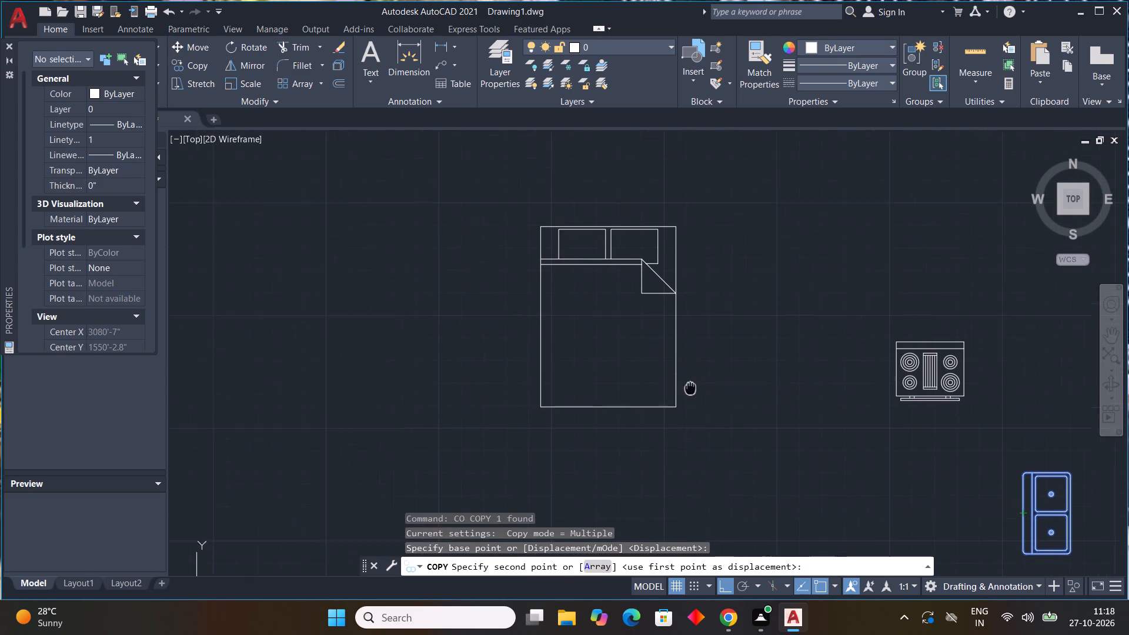
{"action": "middle_click_drag", "start_coordinate": [692, 390], "coordinate": [753, 465]}
{"action": "middle_click", "coordinate": [757, 460]}
{"action": "scroll", "coordinate": [691, 380], "scroll_direction": "down", "scroll_amount": 2}
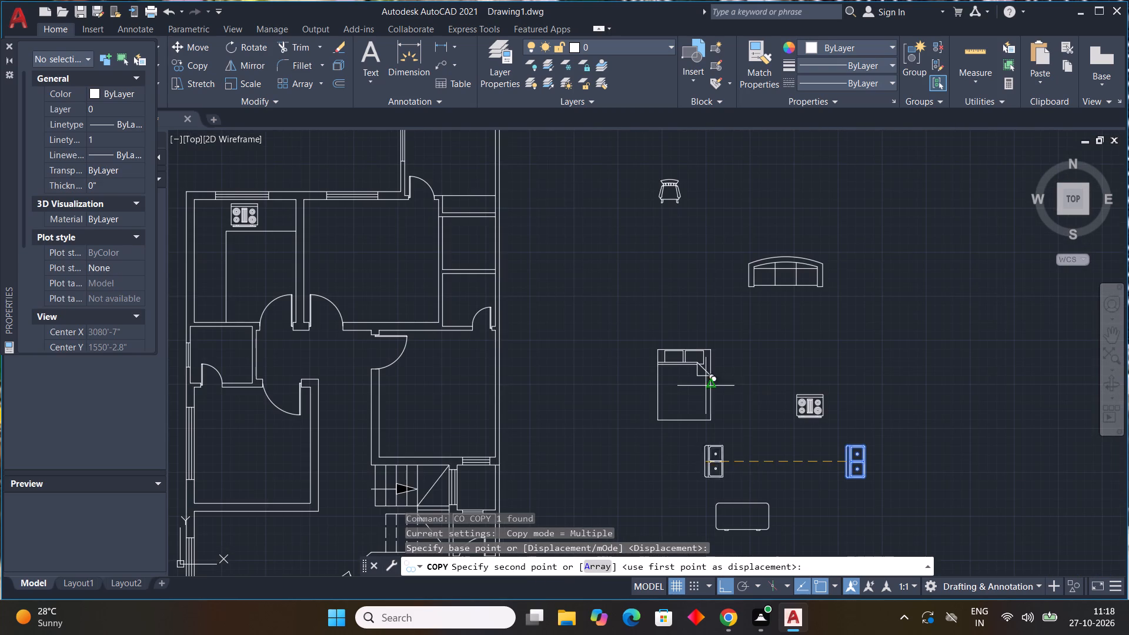
{"action": "key", "text": "F8"}
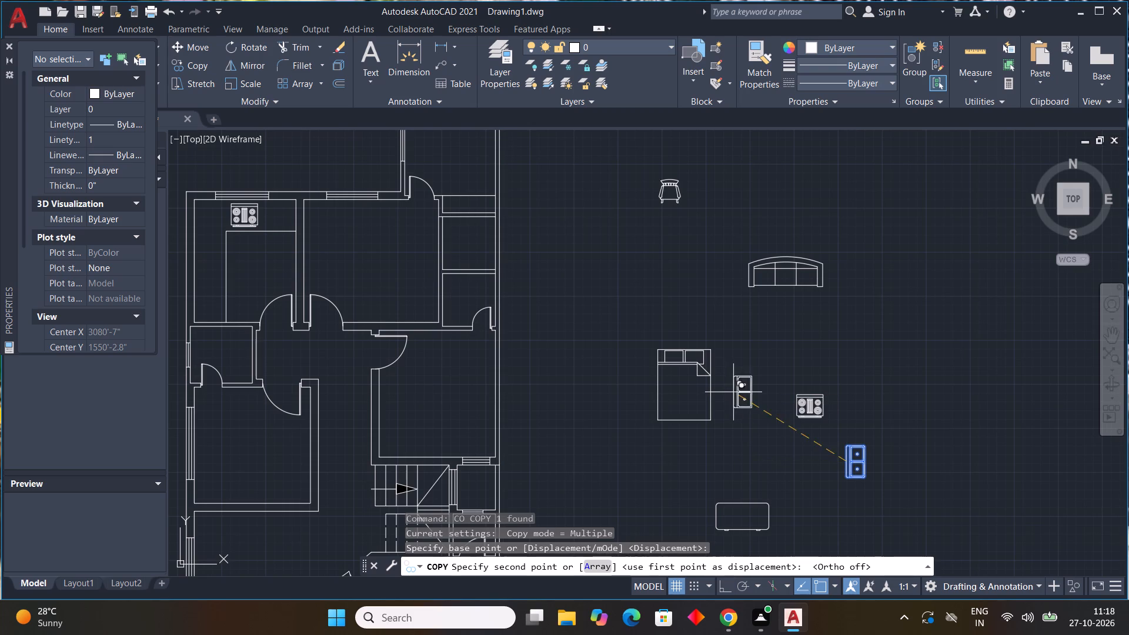
{"action": "middle_click_drag", "start_coordinate": [536, 359], "coordinate": [851, 482]}
{"action": "middle_click", "coordinate": [857, 482]}
{"action": "scroll", "coordinate": [535, 386], "scroll_direction": "up", "scroll_amount": 3}
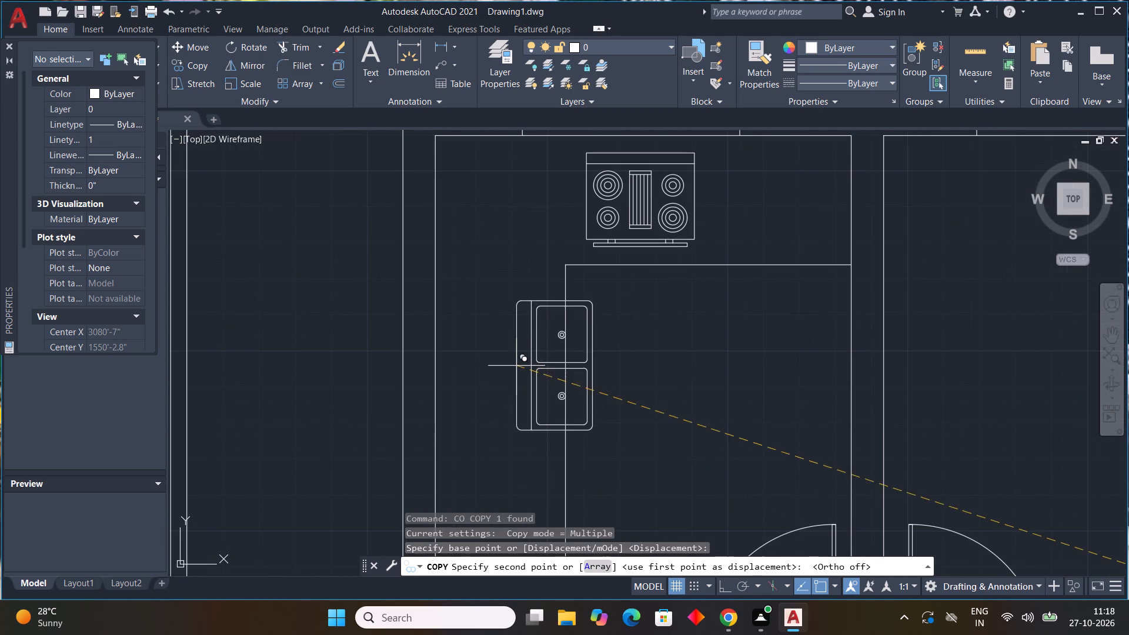
{"action": "left_click", "coordinate": [465, 389]}
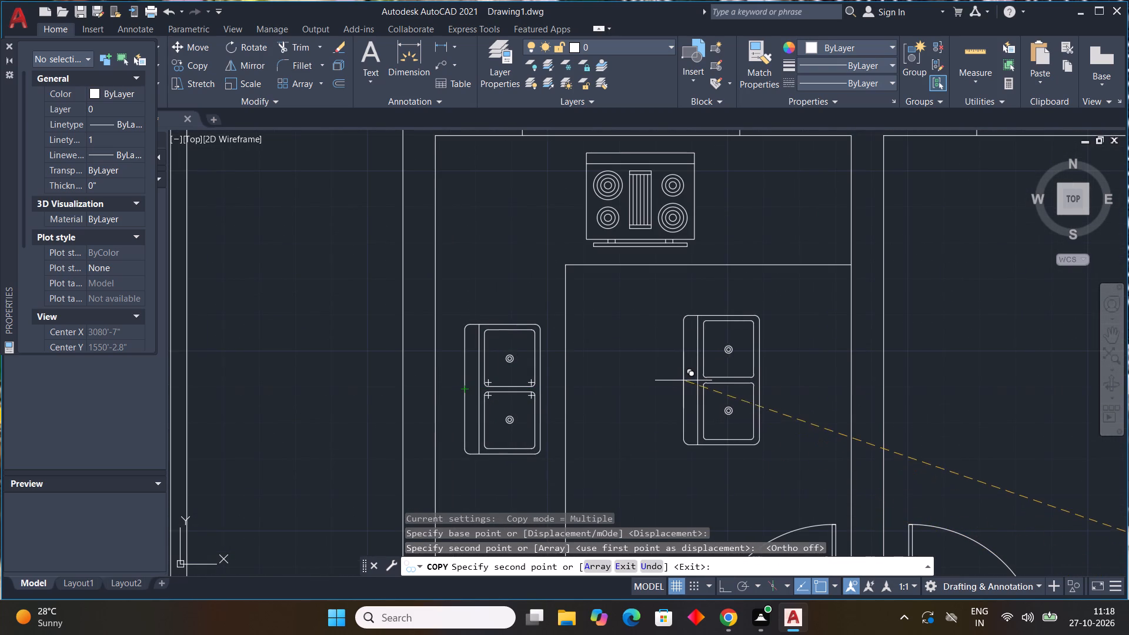
{"action": "key", "text": "Escape"}
{"action": "key", "text": "Escape"}
{"action": "key", "text": "Escape"}
Copy the sofa block by its backrest midpoint into the rear bedroom beside the kitchen, against the rear wall below the window.
{"action": "scroll", "coordinate": [696, 375], "scroll_direction": "down", "scroll_amount": 4}
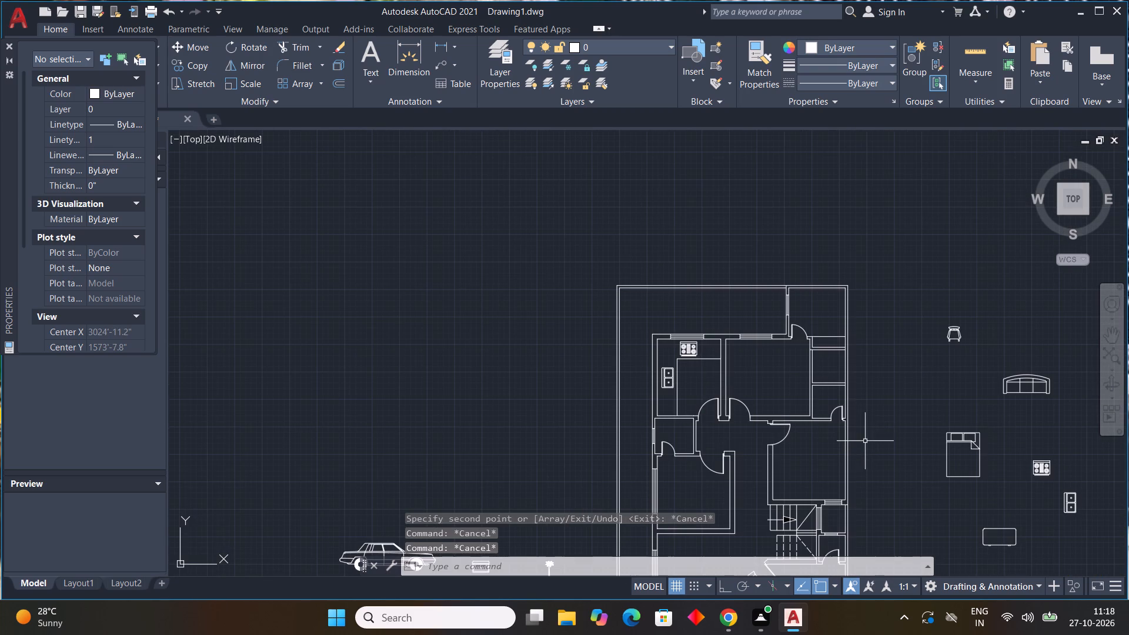
{"action": "middle_click_drag", "start_coordinate": [865, 442], "coordinate": [700, 471]}
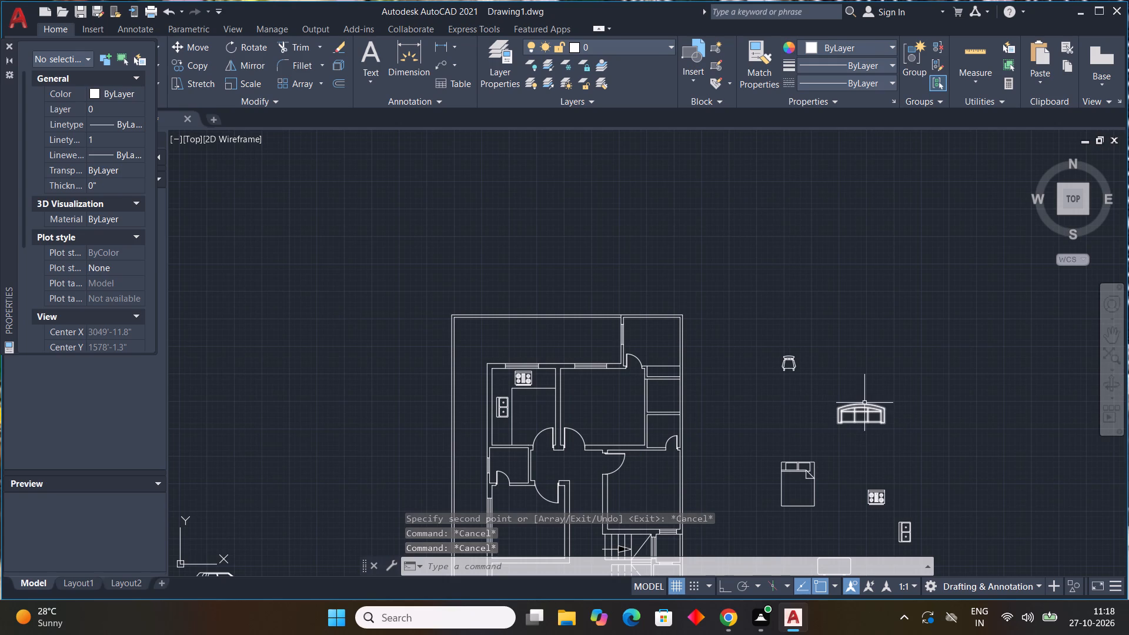
{"action": "left_click", "coordinate": [864, 403]}
{"action": "key", "text": "c"}
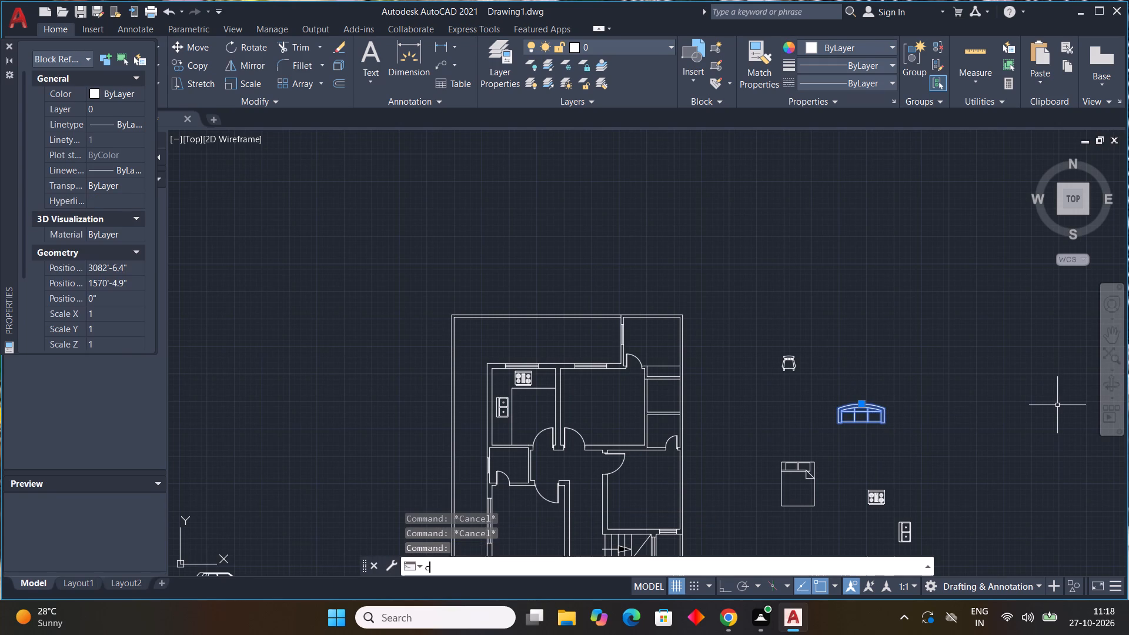
{"action": "key", "text": "o"}
{"action": "key", "text": "space"}
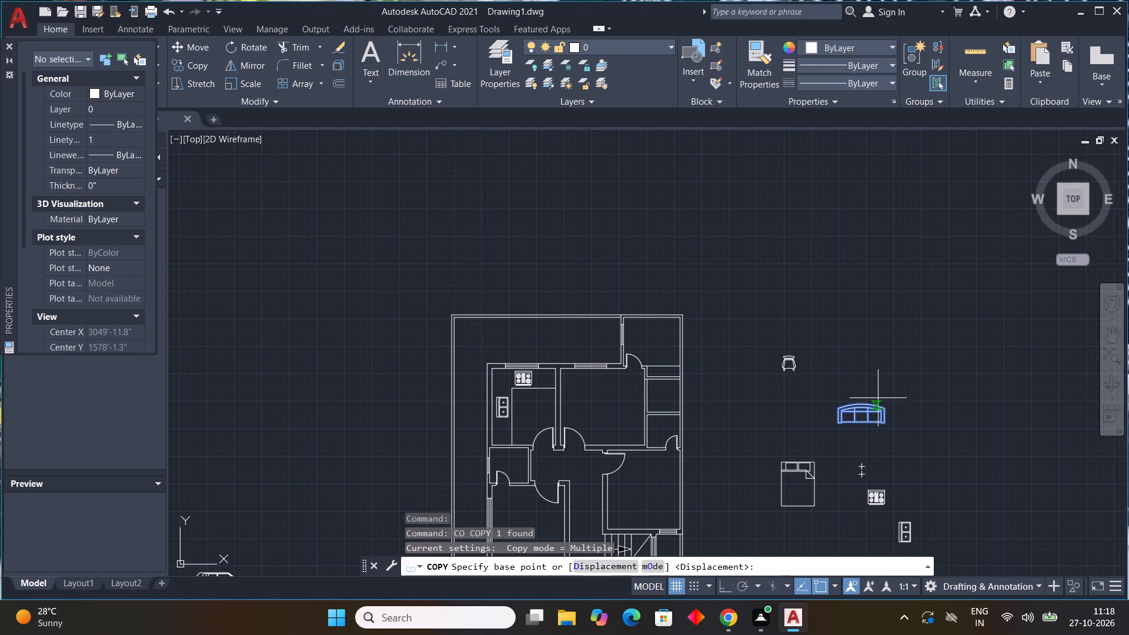
{"action": "left_click", "coordinate": [864, 399]}
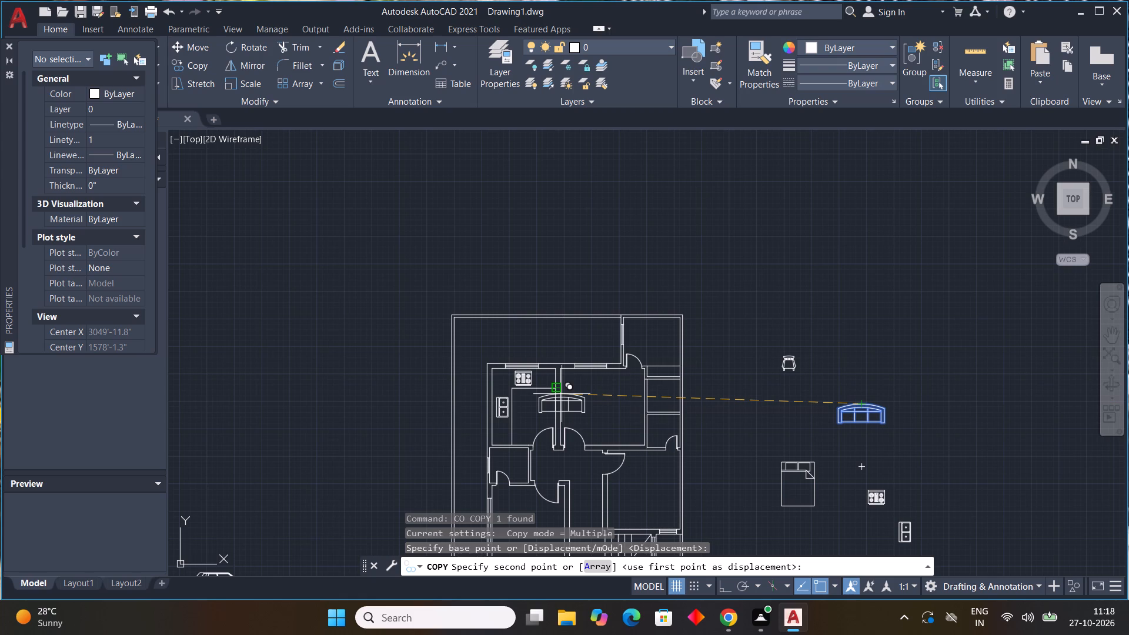
{"action": "key", "text": "F8"}
{"action": "scroll", "coordinate": [605, 370], "scroll_direction": "up", "scroll_amount": 4}
{"action": "scroll", "coordinate": [599, 365], "scroll_direction": "down", "scroll_amount": 1}
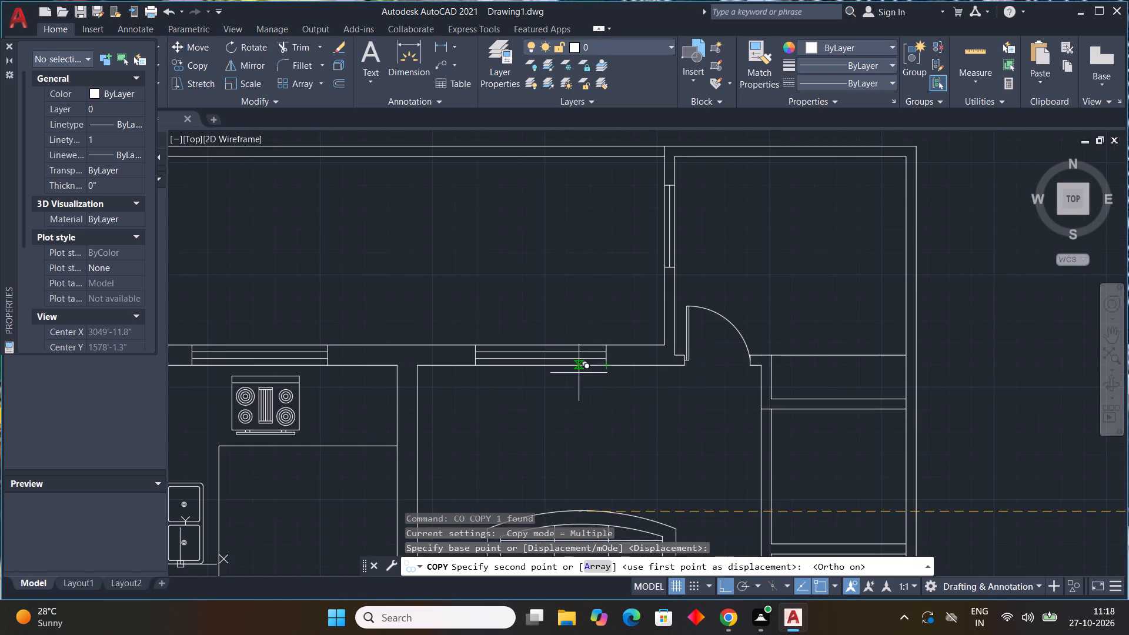
{"action": "key", "text": "F8"}
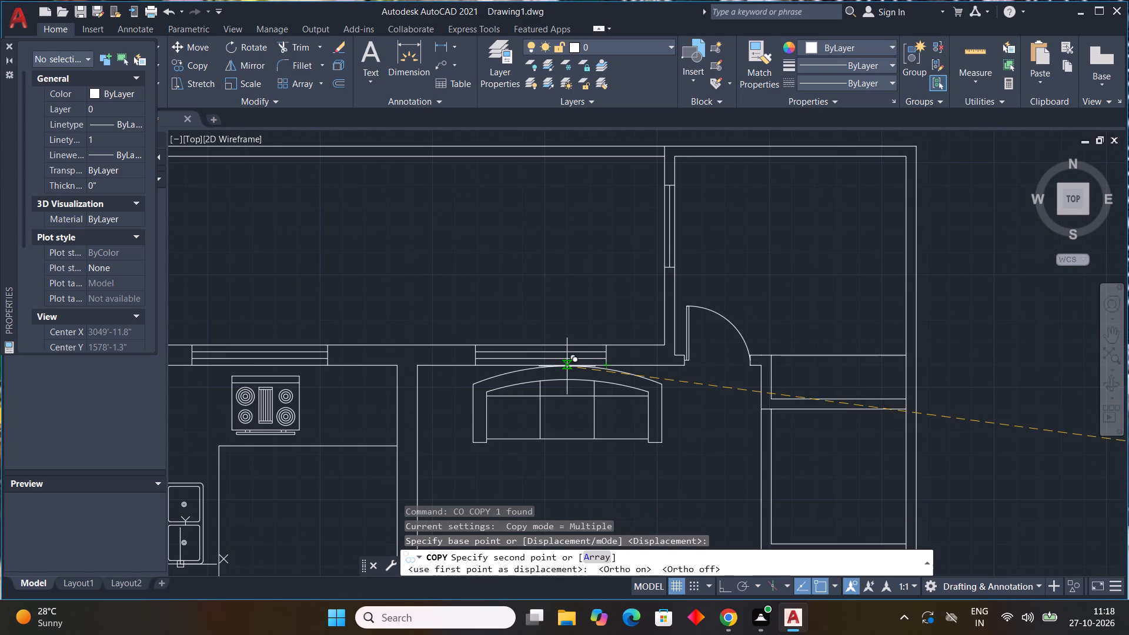
{"action": "scroll", "coordinate": [564, 371], "scroll_direction": "up", "scroll_amount": 3}
{"action": "left_click", "coordinate": [563, 356]}
{"action": "scroll", "coordinate": [597, 366], "scroll_direction": "down", "scroll_amount": 3}
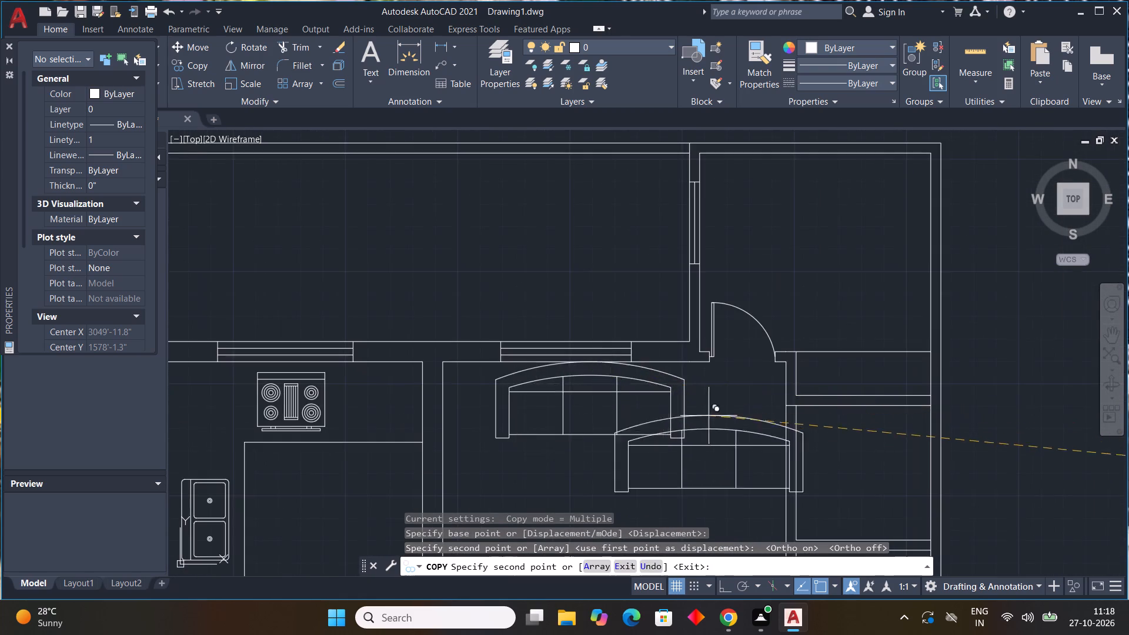
{"action": "scroll", "coordinate": [769, 433], "scroll_direction": "down", "scroll_amount": 3}
{"action": "key", "text": "Escape"}
Rotate the original bed block 270° about its upper right corner, using Ortho.
{"action": "middle_click_drag", "start_coordinate": [957, 435], "coordinate": [714, 300]}
{"action": "scroll", "coordinate": [693, 296], "scroll_direction": "up", "scroll_amount": 1}
{"action": "scroll", "coordinate": [728, 392], "scroll_direction": "down", "scroll_amount": 1}
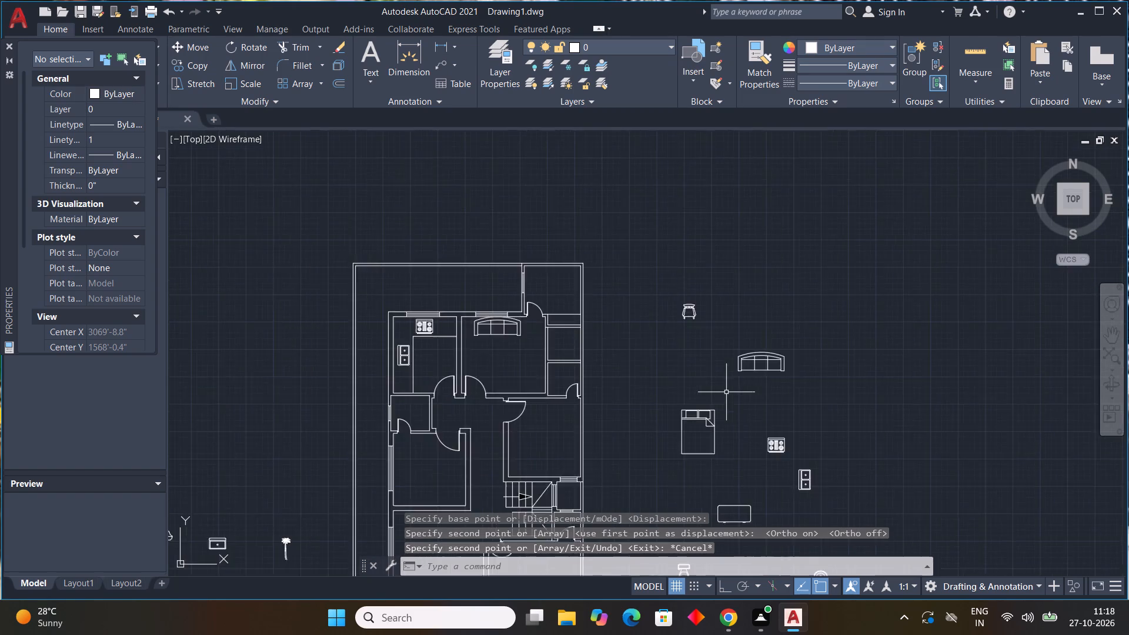
{"action": "scroll", "coordinate": [726, 392], "scroll_direction": "down", "scroll_amount": 1}
{"action": "middle_click_drag", "start_coordinate": [723, 392], "coordinate": [707, 314]}
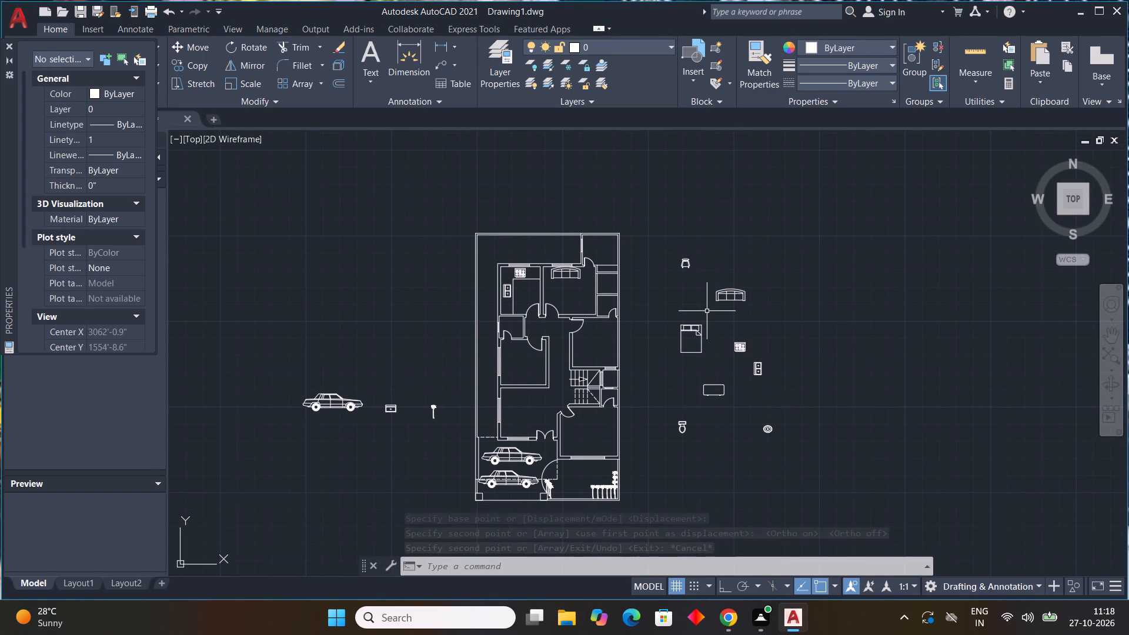
{"action": "left_click", "coordinate": [690, 319]}
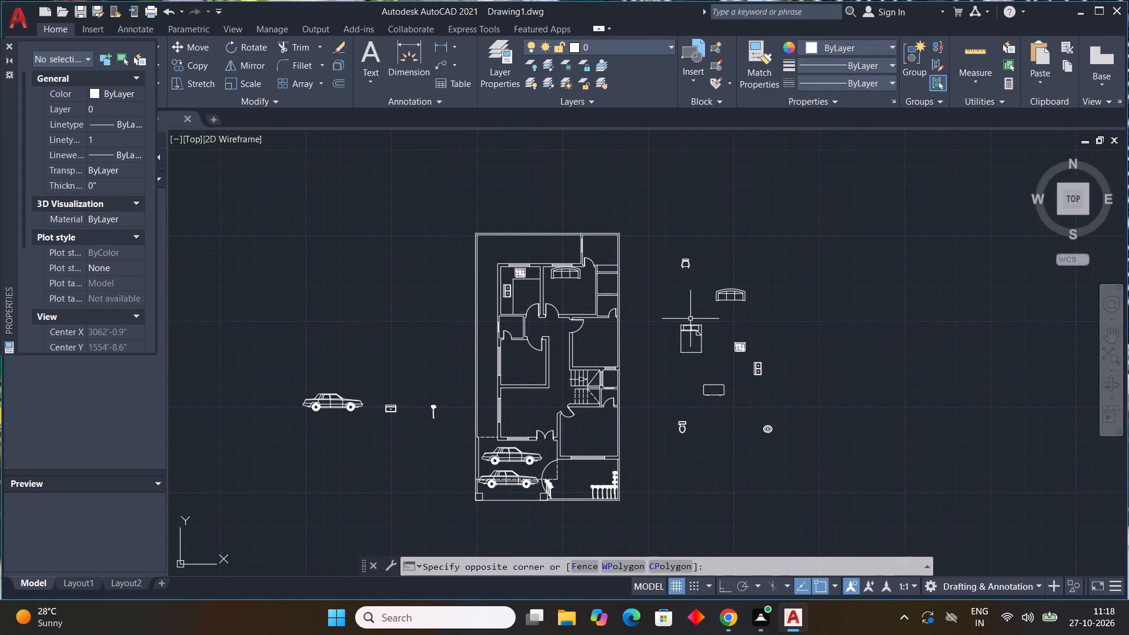
{"action": "left_click", "coordinate": [673, 346]}
{"action": "key", "text": "r"}
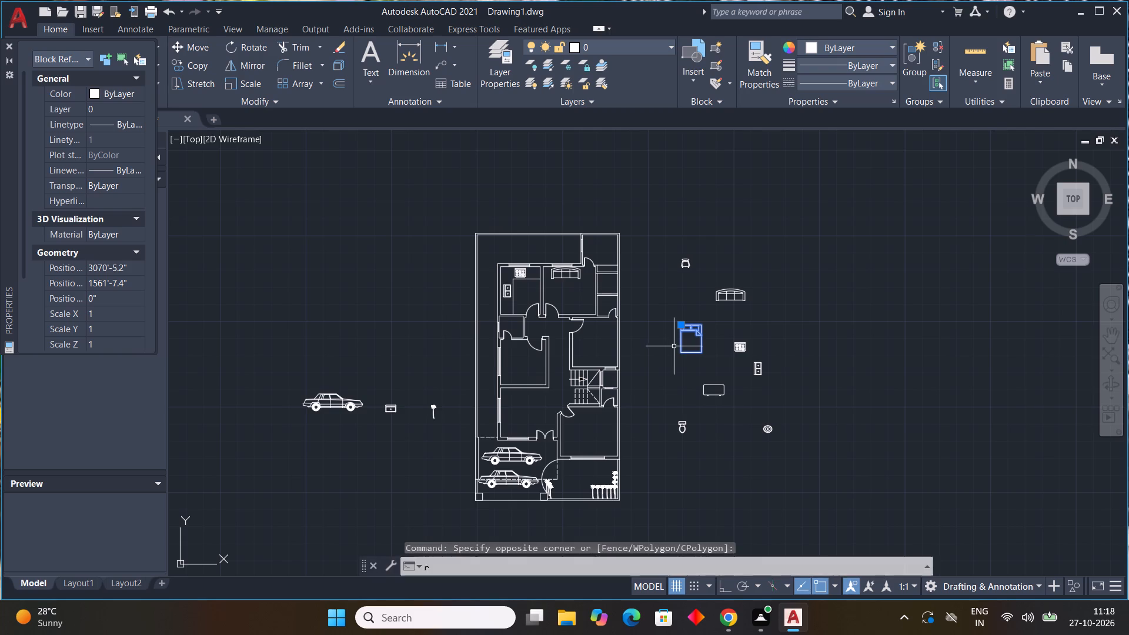
{"action": "type", "text": "o"}
{"action": "key", "text": "space"}
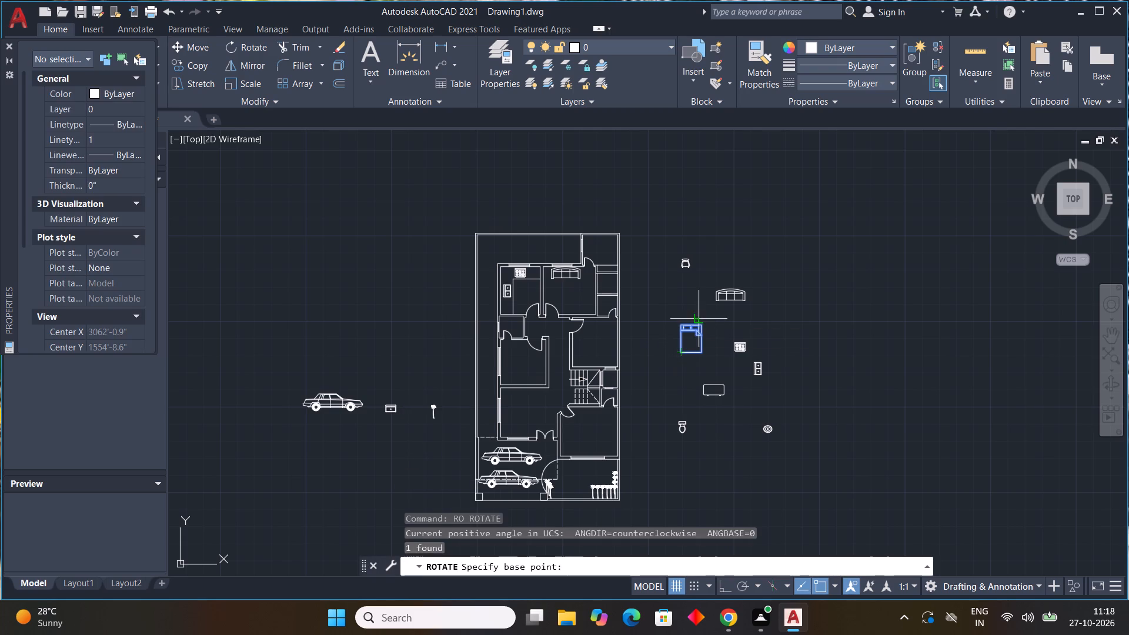
{"action": "left_click", "coordinate": [700, 323]}
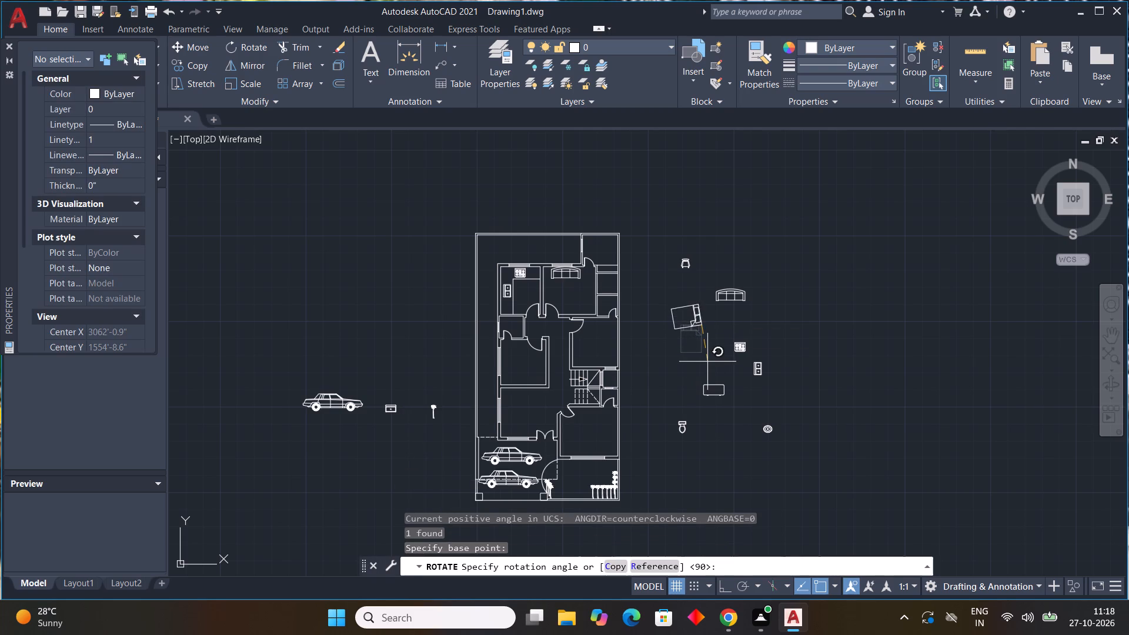
{"action": "key", "text": "F8"}
{"action": "left_click", "coordinate": [703, 358]}
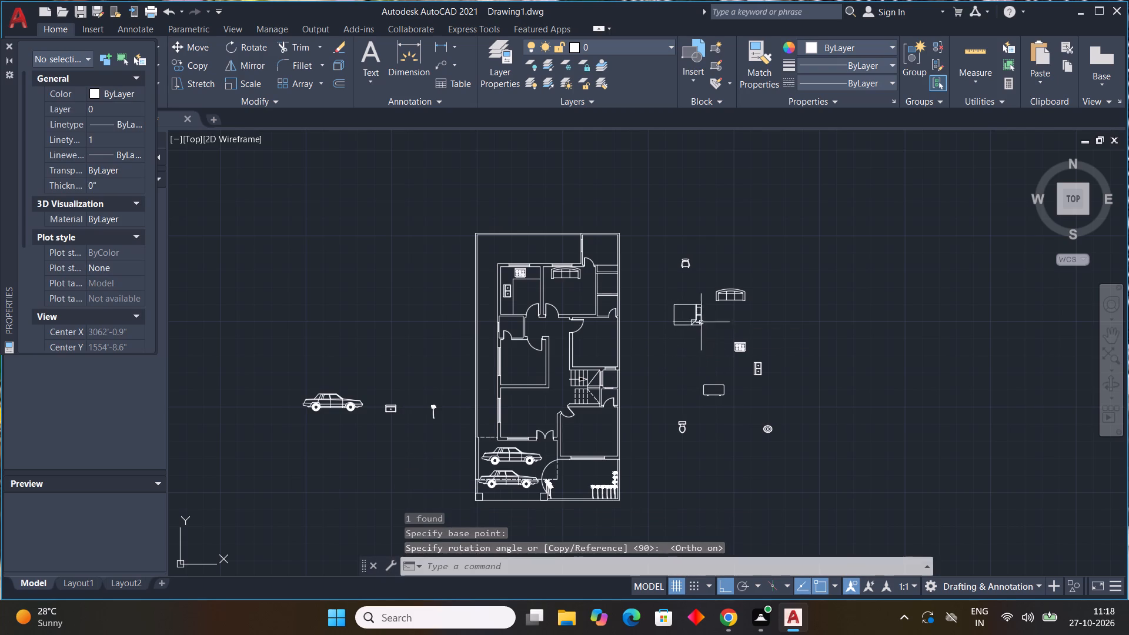
Copy the rotated bed into the rear bedroom with its headboard against the right-hand wall, with Ortho off for placement.
{"action": "left_click_drag", "start_coordinate": [702, 300], "coordinate": [688, 317]}
{"action": "left_click", "coordinate": [665, 356]}
{"action": "key", "text": "c"}
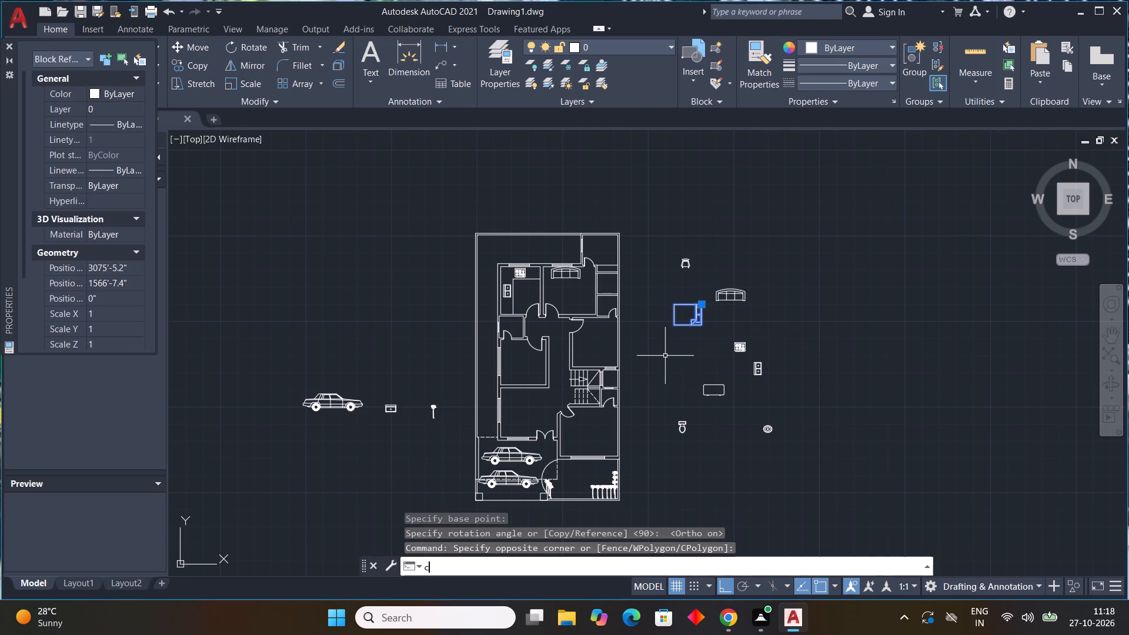
{"action": "type", "text": "o"}
{"action": "key", "text": "space"}
{"action": "left_click", "coordinate": [704, 323]}
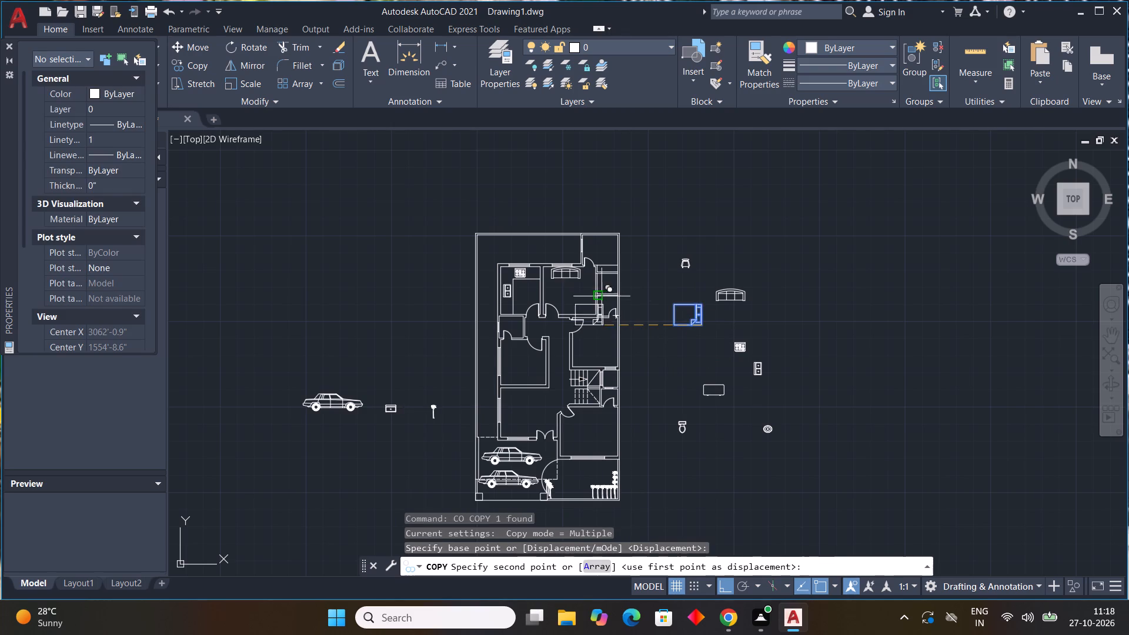
{"action": "middle_click_drag", "start_coordinate": [596, 295], "coordinate": [606, 396]}
{"action": "scroll", "coordinate": [602, 396], "scroll_direction": "up", "scroll_amount": 3}
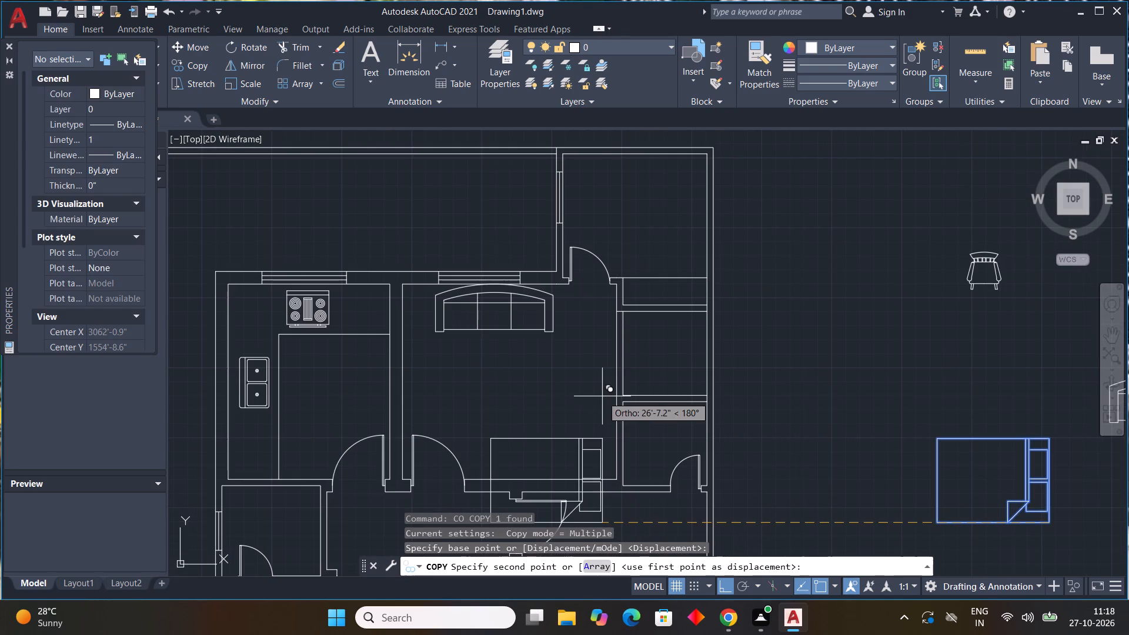
{"action": "key", "text": "F8"}
{"action": "scroll", "coordinate": [605, 385], "scroll_direction": "up", "scroll_amount": 4}
{"action": "scroll", "coordinate": [611, 414], "scroll_direction": "down", "scroll_amount": 4}
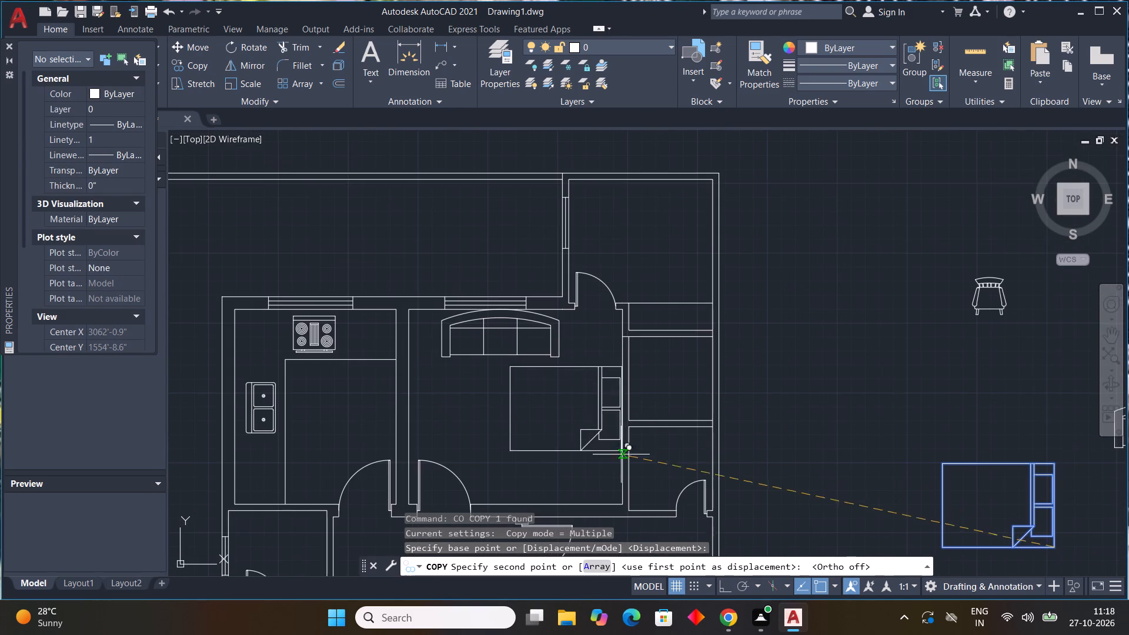
{"action": "scroll", "coordinate": [620, 457], "scroll_direction": "up", "scroll_amount": 1}
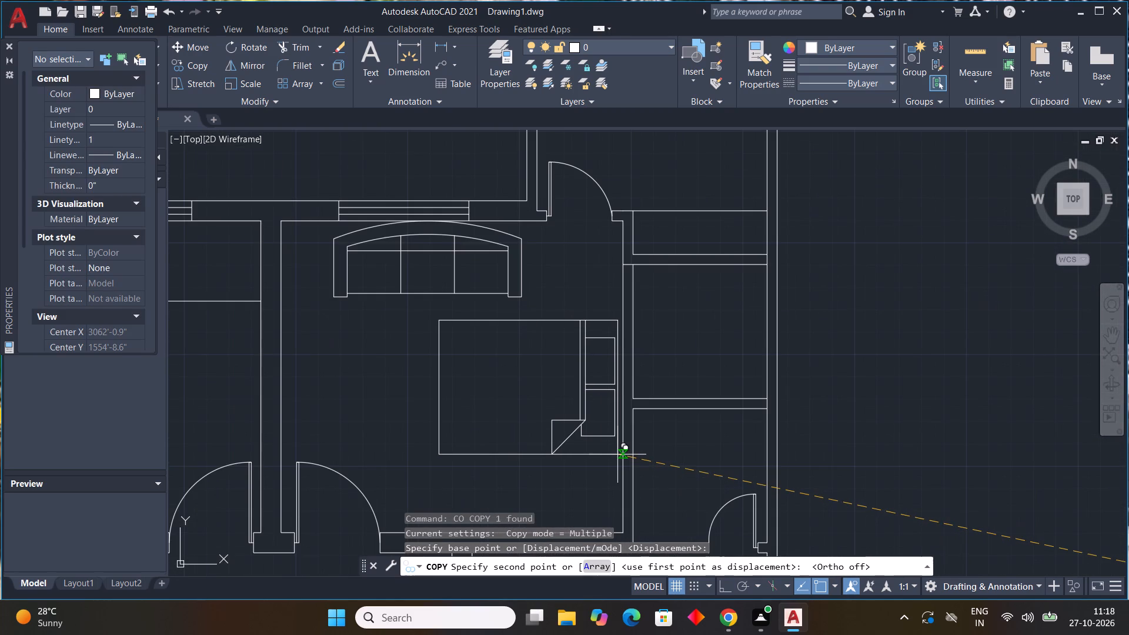
{"action": "left_click", "coordinate": [620, 454]}
{"action": "scroll", "coordinate": [622, 454], "scroll_direction": "down", "scroll_amount": 4}
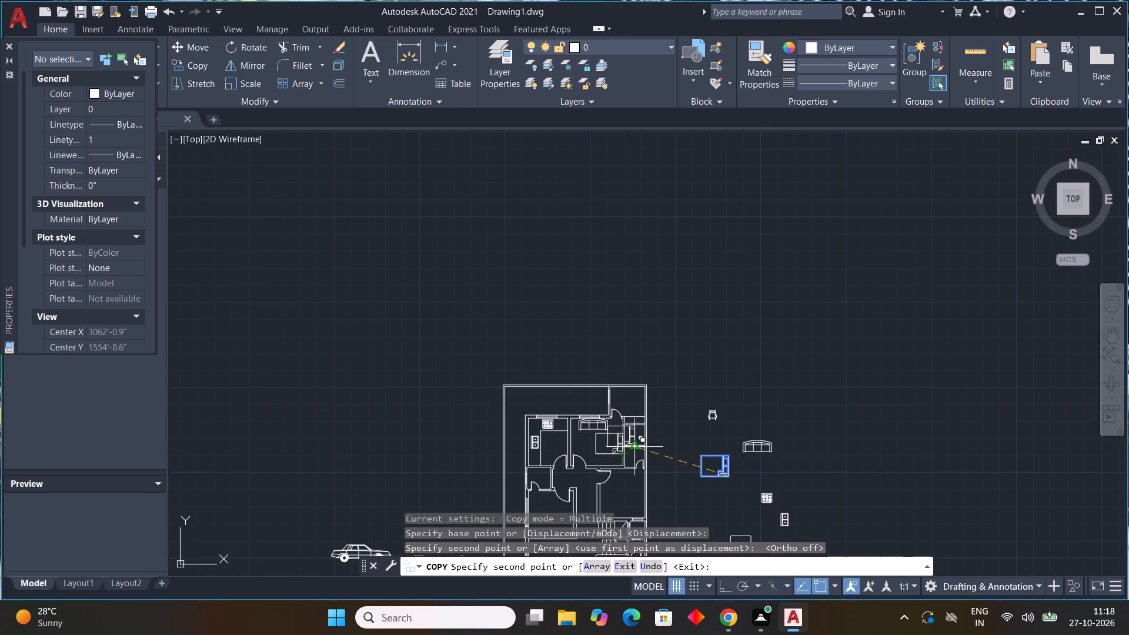
{"action": "key", "text": "Escape"}
Copy the rotated bed into the bedroom above the staircase, with its headboard against the right-hand wall.
{"action": "middle_click_drag", "start_coordinate": [731, 454], "coordinate": [635, 302]}
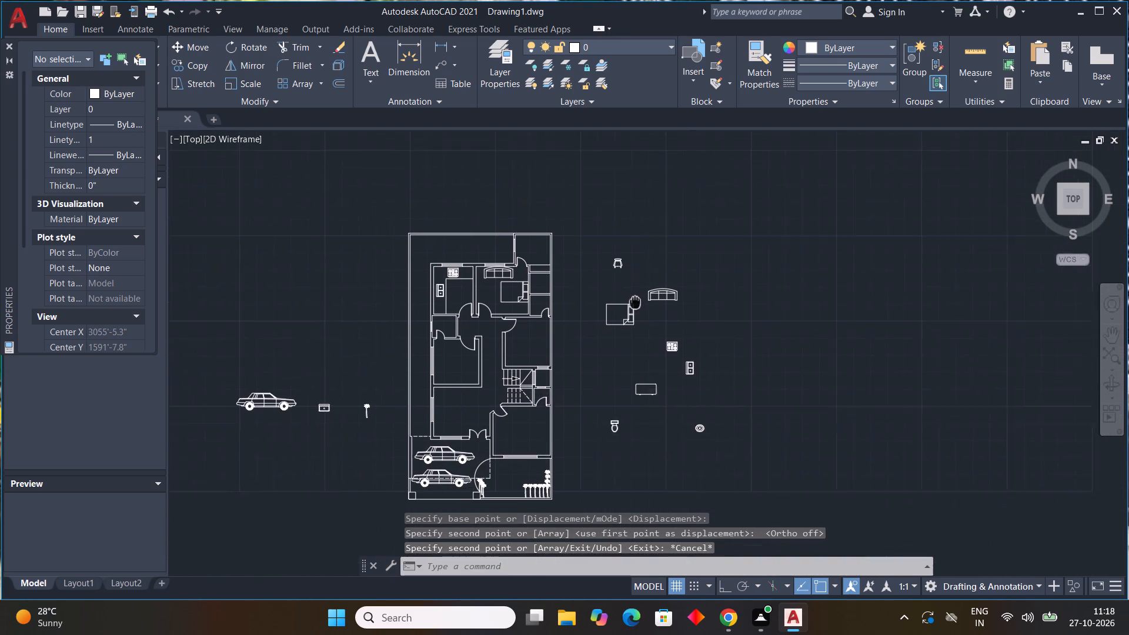
{"action": "middle_click_drag", "start_coordinate": [635, 302], "coordinate": [619, 289]}
{"action": "left_click", "coordinate": [610, 292]}
{"action": "type", "text": "co"}
{"action": "key", "text": "space"}
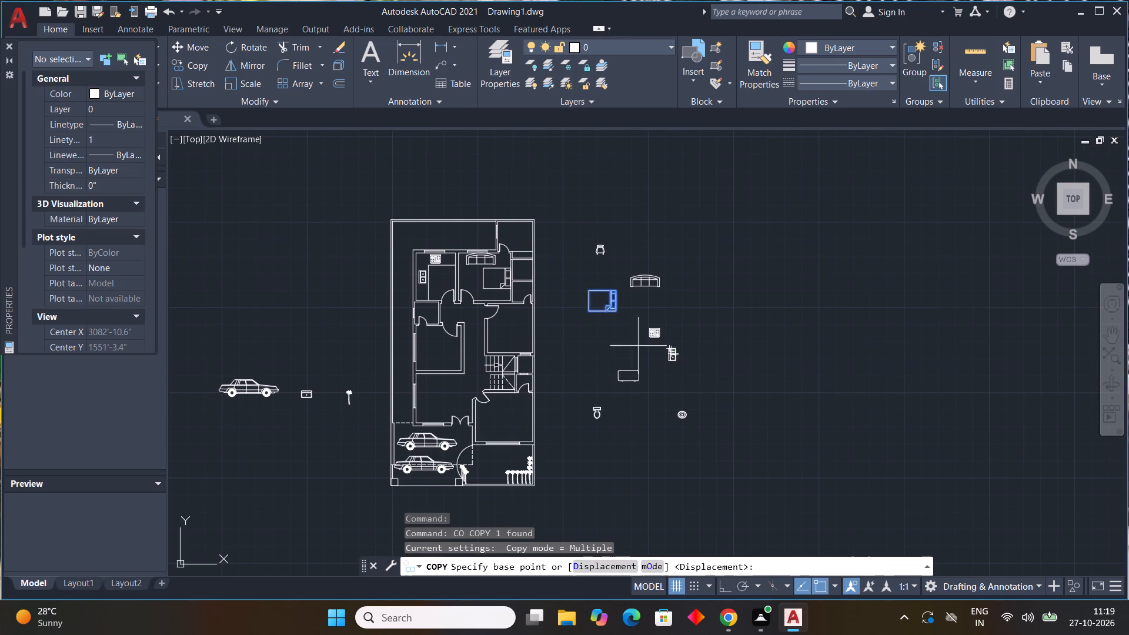
{"action": "left_click_drag", "start_coordinate": [616, 311], "coordinate": [577, 342]}
{"action": "scroll", "coordinate": [529, 335], "scroll_direction": "up", "scroll_amount": 3}
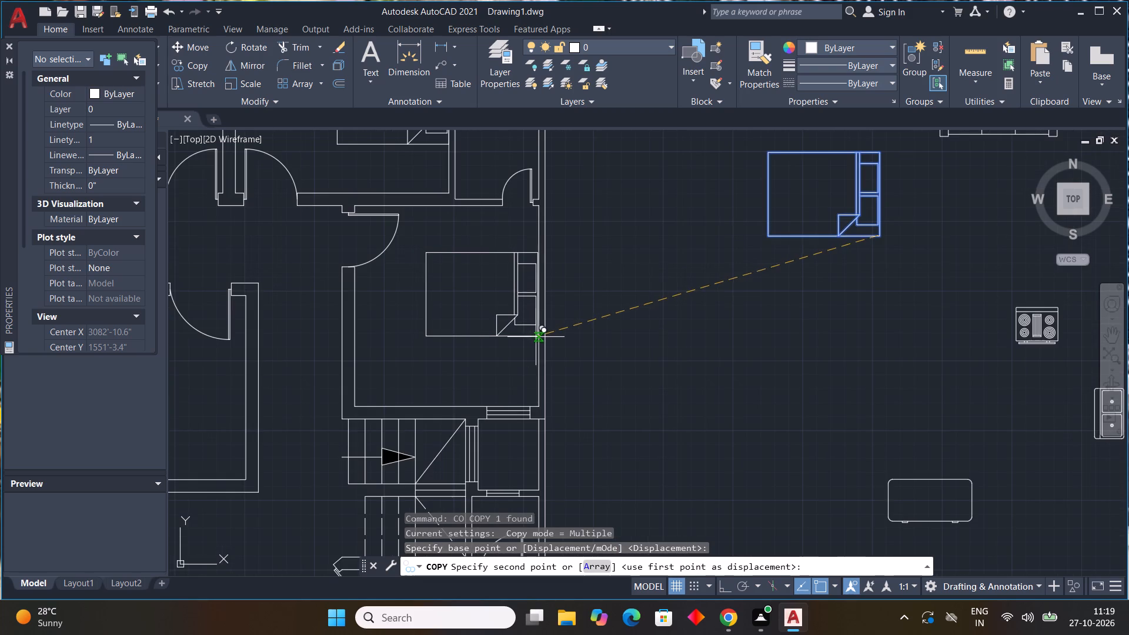
{"action": "left_click", "coordinate": [537, 331]}
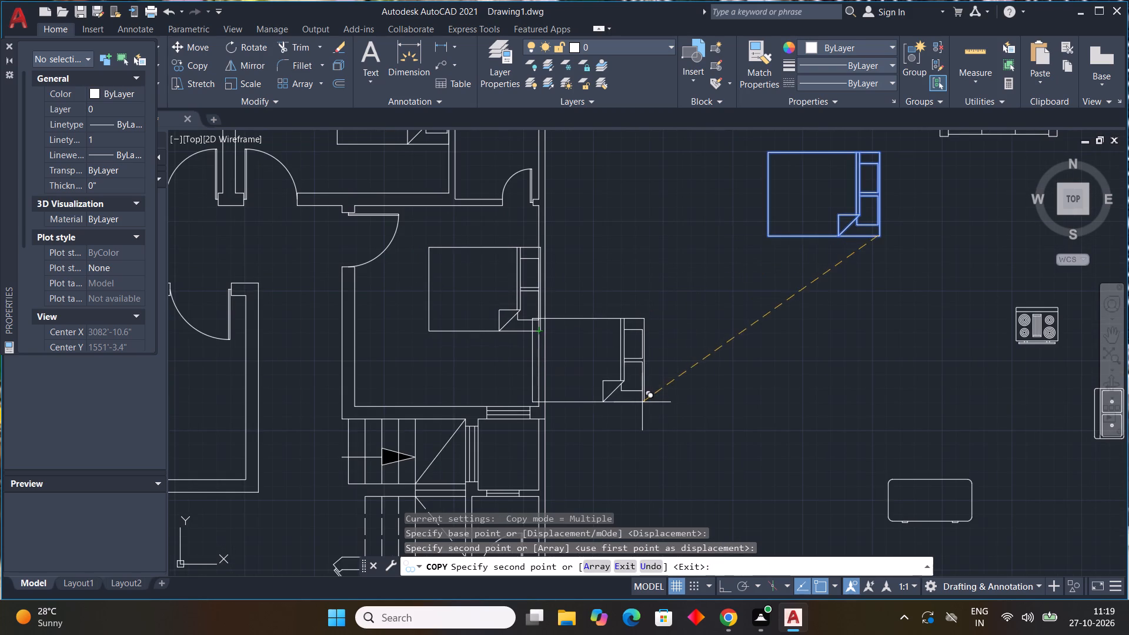
{"action": "key", "text": "Escape"}
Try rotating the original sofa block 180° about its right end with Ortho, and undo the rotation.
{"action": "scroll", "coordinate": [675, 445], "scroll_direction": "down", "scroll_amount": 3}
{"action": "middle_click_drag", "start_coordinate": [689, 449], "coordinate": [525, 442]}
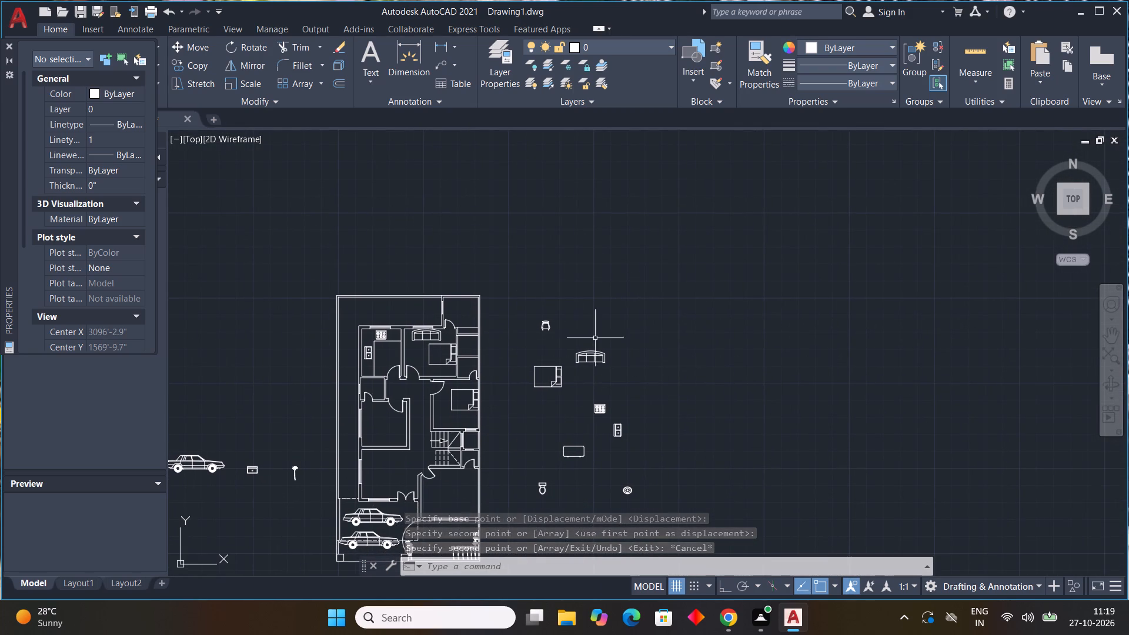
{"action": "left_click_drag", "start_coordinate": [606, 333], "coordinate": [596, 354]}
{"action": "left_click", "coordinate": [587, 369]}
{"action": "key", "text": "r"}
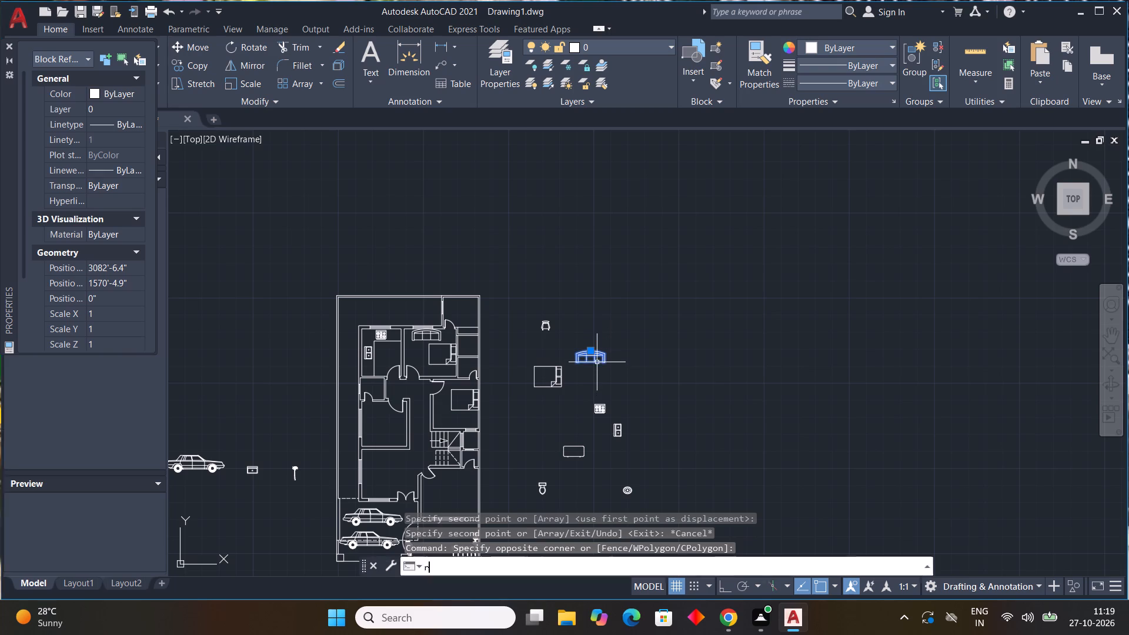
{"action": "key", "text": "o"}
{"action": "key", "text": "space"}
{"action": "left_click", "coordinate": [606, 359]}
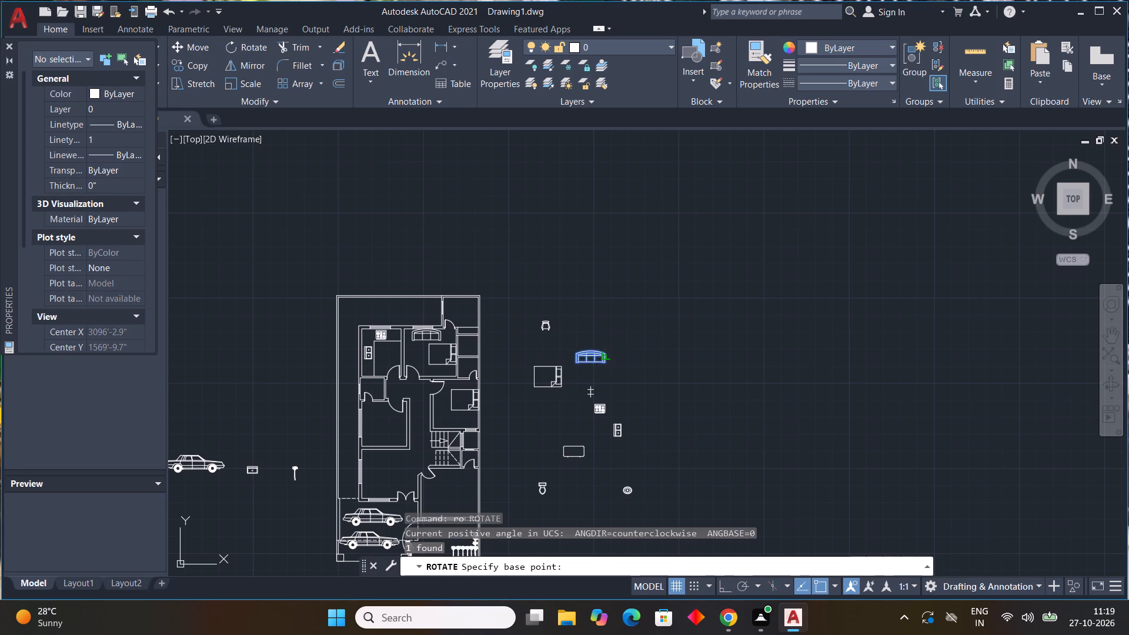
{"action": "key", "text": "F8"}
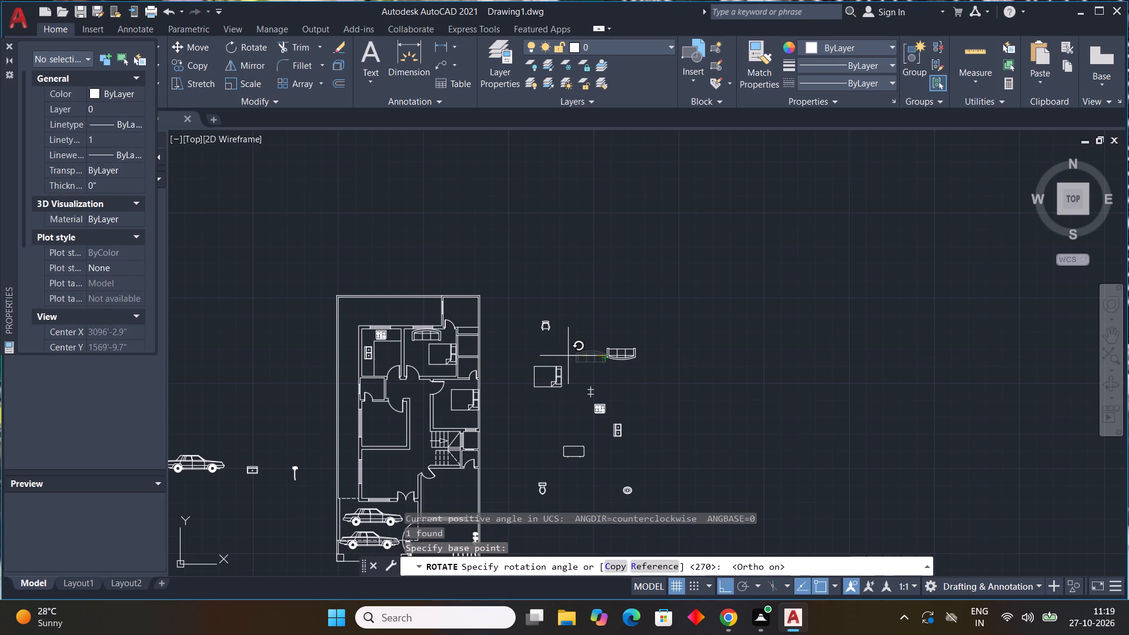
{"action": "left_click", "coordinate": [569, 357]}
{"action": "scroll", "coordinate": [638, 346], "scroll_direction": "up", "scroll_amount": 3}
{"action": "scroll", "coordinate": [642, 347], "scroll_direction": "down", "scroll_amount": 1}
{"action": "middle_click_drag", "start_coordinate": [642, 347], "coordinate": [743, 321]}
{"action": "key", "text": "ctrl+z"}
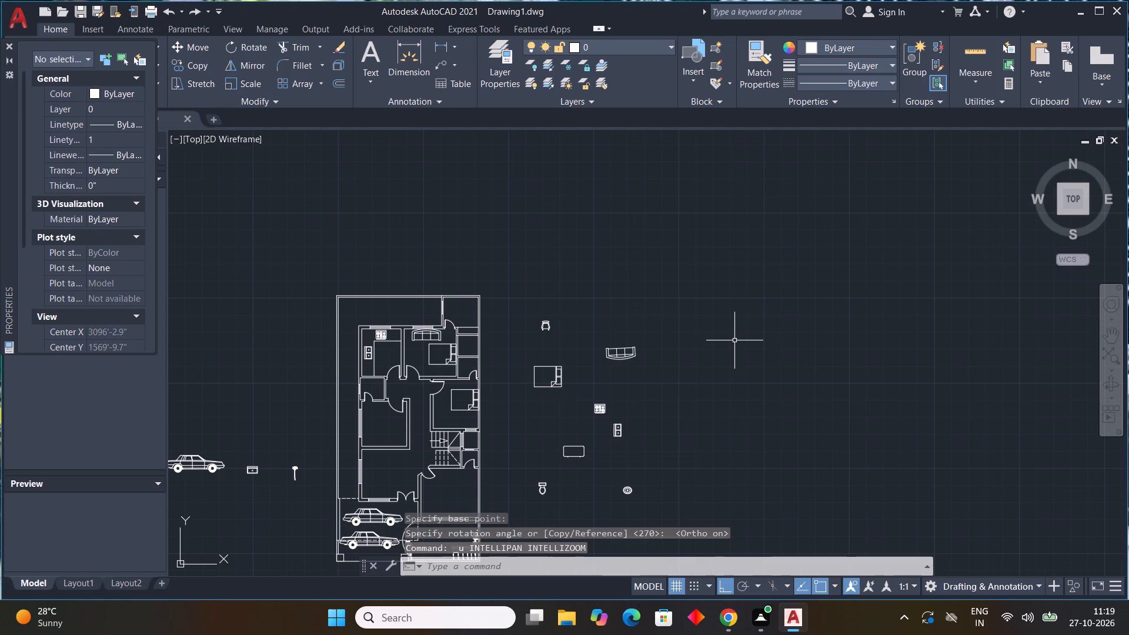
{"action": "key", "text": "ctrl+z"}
Rotate the original sofa block 180° about the midpoint of its backrest, using Ortho.
{"action": "left_click_drag", "start_coordinate": [597, 340], "coordinate": [592, 353]}
{"action": "left_click", "coordinate": [584, 372]}
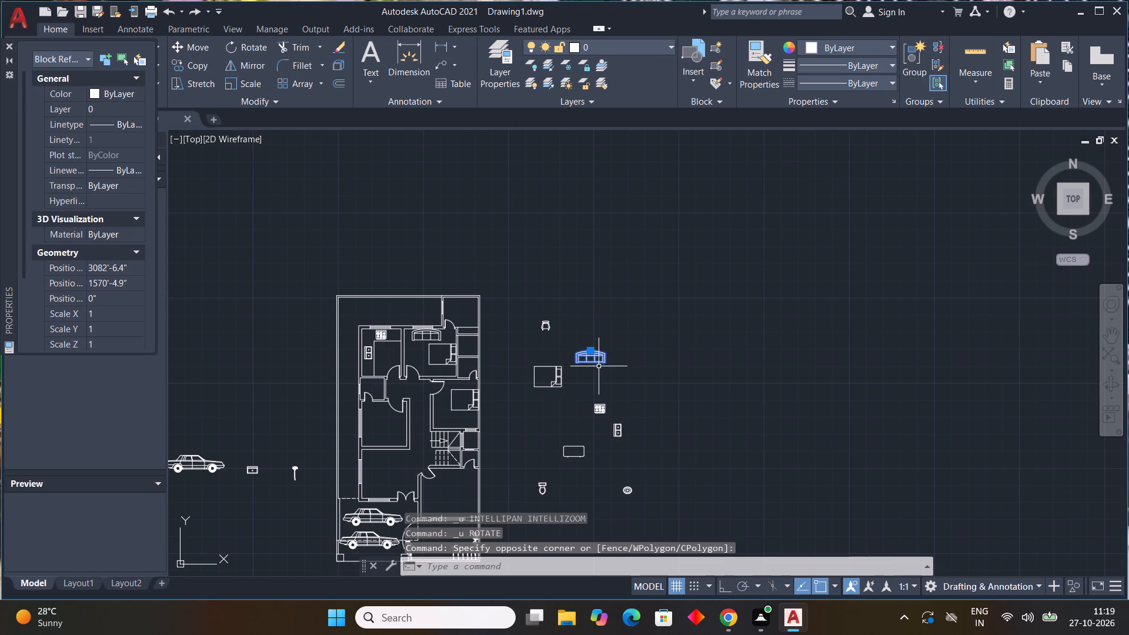
{"action": "key", "text": "r"}
{"action": "key", "text": "o"}
{"action": "key", "text": "space"}
{"action": "left_click", "coordinate": [588, 352]}
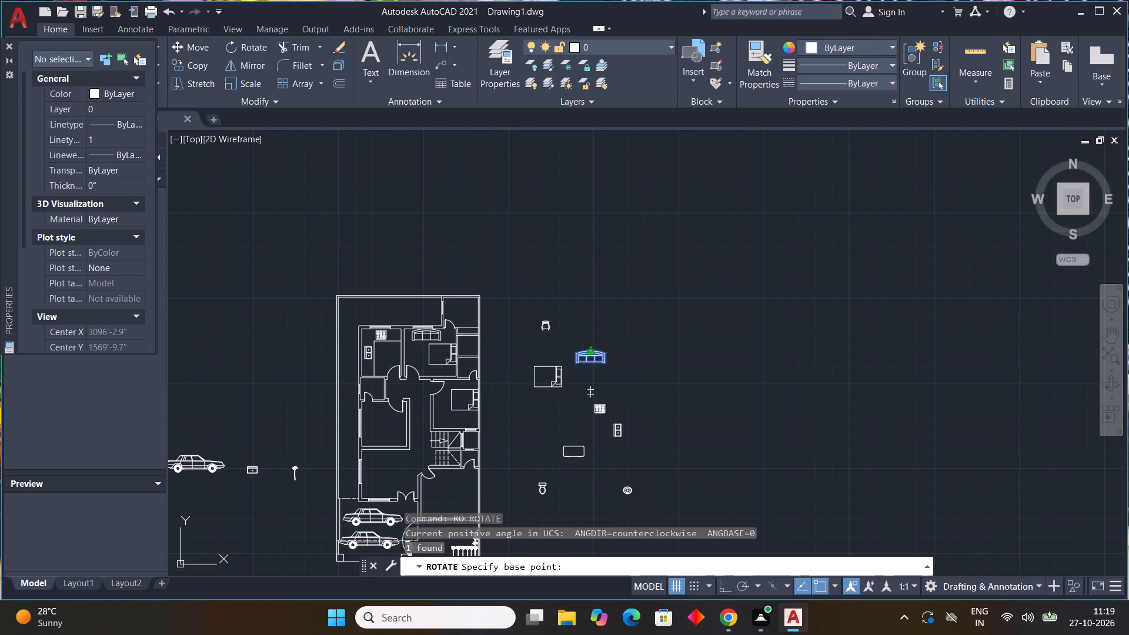
{"action": "key", "text": "F8"}
{"action": "left_click", "coordinate": [502, 349]}
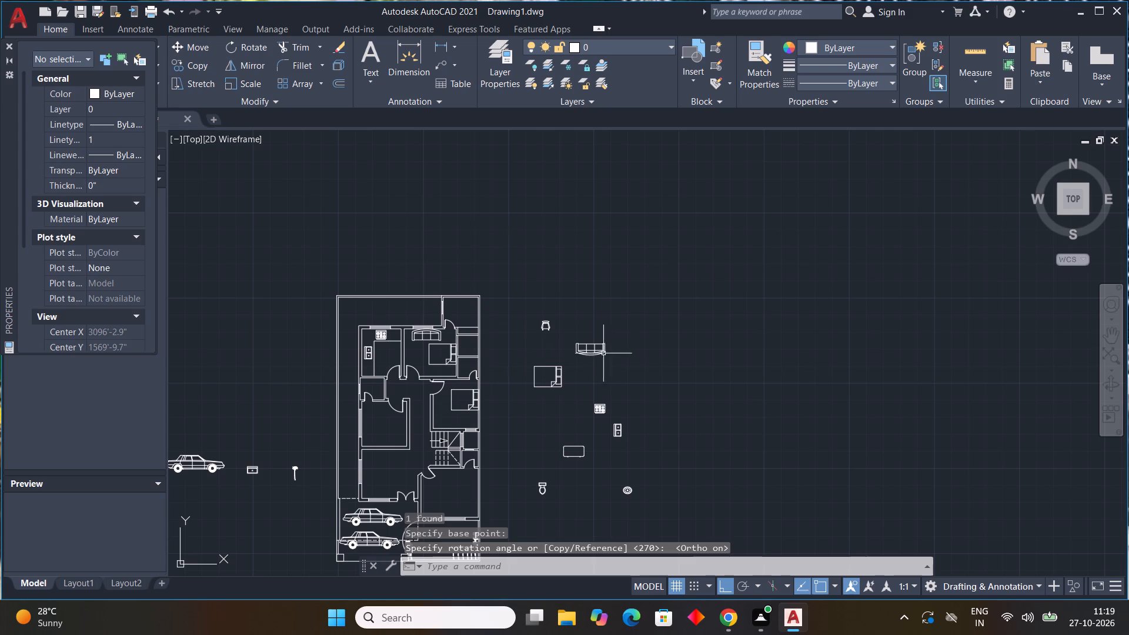
Copy the rotated sofa into the bedroom above the staircase, with Ortho off and its backrest against the lower wall.
{"action": "left_click", "coordinate": [598, 351]}
{"action": "key", "text": "c"}
{"action": "type", "text": "o"}
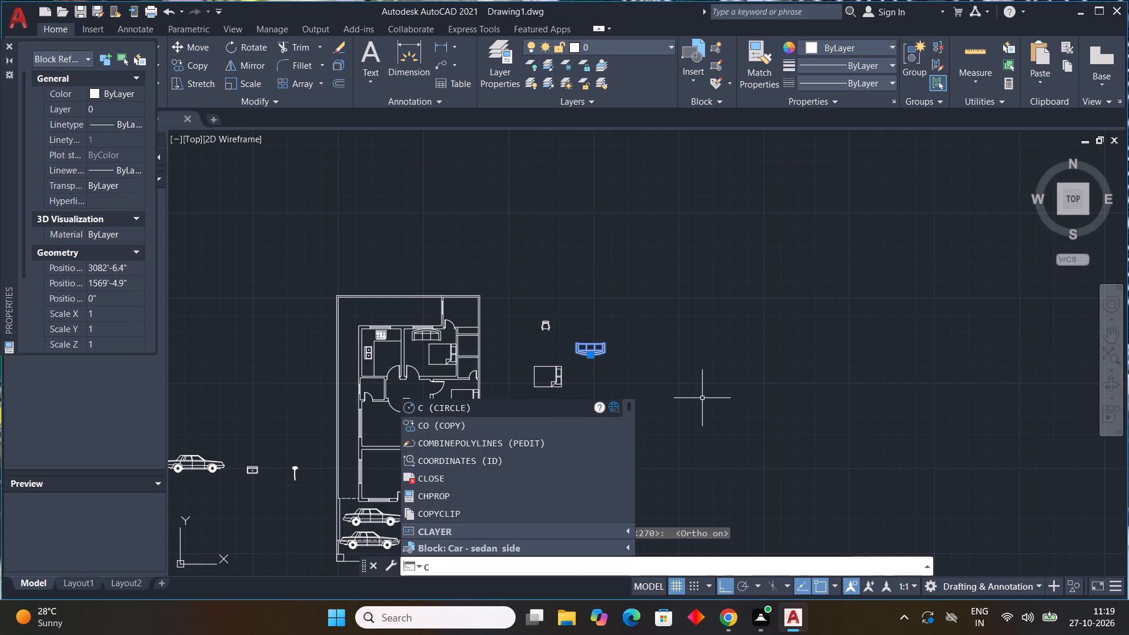
{"action": "key", "text": "space"}
{"action": "left_click_drag", "start_coordinate": [587, 359], "coordinate": [570, 389]}
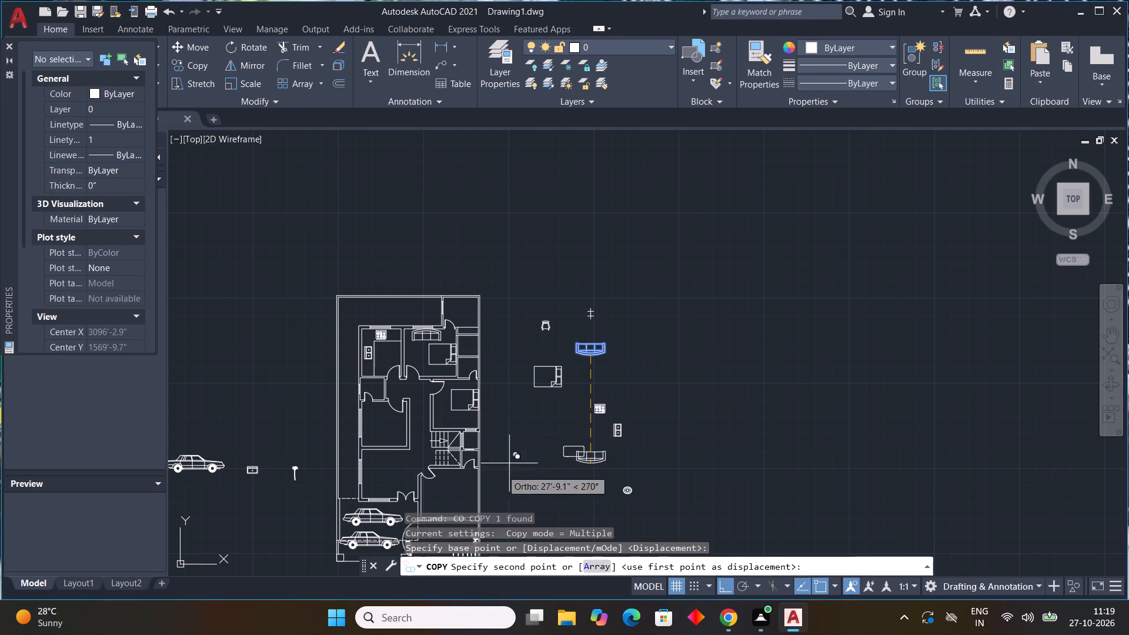
{"action": "key", "text": "F8"}
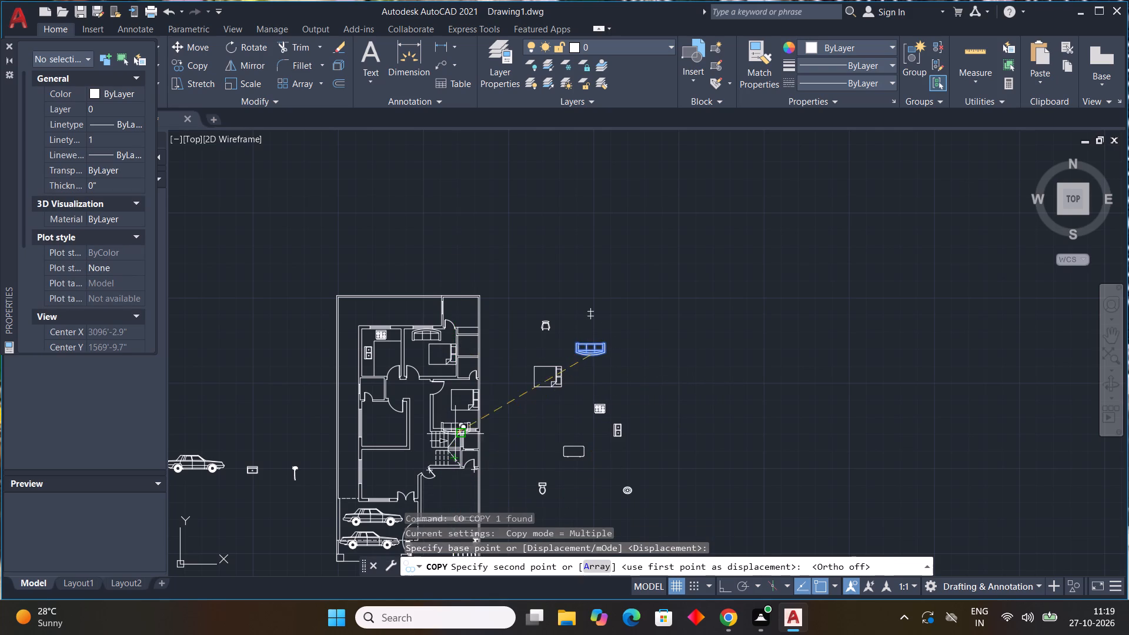
{"action": "scroll", "coordinate": [475, 412], "scroll_direction": "up", "scroll_amount": 3}
{"action": "middle_click_drag", "start_coordinate": [482, 431], "coordinate": [662, 403]}
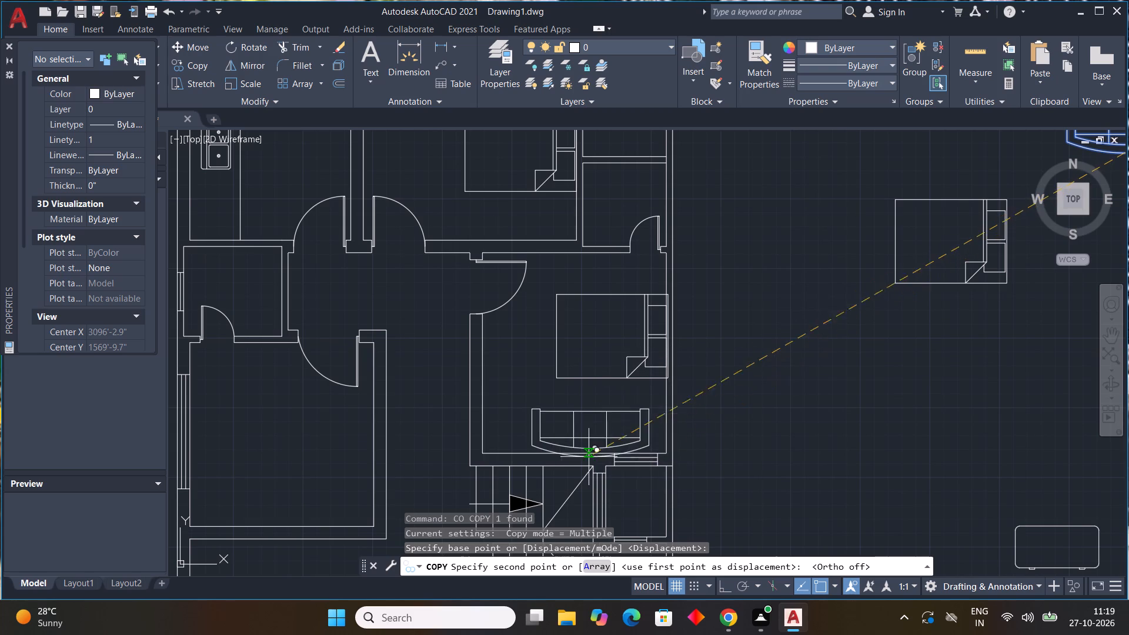
{"action": "scroll", "coordinate": [563, 456], "scroll_direction": "up", "scroll_amount": 1}
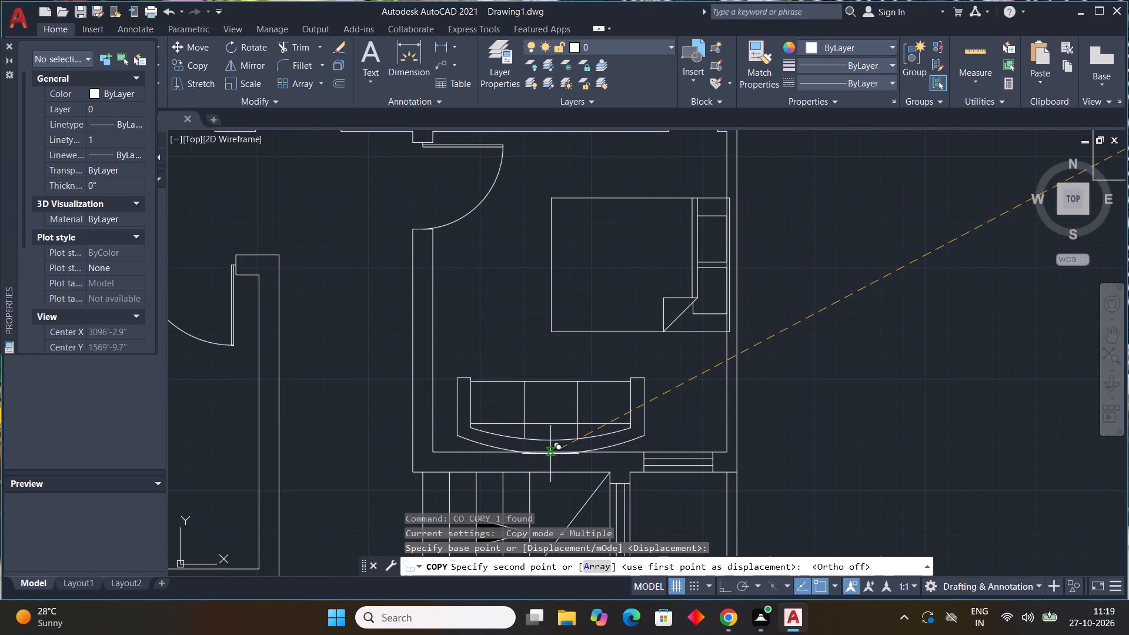
{"action": "left_click", "coordinate": [550, 451]}
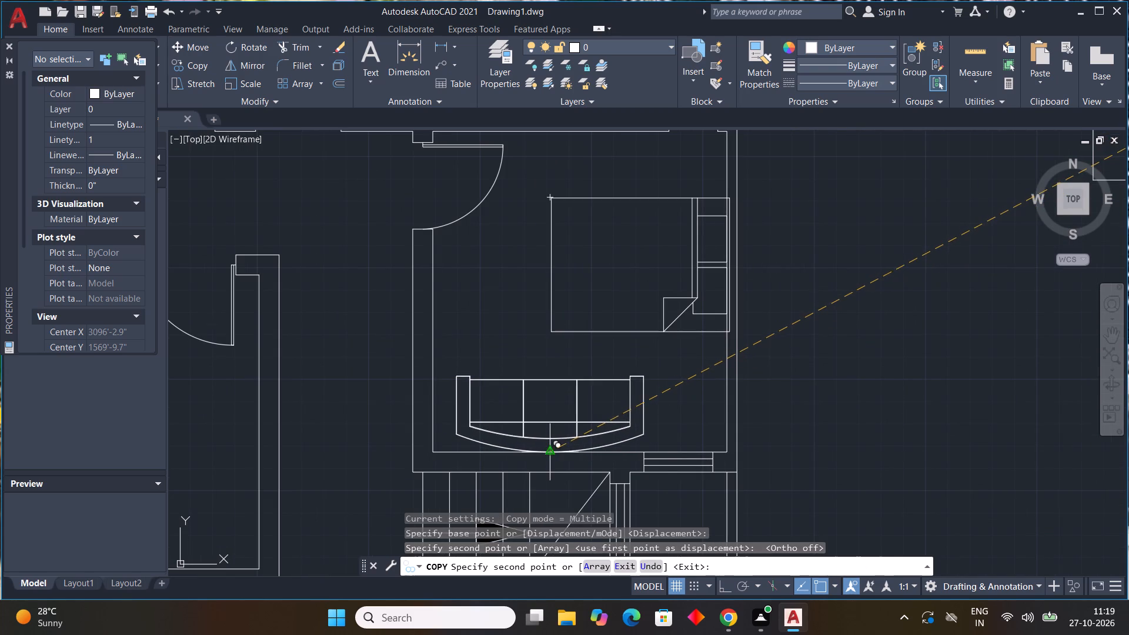
{"action": "scroll", "coordinate": [747, 493], "scroll_direction": "down", "scroll_amount": 3}
{"action": "key", "text": "Escape"}
{"action": "key", "text": "Escape"}
{"action": "key", "text": "Escape"}
{"action": "key", "text": "Escape"}
{"action": "key", "text": "Escape"}
{"action": "key", "text": "Escape"}
{"action": "key", "text": "Escape"}
{"action": "key", "text": "Escape"}
{"action": "key", "text": "Escape"}
{"action": "key", "text": "Escape"}
{"action": "key", "text": "Escape"}
{"action": "key", "text": "Escape"}
{"action": "key", "text": "Escape"}
{"action": "key", "text": "Escape"}
{"action": "key", "text": "Escape"}
{"action": "key", "text": "Escape"}
{"action": "key", "text": "Escape"}
{"action": "key", "text": "Escape"}
{"action": "key", "text": "Escape"}
{"action": "key", "text": "Escape"}
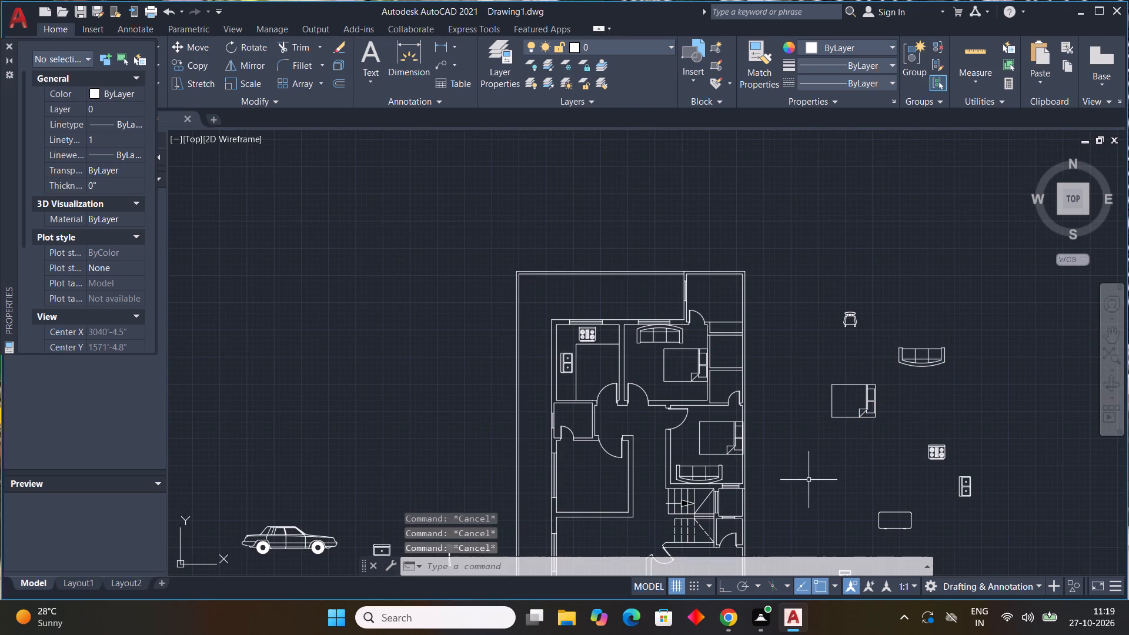
Copy the rotated sofa into the middle bedroom on the plan's left side, with its backrest against the lower wall.
{"action": "scroll", "coordinate": [799, 457], "scroll_direction": "down", "scroll_amount": 1}
{"action": "middle_click_drag", "start_coordinate": [789, 454], "coordinate": [589, 315]}
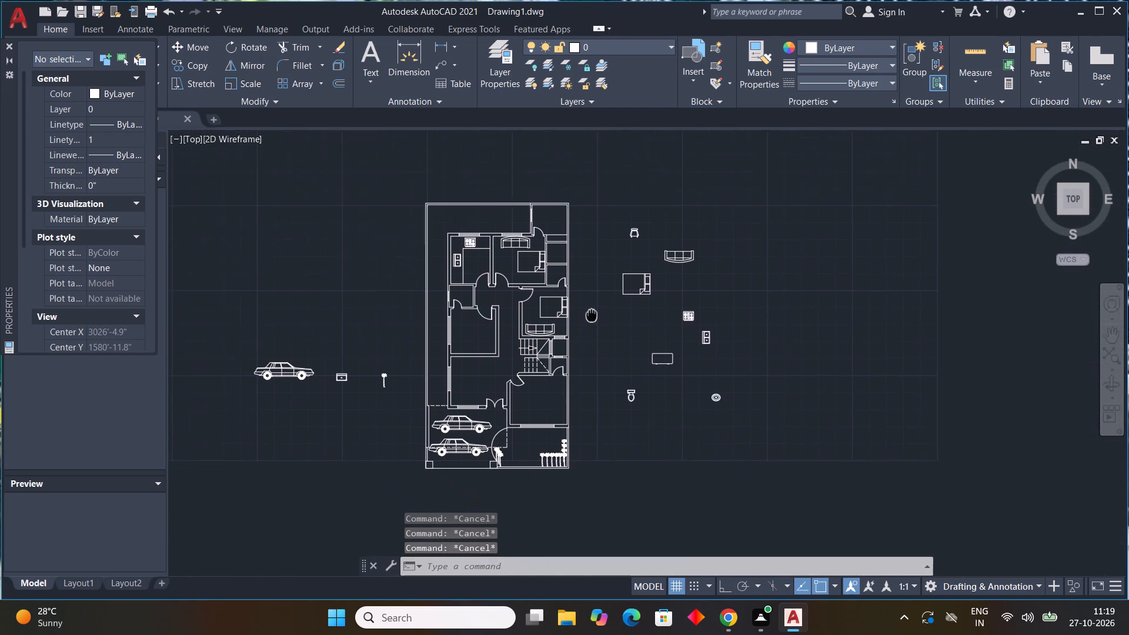
{"action": "middle_click_drag", "start_coordinate": [589, 315], "coordinate": [544, 282]}
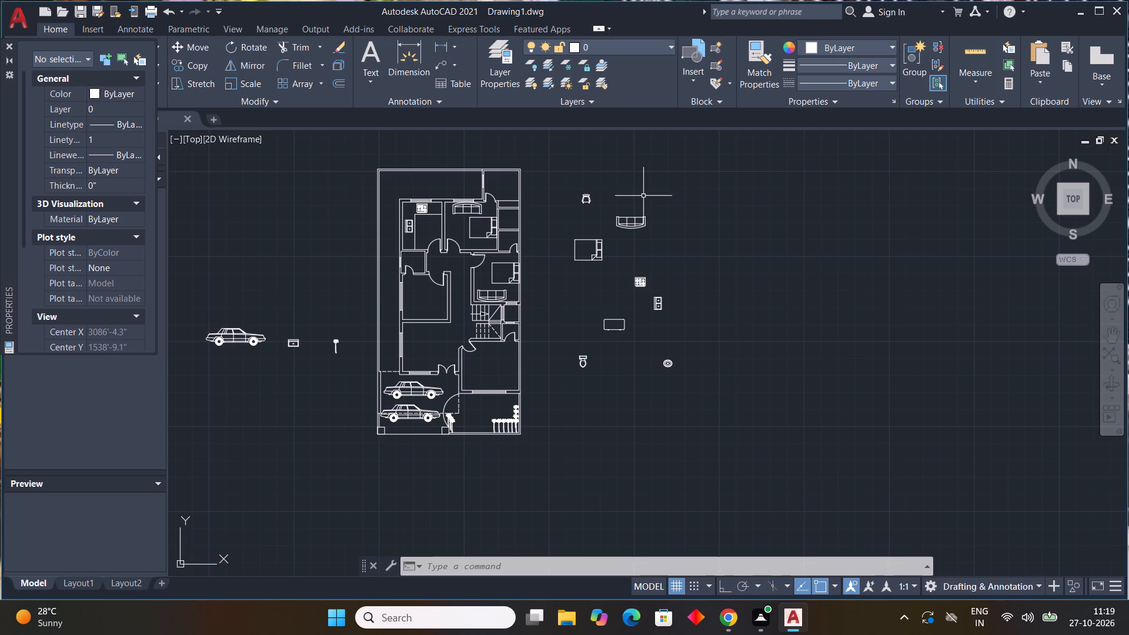
{"action": "middle_click_drag", "start_coordinate": [643, 200], "coordinate": [761, 291]}
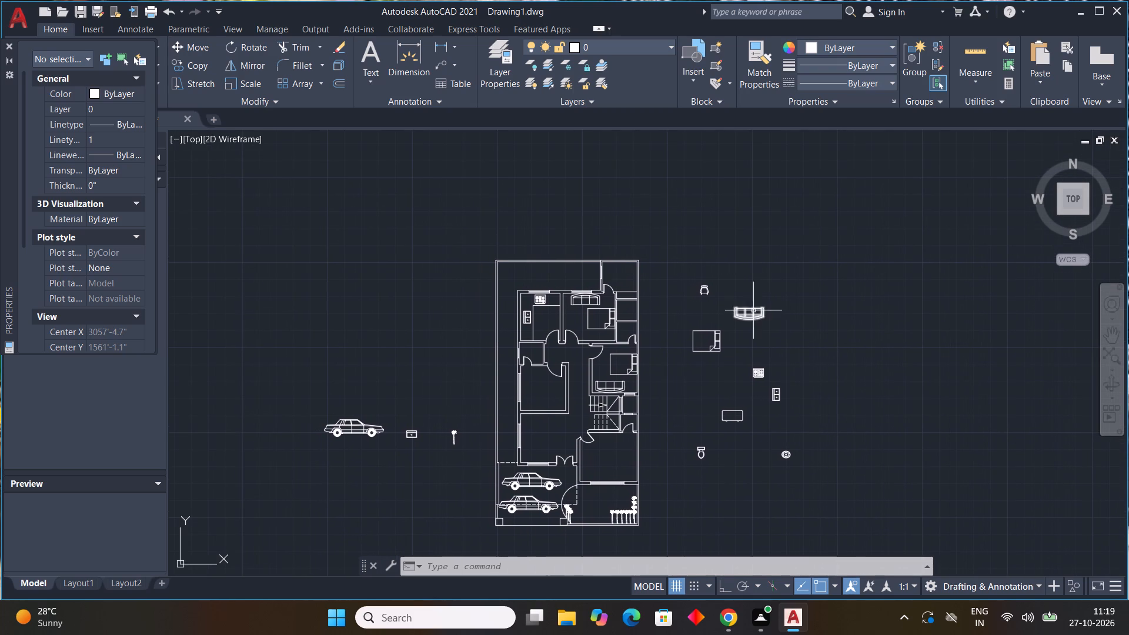
{"action": "left_click", "coordinate": [753, 316]}
{"action": "key", "text": "c"}
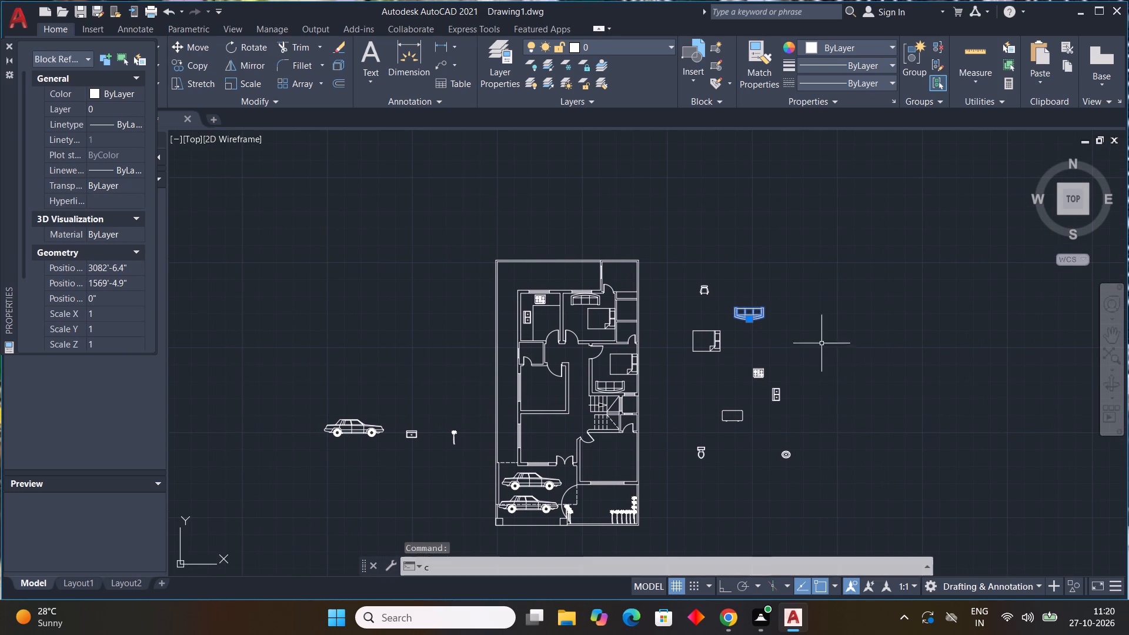
{"action": "key", "text": "o"}
{"action": "key", "text": "space"}
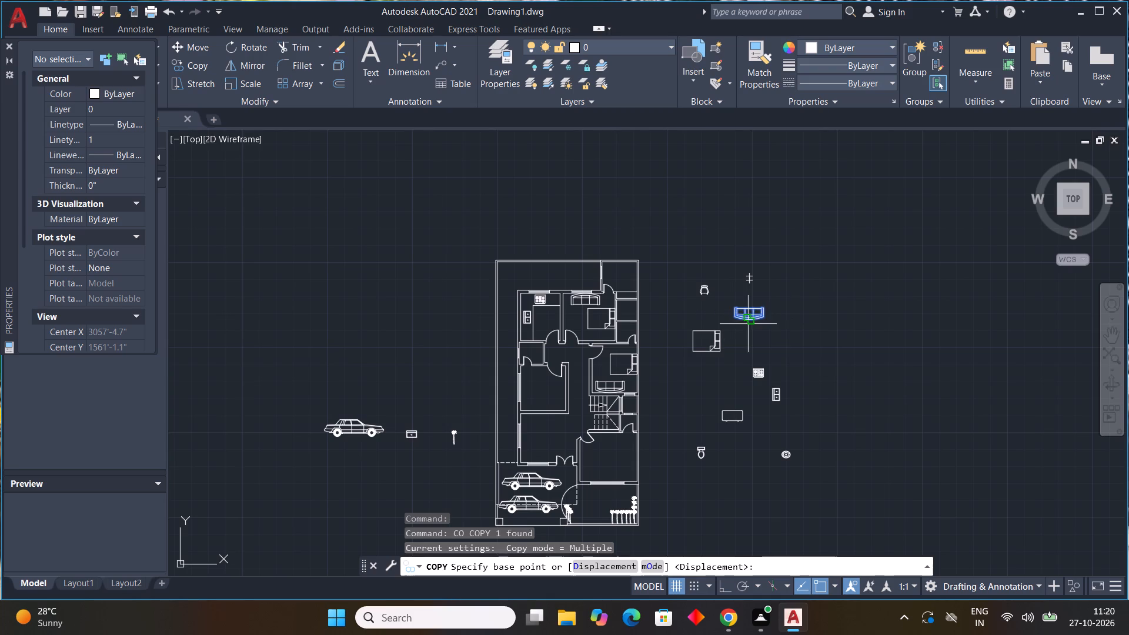
{"action": "left_click", "coordinate": [747, 320]}
{"action": "scroll", "coordinate": [527, 393], "scroll_direction": "up", "scroll_amount": 1}
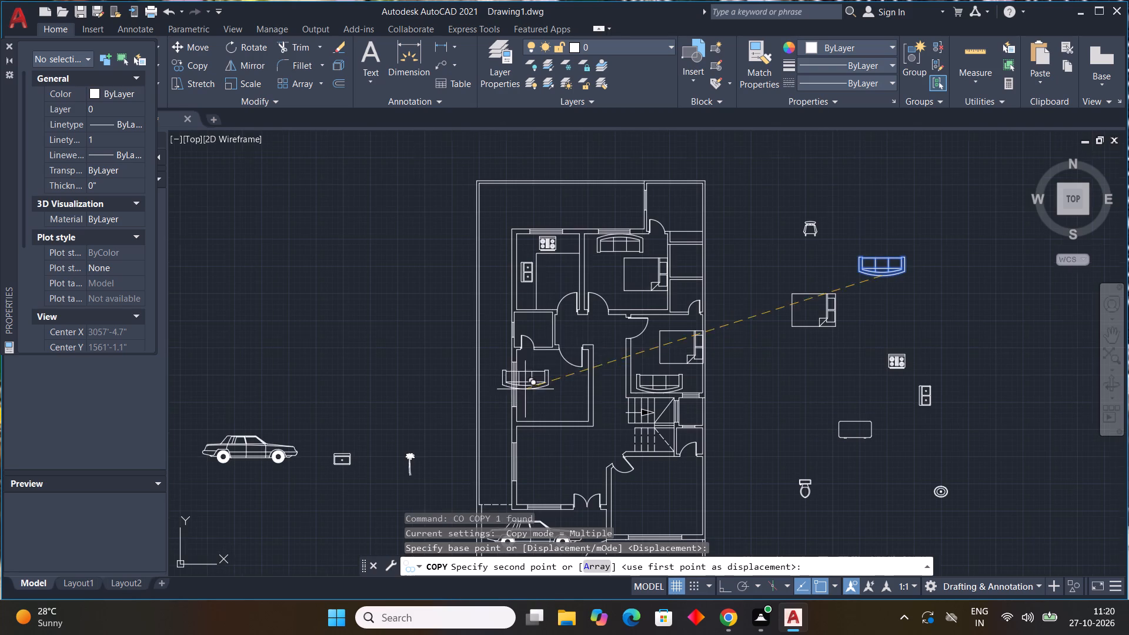
{"action": "scroll", "coordinate": [540, 417], "scroll_direction": "up", "scroll_amount": 3}
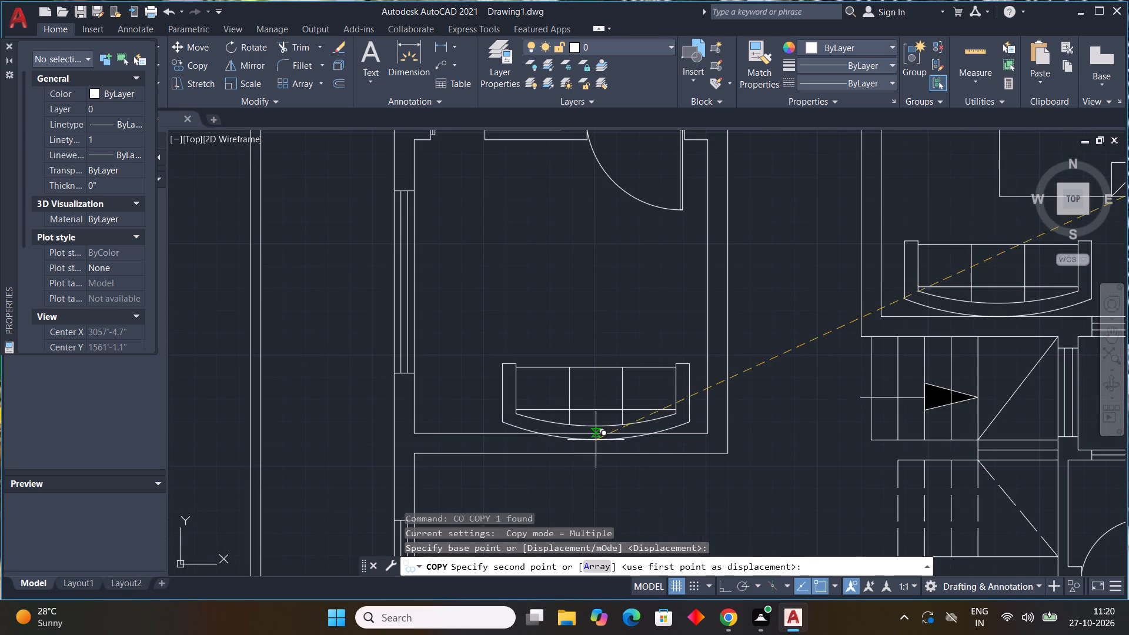
{"action": "left_click", "coordinate": [590, 433]}
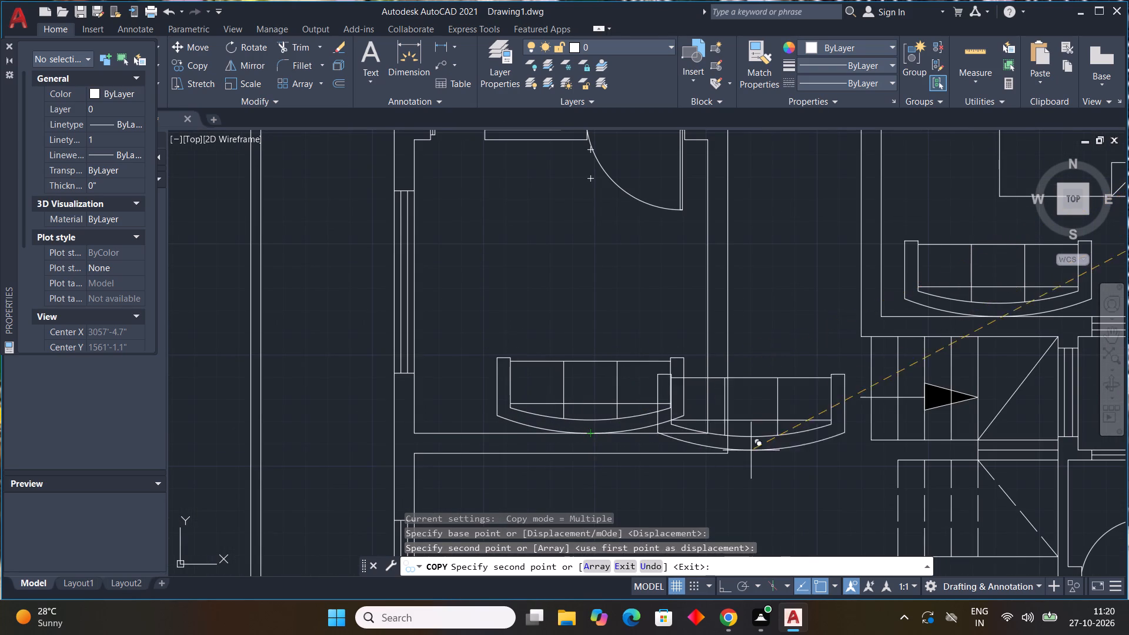
{"action": "key", "text": "Escape"}
Rotate the original bed block 180° about its upper-right corner, using Ortho.
{"action": "scroll", "coordinate": [759, 453], "scroll_direction": "down", "scroll_amount": 3}
{"action": "middle_click_drag", "start_coordinate": [790, 468], "coordinate": [596, 424]}
{"action": "scroll", "coordinate": [737, 460], "scroll_direction": "down", "scroll_amount": 1}
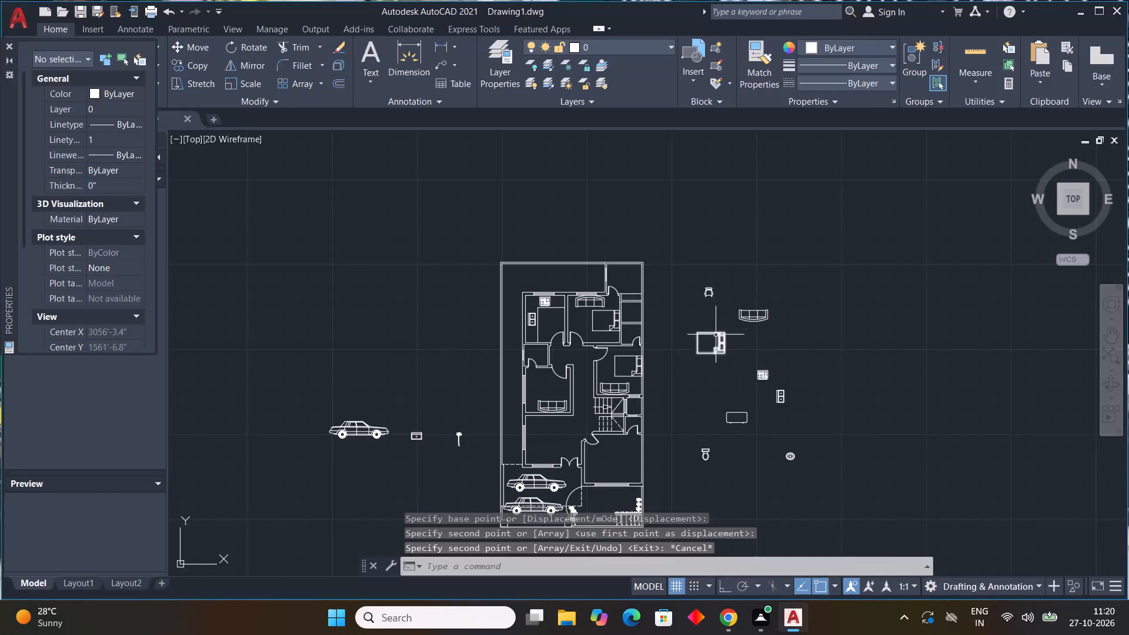
{"action": "left_click_drag", "start_coordinate": [723, 327], "coordinate": [682, 358]}
{"action": "left_click", "coordinate": [669, 376]}
{"action": "type", "text": "ro"}
{"action": "key", "text": "space"}
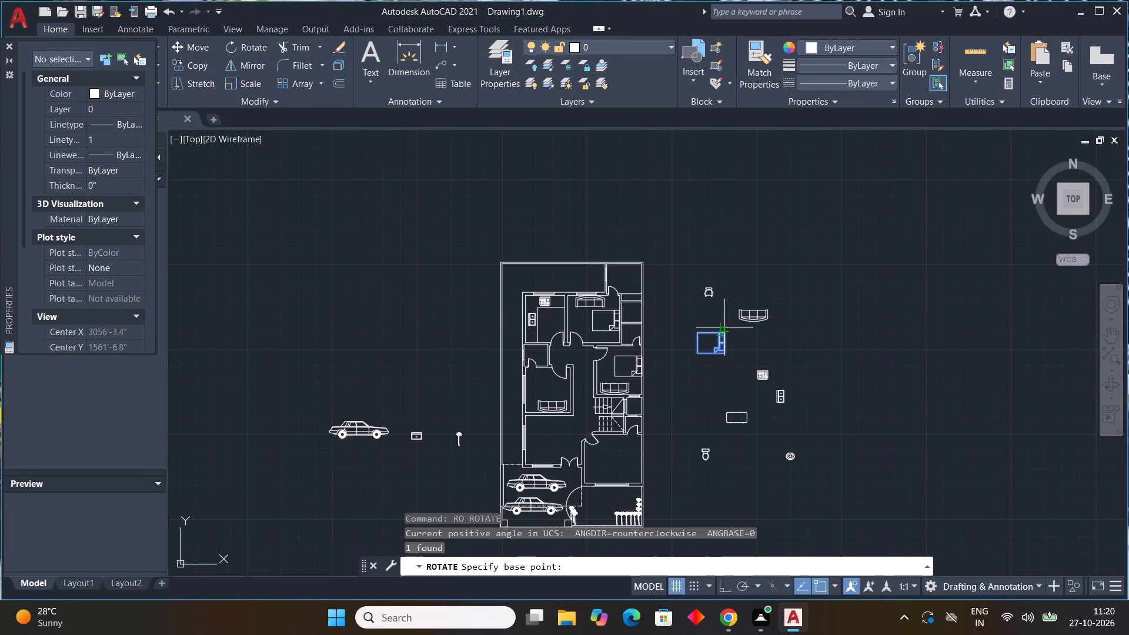
{"action": "left_click_drag", "start_coordinate": [727, 327], "coordinate": [717, 326]}
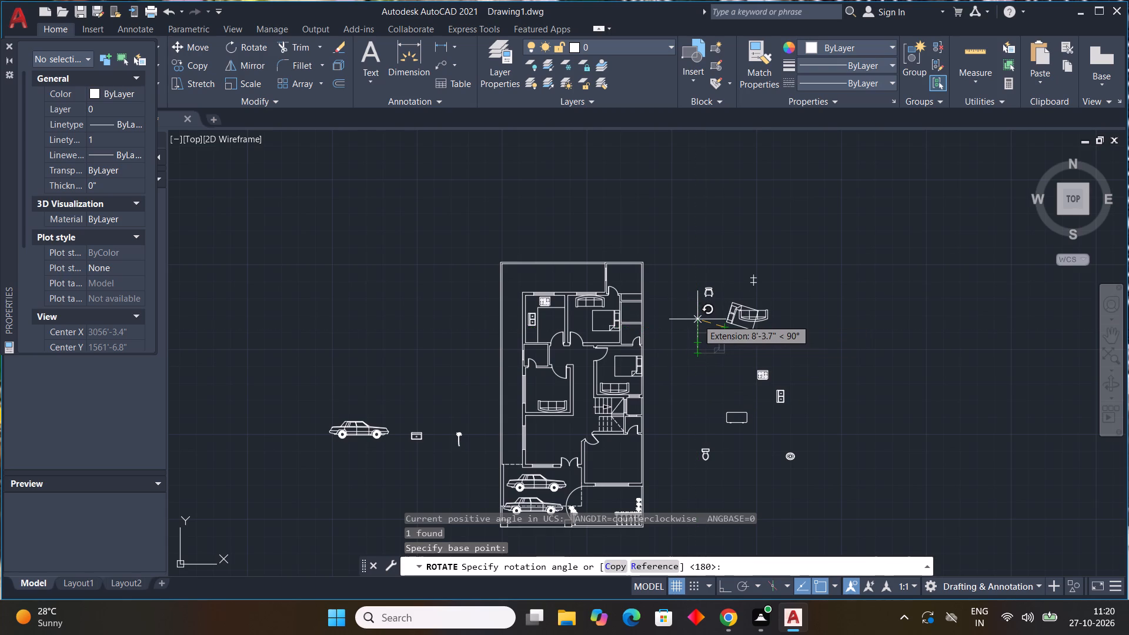
{"action": "key", "text": "F8"}
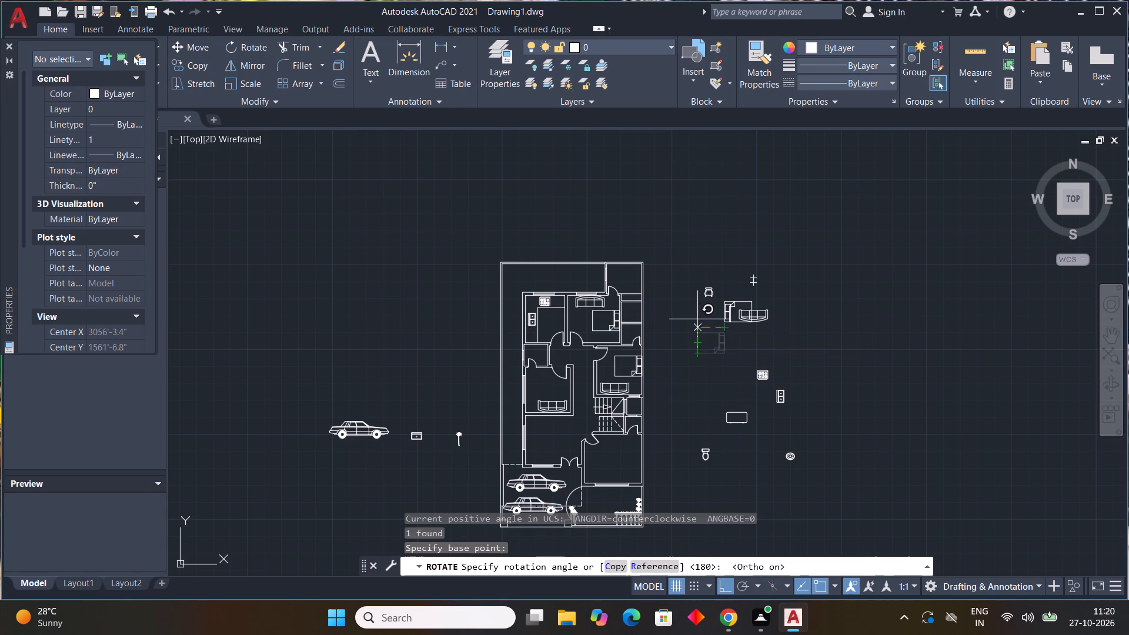
{"action": "left_click", "coordinate": [697, 319]}
Copy the rotated bed into the middle left bedroom, with Ortho off and its headboard against the left window wall.
{"action": "left_click", "coordinate": [731, 320]}
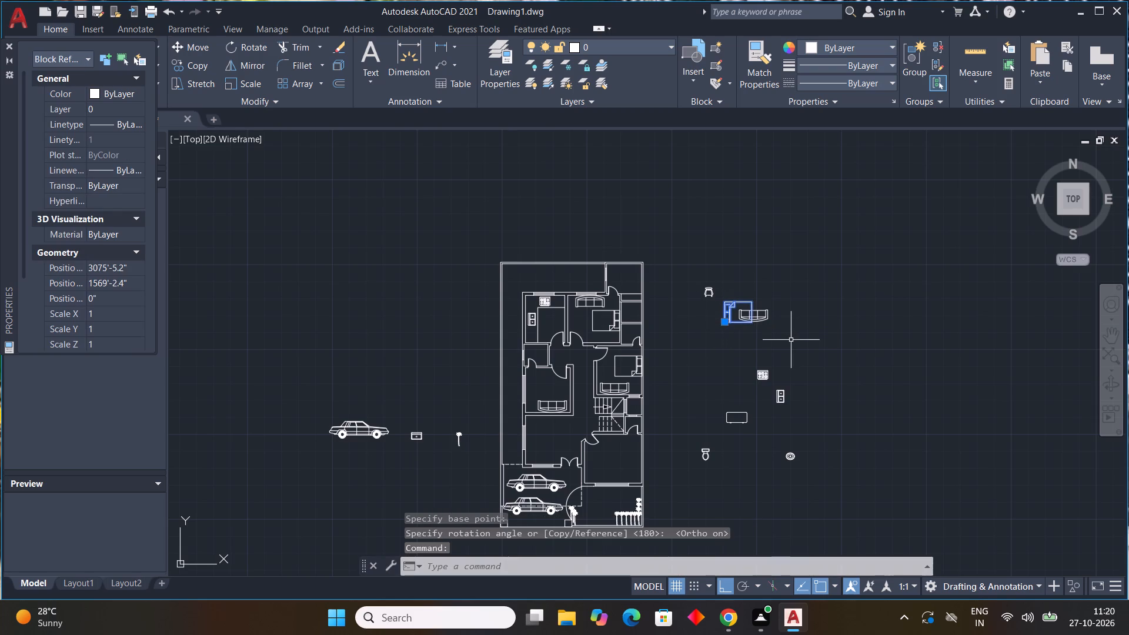
{"action": "key", "text": "c"}
{"action": "key", "text": "o"}
{"action": "key", "text": "space"}
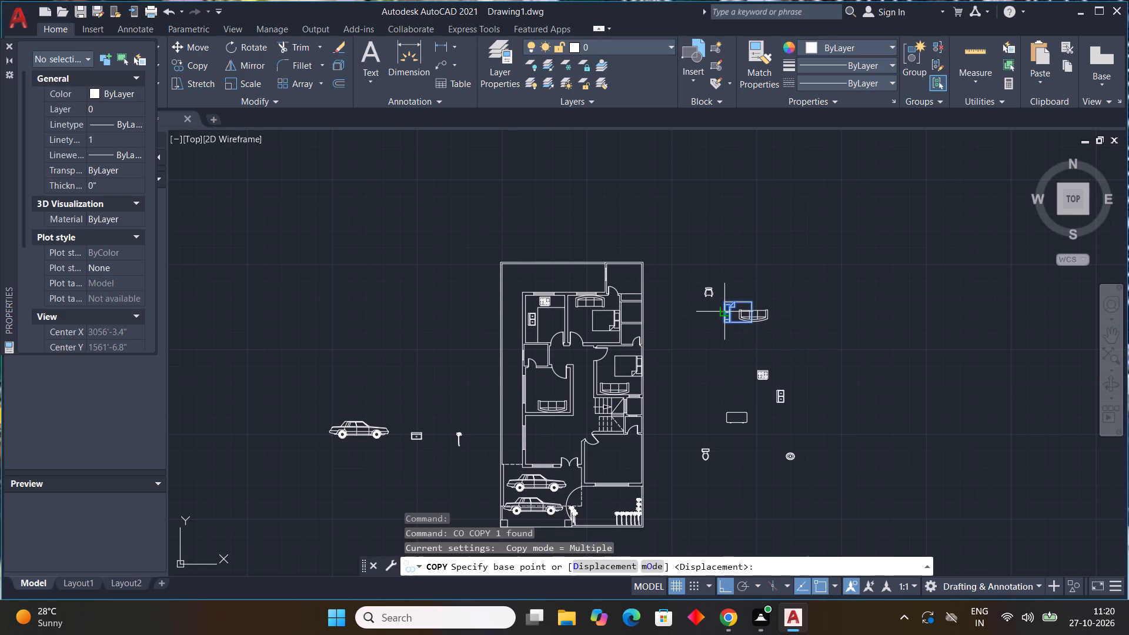
{"action": "left_click", "coordinate": [729, 318]}
{"action": "key", "text": "F8"}
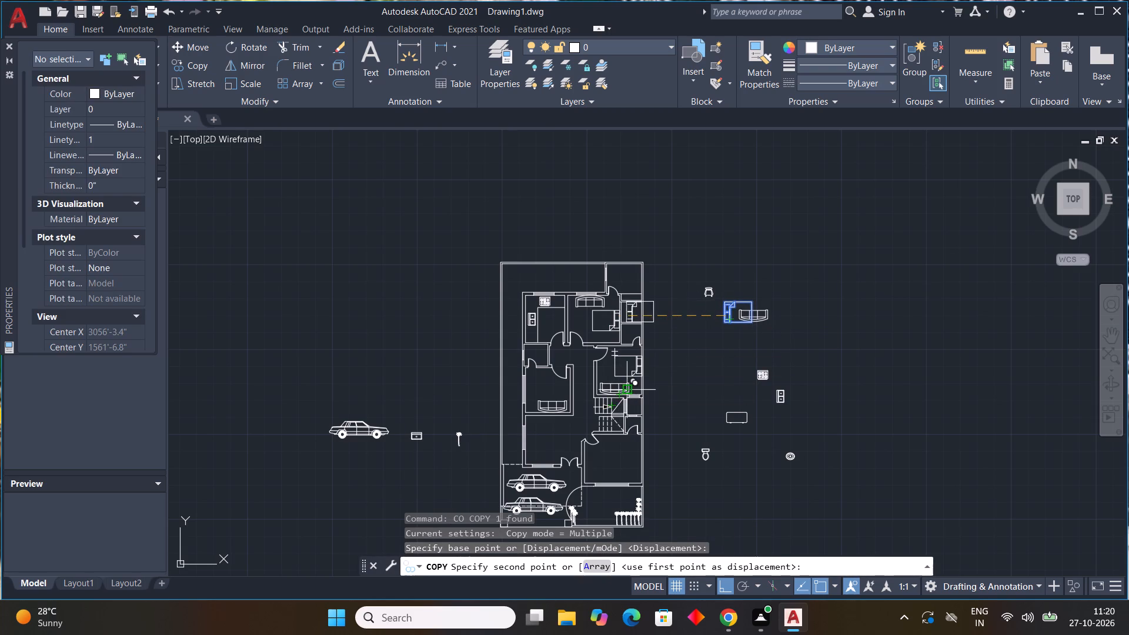
{"action": "scroll", "coordinate": [533, 406], "scroll_direction": "up", "scroll_amount": 4}
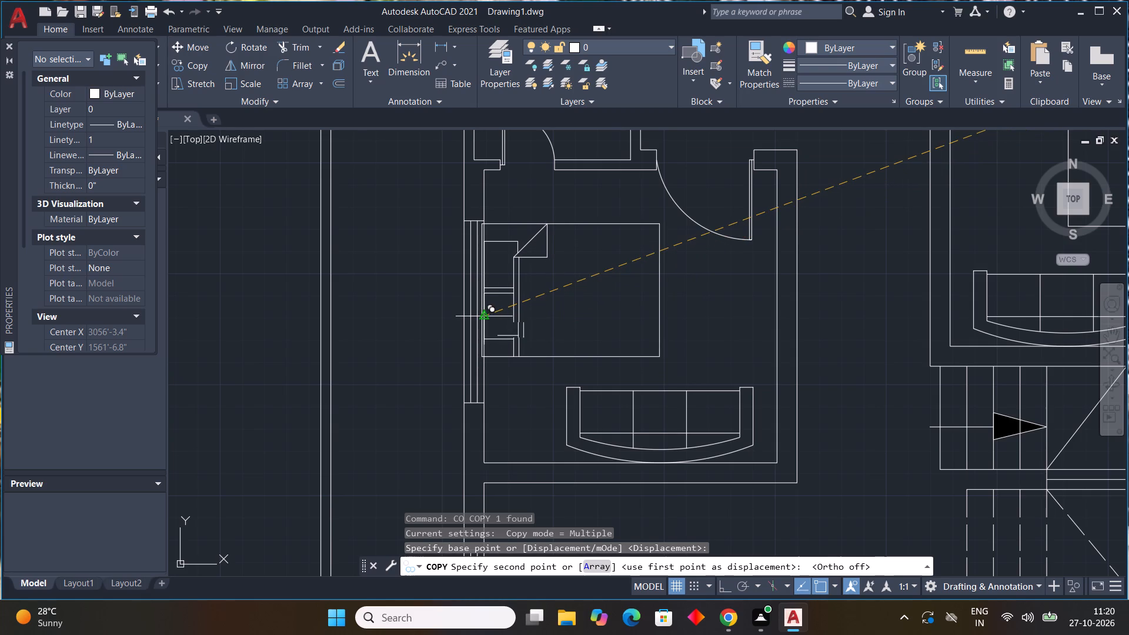
{"action": "left_click", "coordinate": [490, 313]}
{"action": "scroll", "coordinate": [586, 345], "scroll_direction": "down", "scroll_amount": 3}
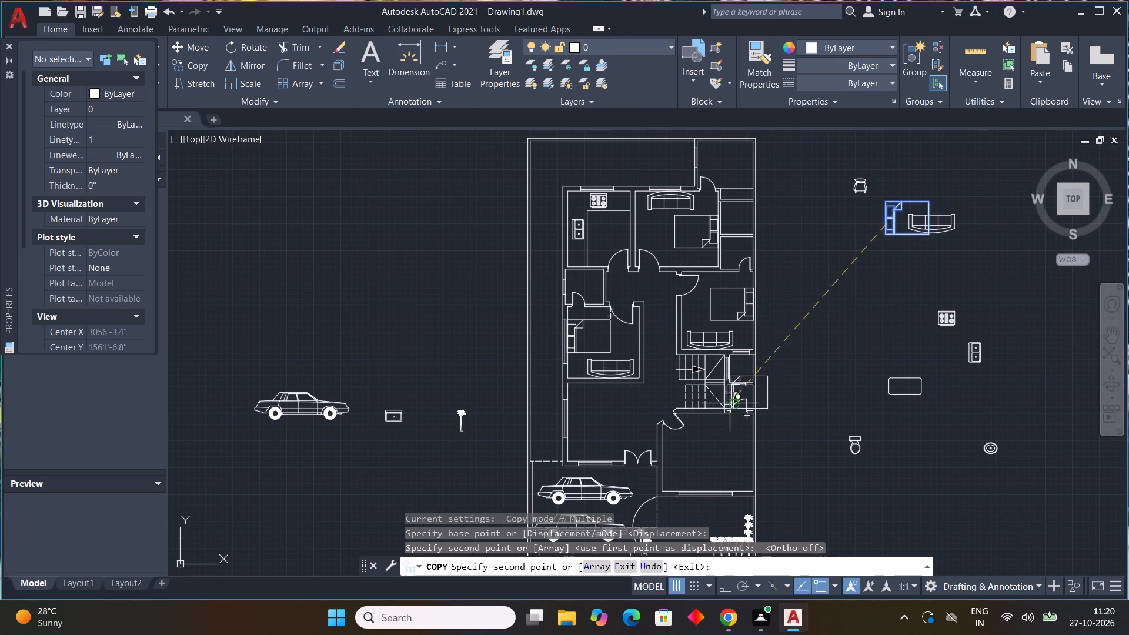
{"action": "key", "text": "Escape"}
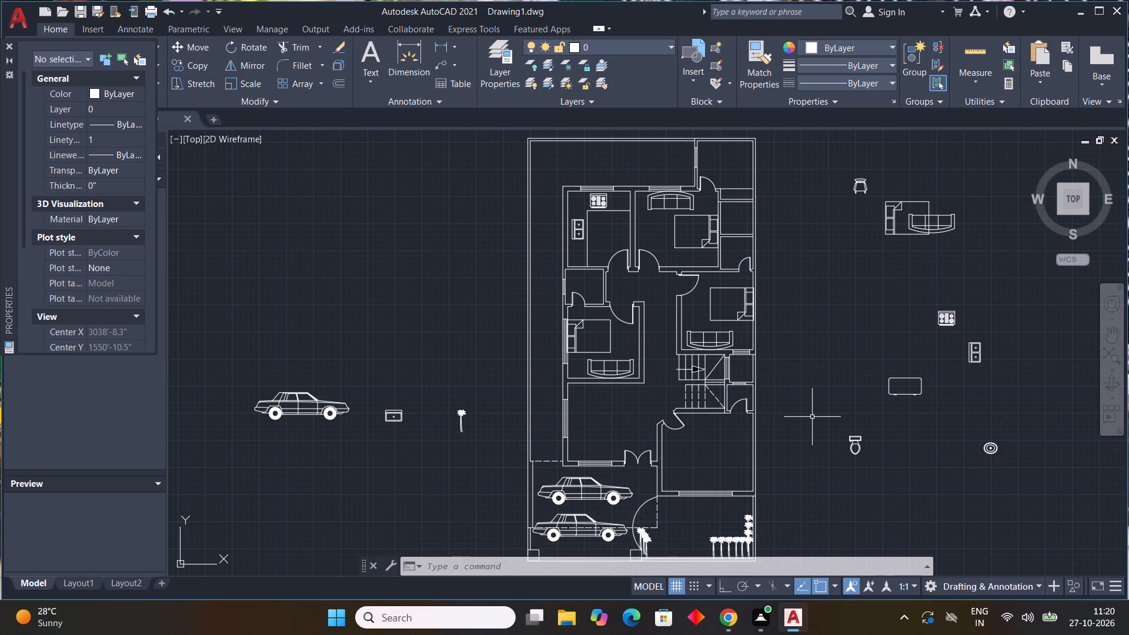
Copy the rotated sofa into the front room beside the double door, with its backrest against the lower window wall.
{"action": "middle_click_drag", "start_coordinate": [934, 386], "coordinate": [934, 404]}
{"action": "scroll", "coordinate": [934, 402], "scroll_direction": "down", "scroll_amount": 1}
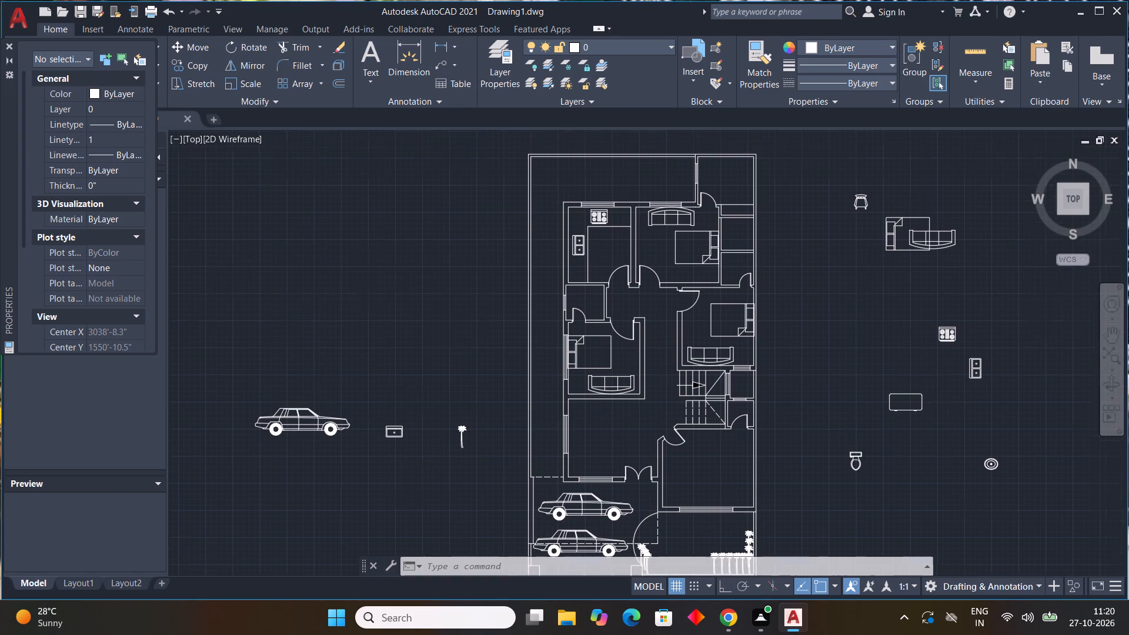
{"action": "middle_click_drag", "start_coordinate": [934, 404], "coordinate": [794, 405]}
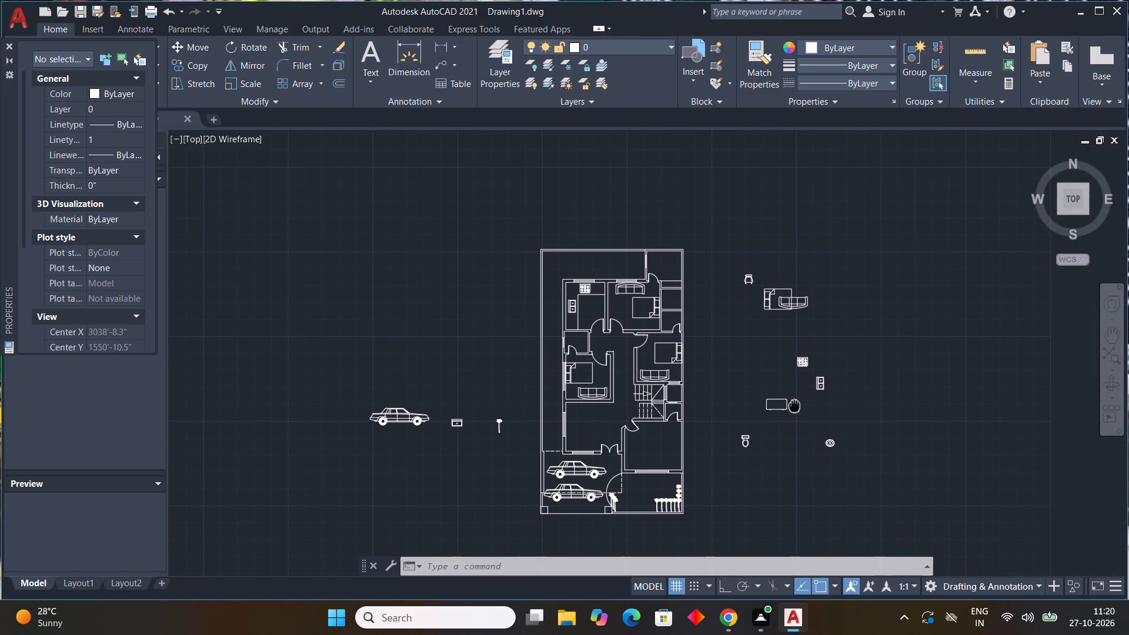
{"action": "middle_click_drag", "start_coordinate": [794, 405], "coordinate": [794, 405]}
{"action": "scroll", "coordinate": [794, 298], "scroll_direction": "up", "scroll_amount": 1}
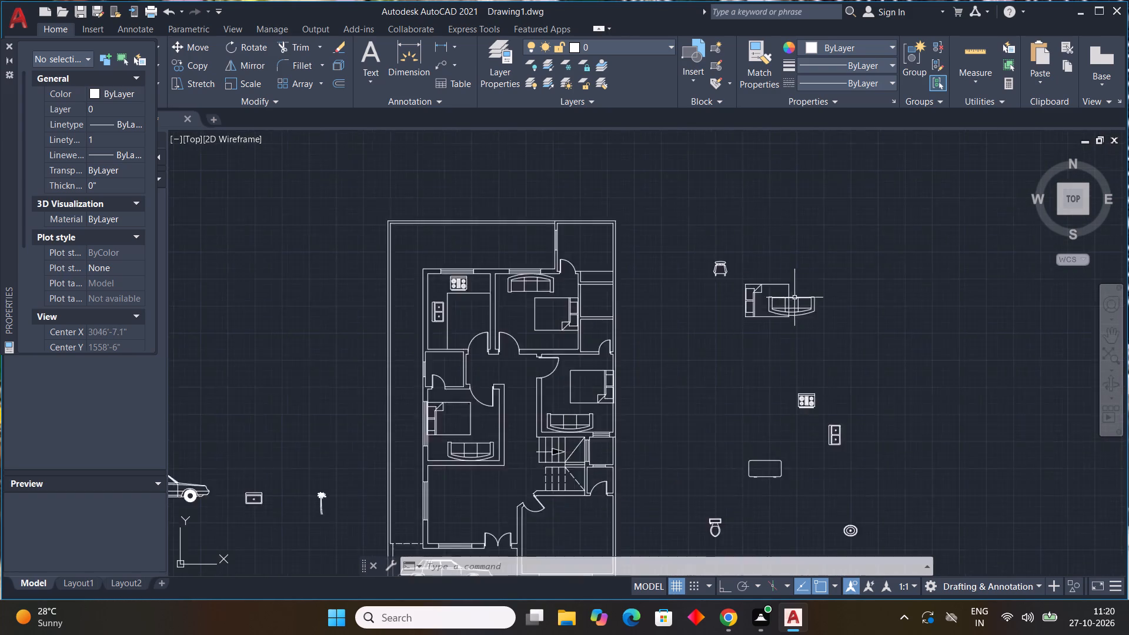
{"action": "scroll", "coordinate": [794, 298], "scroll_direction": "up", "scroll_amount": 2}
{"action": "left_click", "coordinate": [801, 306]}
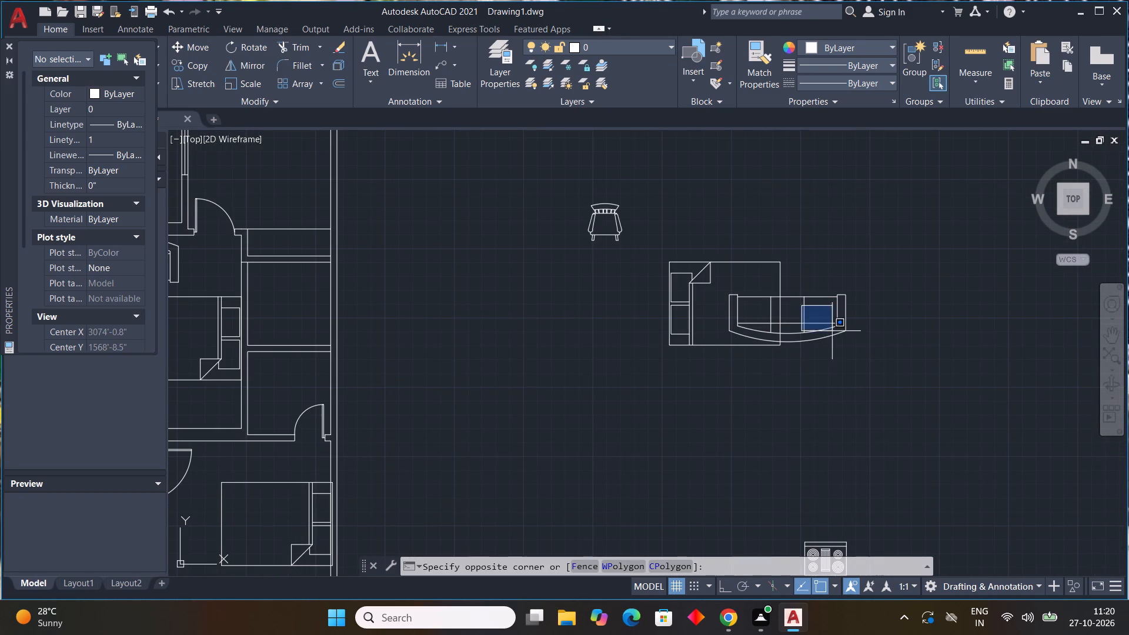
{"action": "left_click", "coordinate": [833, 332]}
{"action": "left_click", "coordinate": [833, 334]}
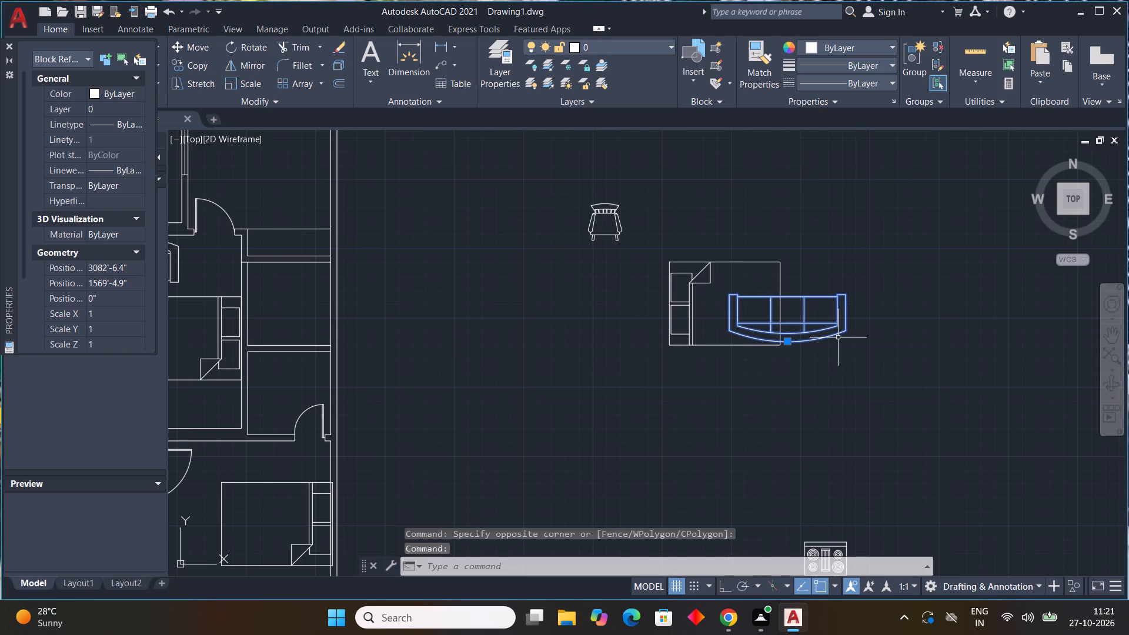
{"action": "type", "text": "co"}
{"action": "key", "text": "space"}
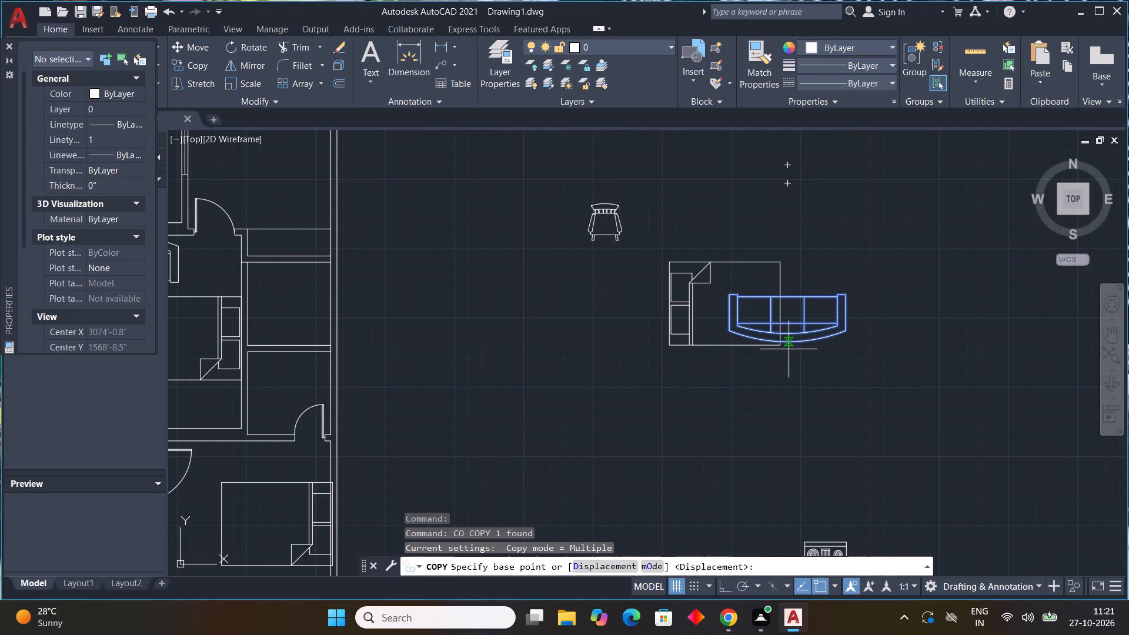
{"action": "left_click_drag", "start_coordinate": [793, 340], "coordinate": [763, 378]}
{"action": "scroll", "coordinate": [648, 510], "scroll_direction": "down", "scroll_amount": 3}
{"action": "middle_click_drag", "start_coordinate": [654, 490], "coordinate": [771, 351]}
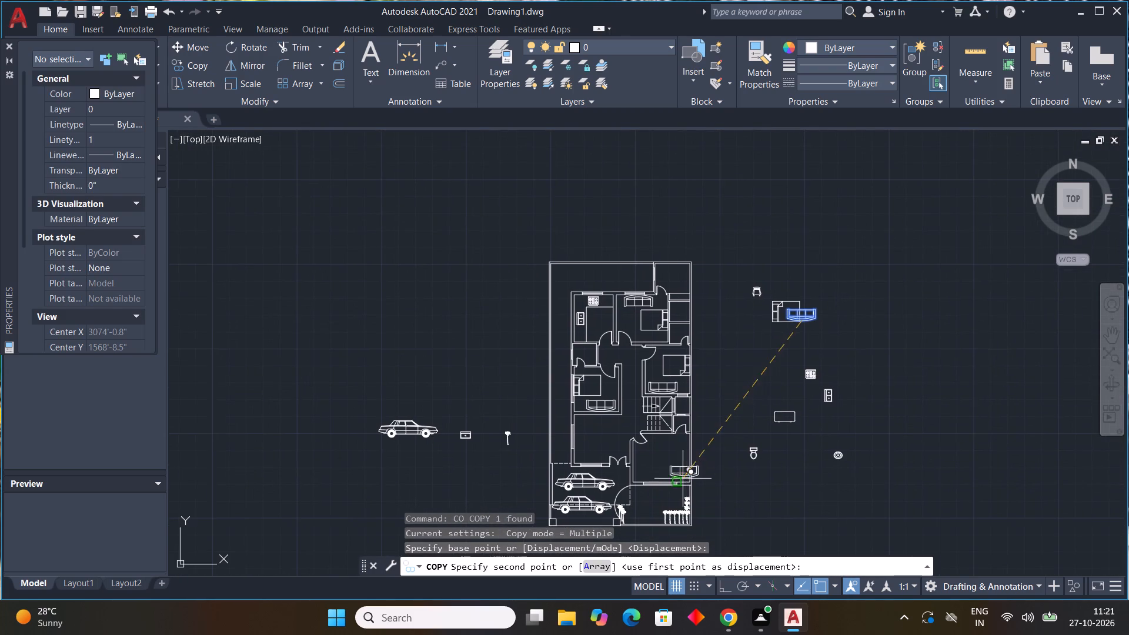
{"action": "scroll", "coordinate": [609, 467], "scroll_direction": "up", "scroll_amount": 4}
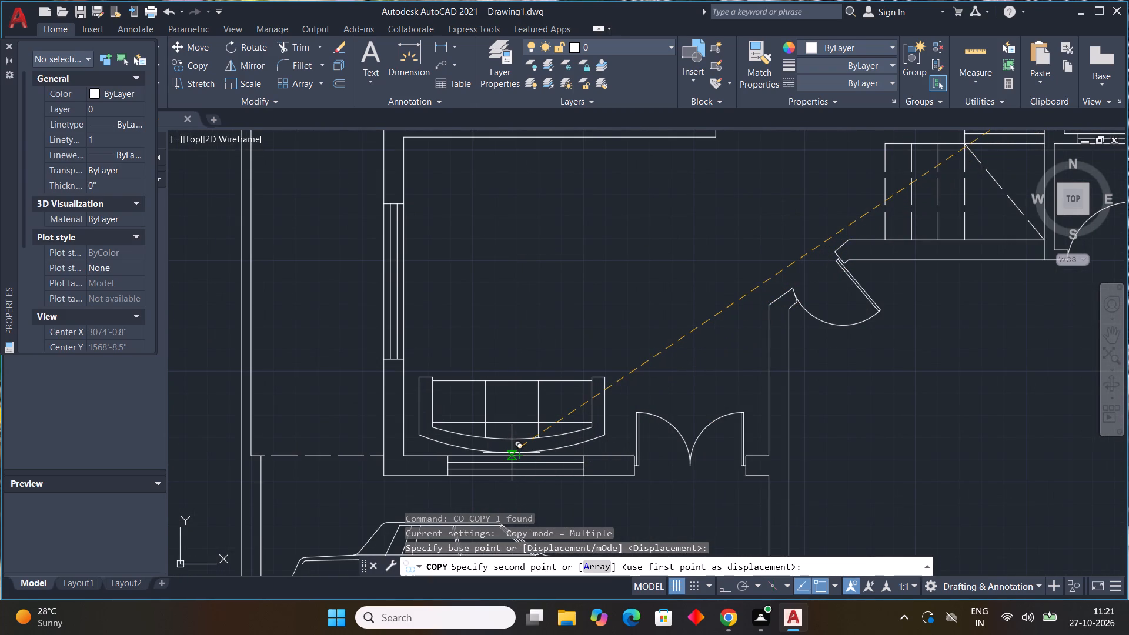
{"action": "left_click", "coordinate": [512, 452]}
Place another copy of the rotated sofa in the lower-right front room, with its backrest against the lower window wall.
{"action": "scroll", "coordinate": [697, 456], "scroll_direction": "down", "scroll_amount": 1}
{"action": "middle_click_drag", "start_coordinate": [697, 456], "coordinate": [688, 447]}
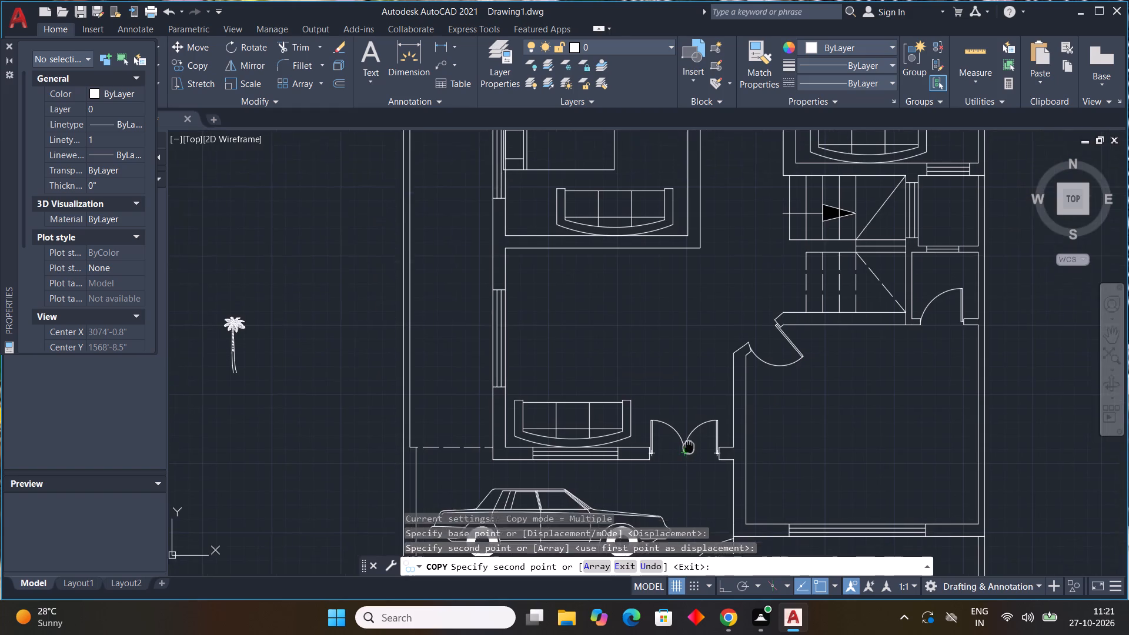
{"action": "middle_click_drag", "start_coordinate": [688, 447], "coordinate": [556, 306]}
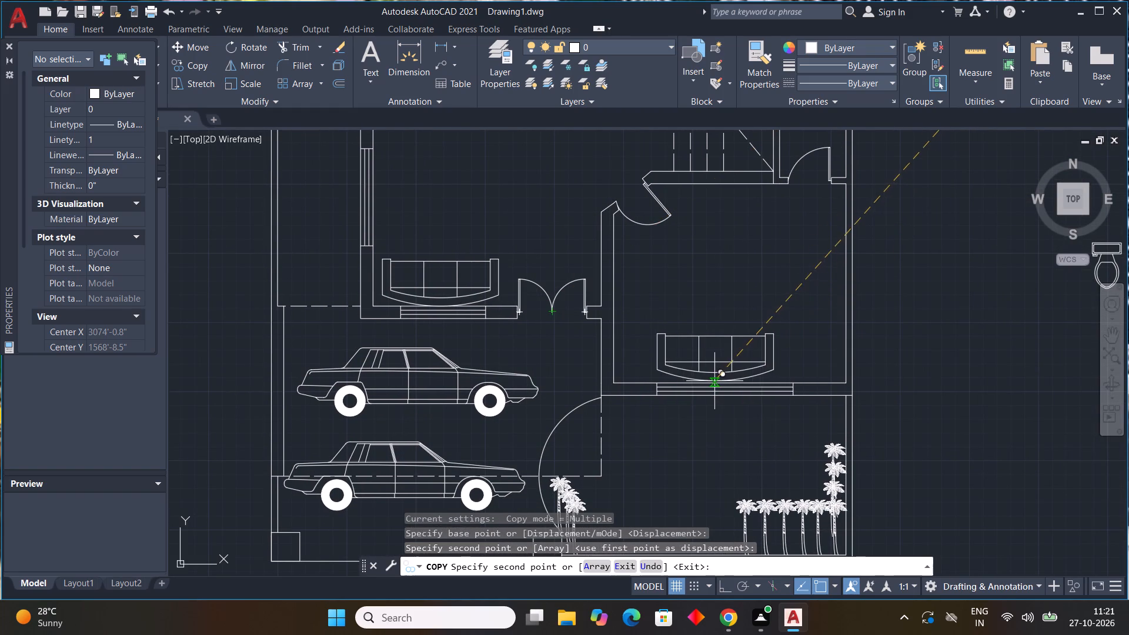
{"action": "scroll", "coordinate": [724, 376], "scroll_direction": "up", "scroll_amount": 4}
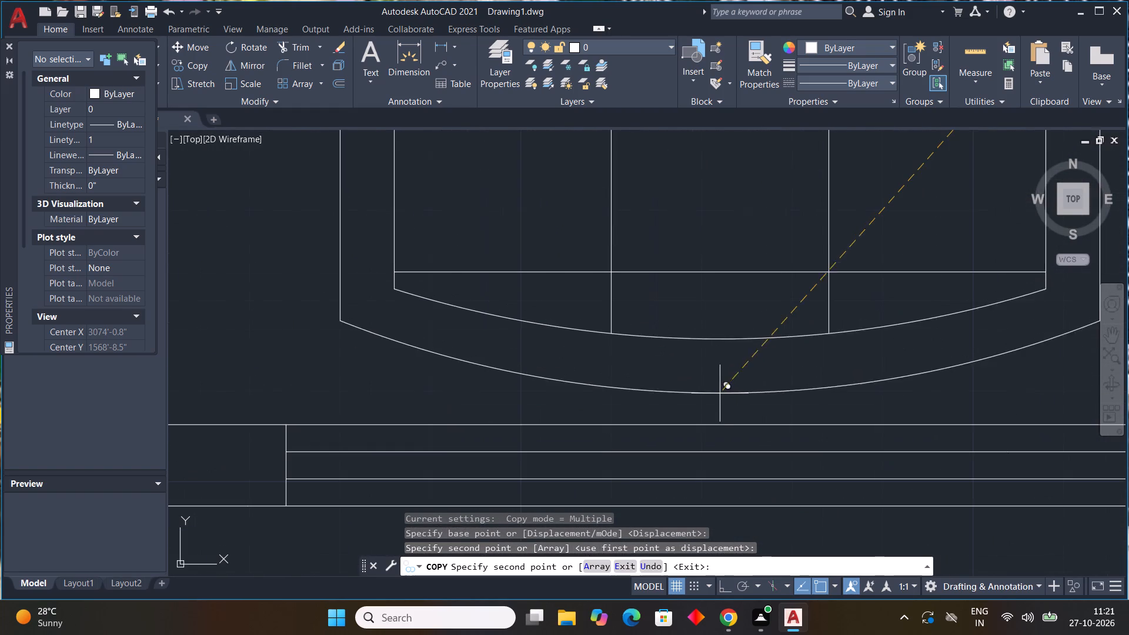
{"action": "left_click", "coordinate": [712, 407]}
{"action": "scroll", "coordinate": [754, 425], "scroll_direction": "down", "scroll_amount": 3}
{"action": "scroll", "coordinate": [914, 489], "scroll_direction": "down", "scroll_amount": 4}
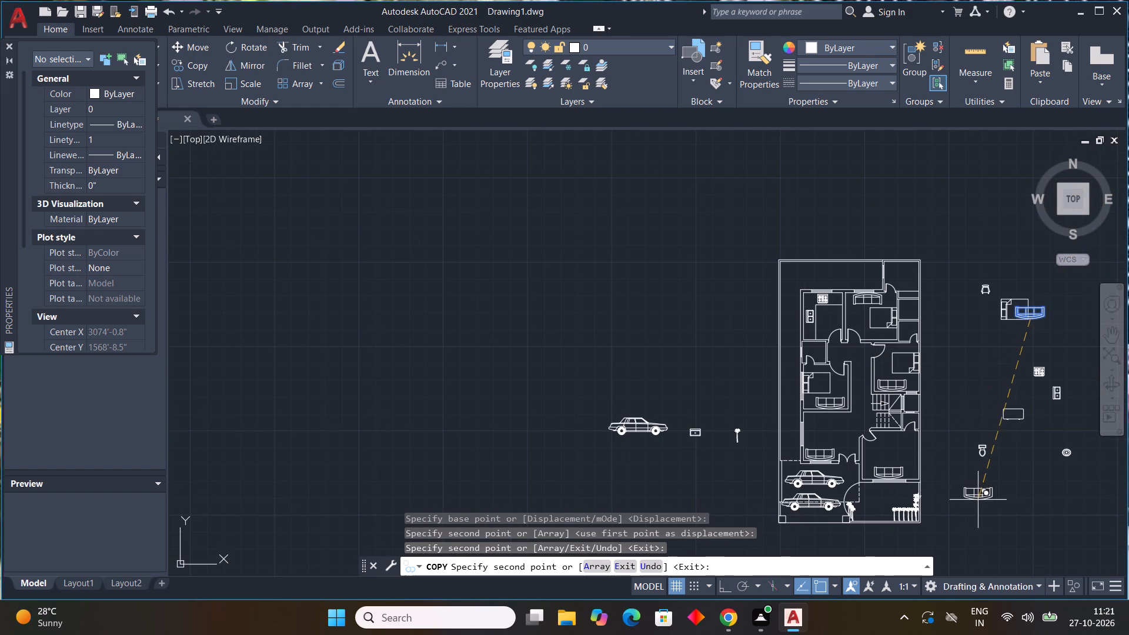
{"action": "middle_click_drag", "start_coordinate": [968, 512], "coordinate": [940, 532]}
{"action": "scroll", "coordinate": [766, 476], "scroll_direction": "up", "scroll_amount": 4}
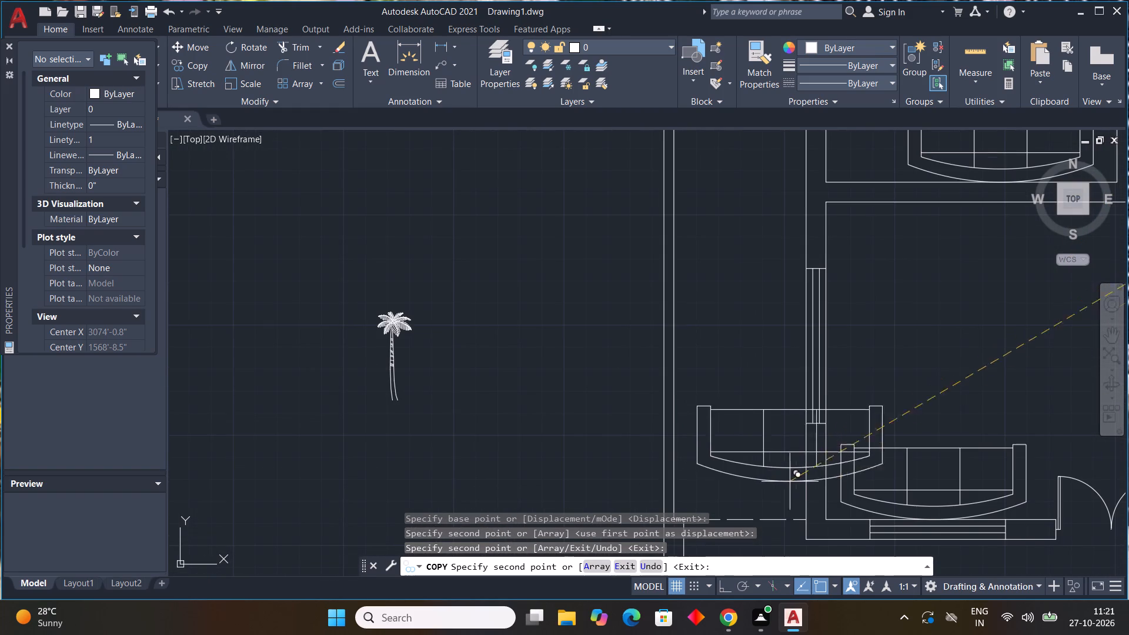
{"action": "scroll", "coordinate": [962, 539], "scroll_direction": "down", "scroll_amount": 3}
{"action": "middle_click_drag", "start_coordinate": [964, 550], "coordinate": [704, 443]}
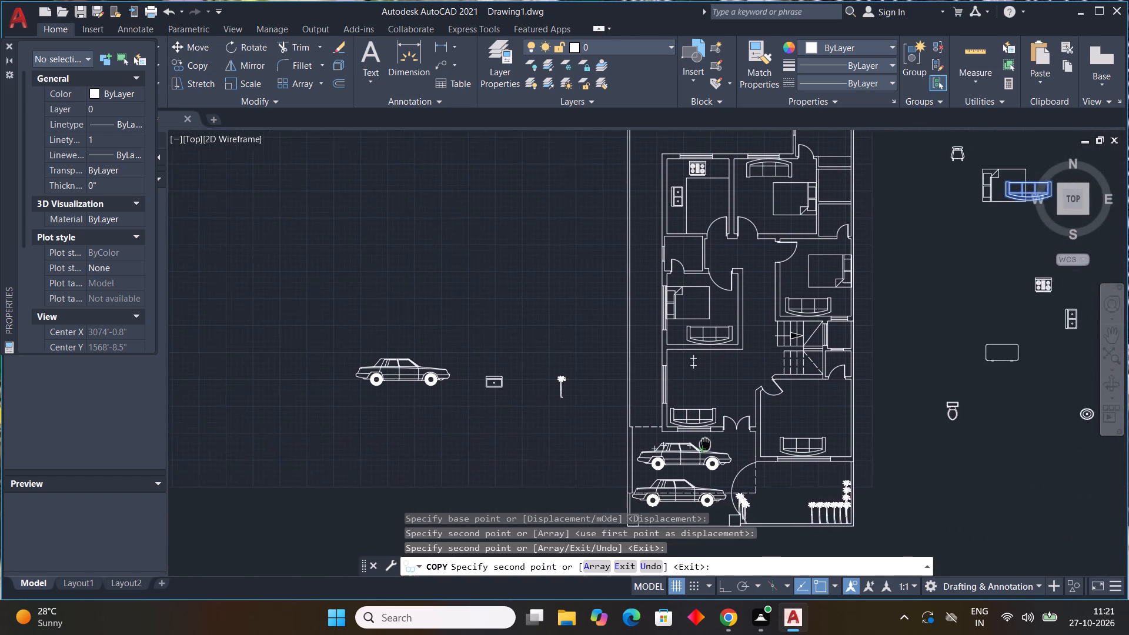
{"action": "middle_click_drag", "start_coordinate": [704, 443], "coordinate": [638, 432]}
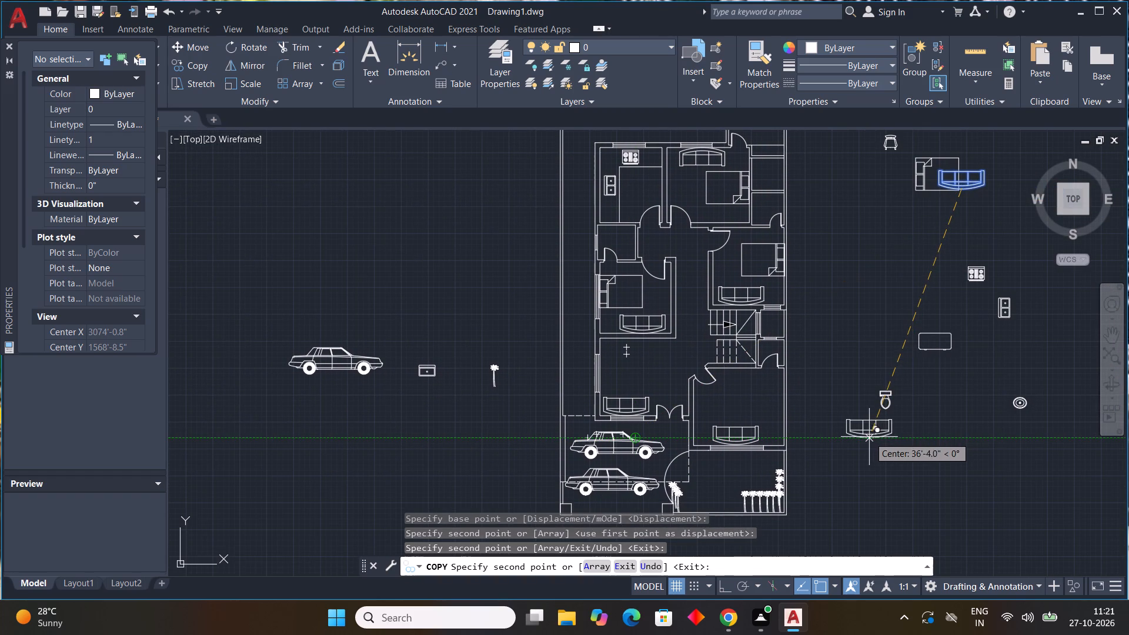
{"action": "key", "text": "Escape"}
Delete the original bed block beside the plan.
{"action": "middle_click_drag", "start_coordinate": [876, 432], "coordinate": [835, 499]}
{"action": "scroll", "coordinate": [864, 473], "scroll_direction": "down", "scroll_amount": 1}
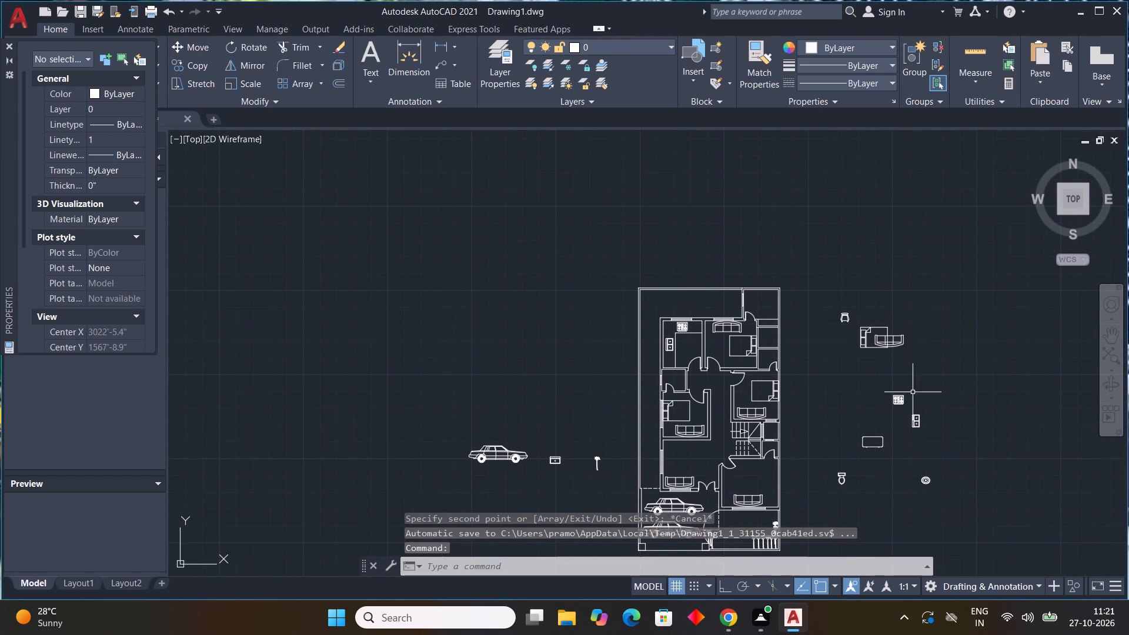
{"action": "left_click", "coordinate": [861, 346]}
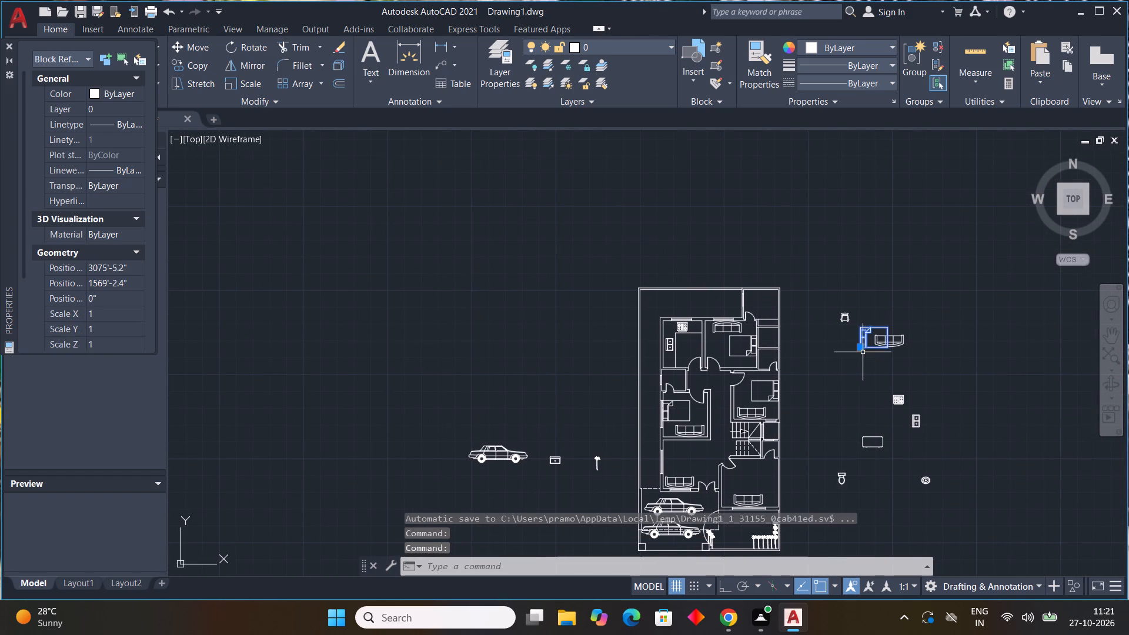
{"action": "key", "text": "Delete"}
Rotate the original sofa block 270° about its right end, using Ortho, so its backrest faces left.
{"action": "left_click_drag", "start_coordinate": [910, 327], "coordinate": [878, 349]}
{"action": "left_click", "coordinate": [847, 365]}
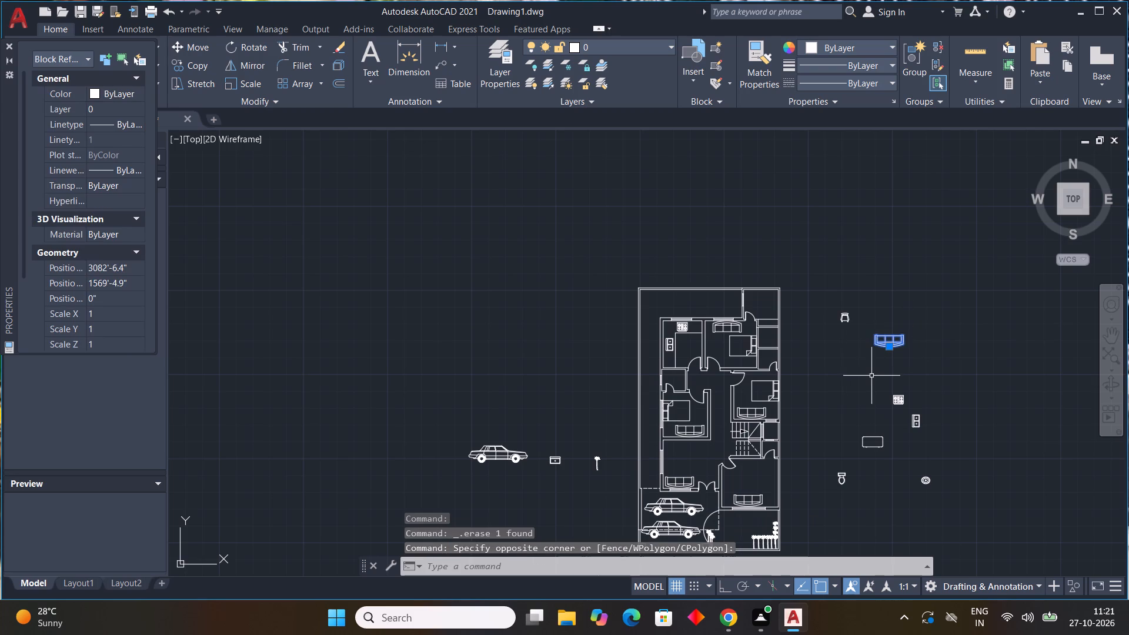
{"action": "key", "text": "r"}
{"action": "type", "text": "o"}
{"action": "key", "text": "space"}
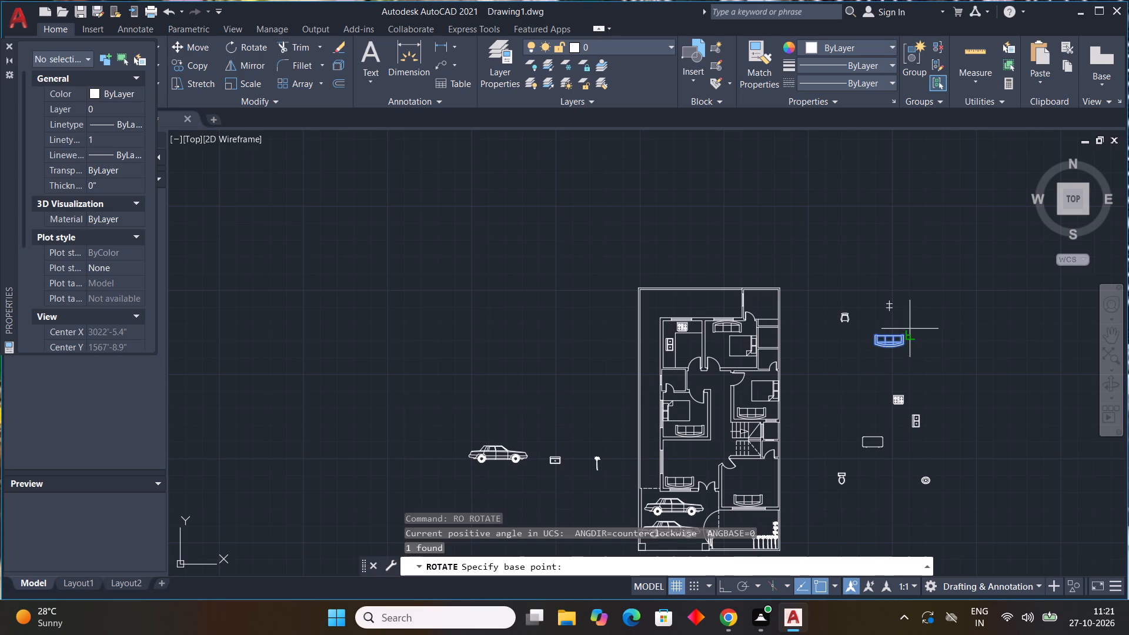
{"action": "left_click_drag", "start_coordinate": [901, 332], "coordinate": [901, 342]}
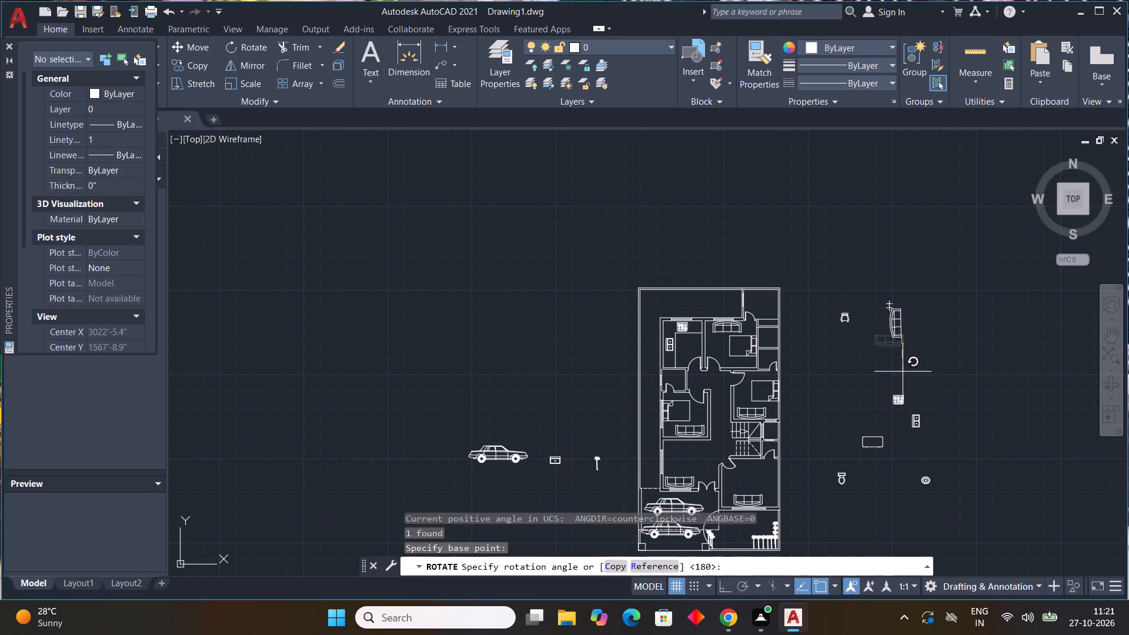
{"action": "key", "text": "F8"}
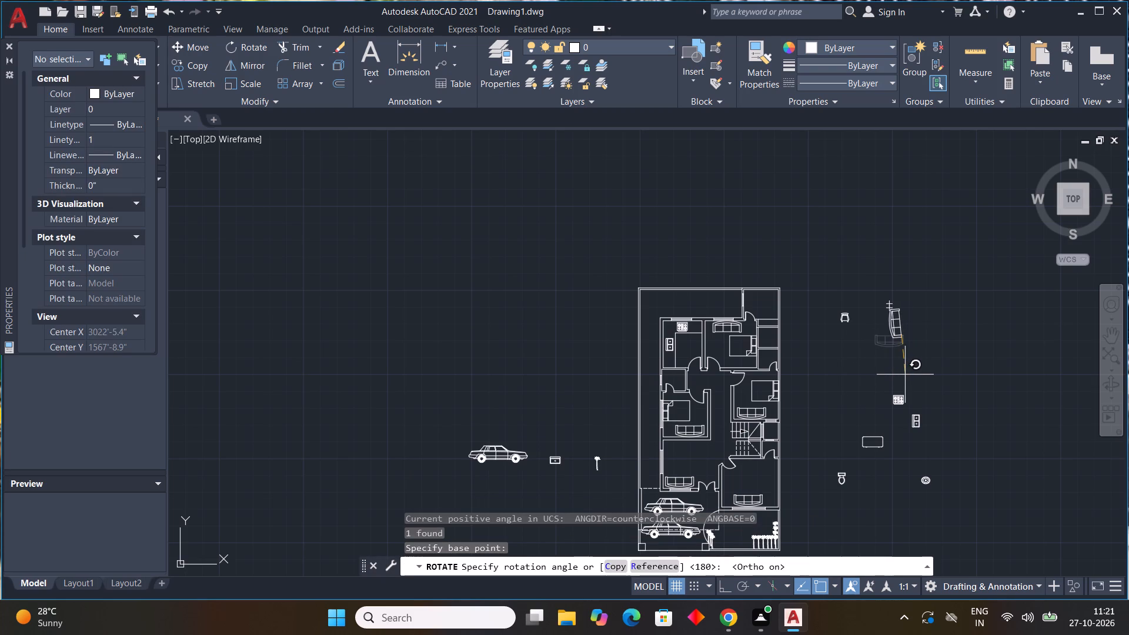
{"action": "left_click", "coordinate": [905, 375]}
Copy the upright sofa into the front room beside the double door, with Ortho off and its backrest against the left window wall.
{"action": "left_click_drag", "start_coordinate": [913, 306], "coordinate": [891, 321]}
{"action": "left_click", "coordinate": [884, 329]}
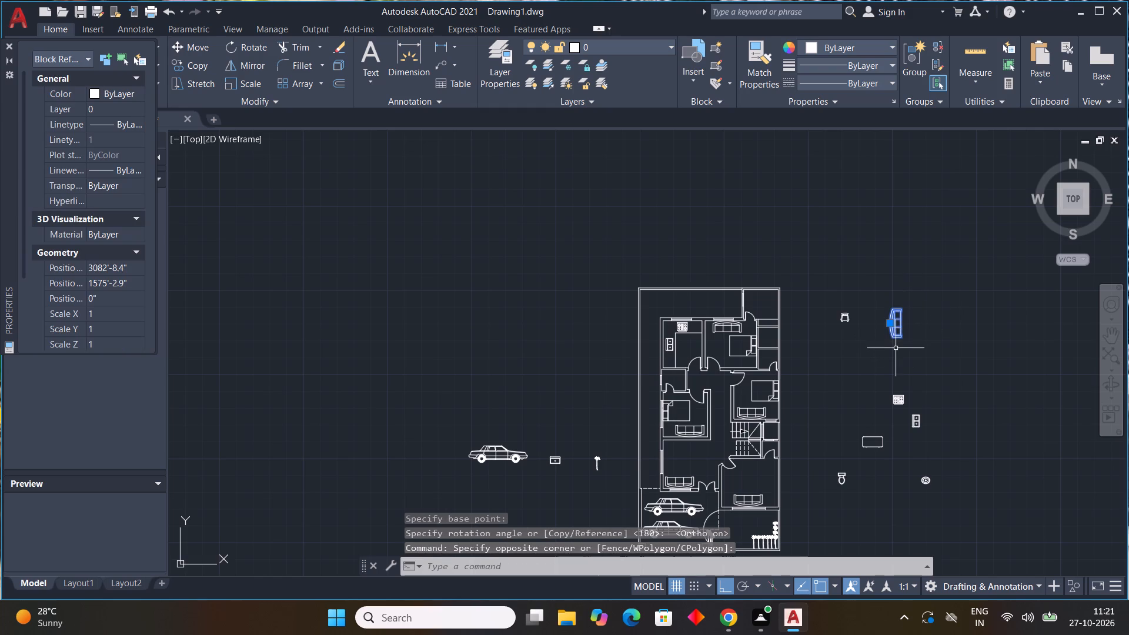
{"action": "key", "text": "F8"}
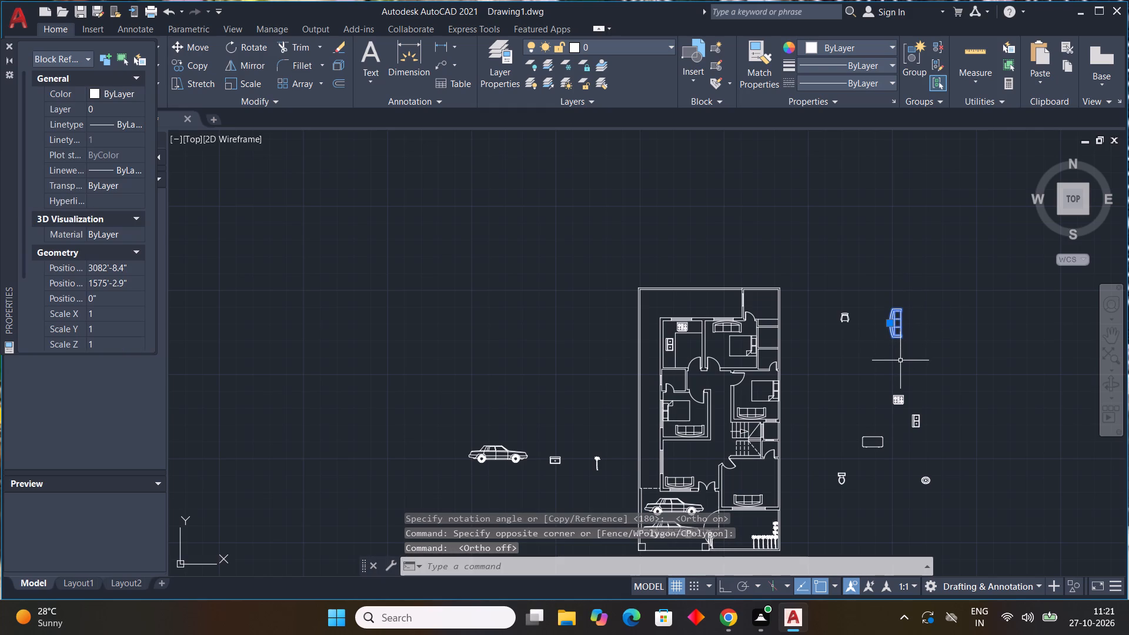
{"action": "key", "text": "c"}
{"action": "type", "text": "o"}
{"action": "key", "text": "space"}
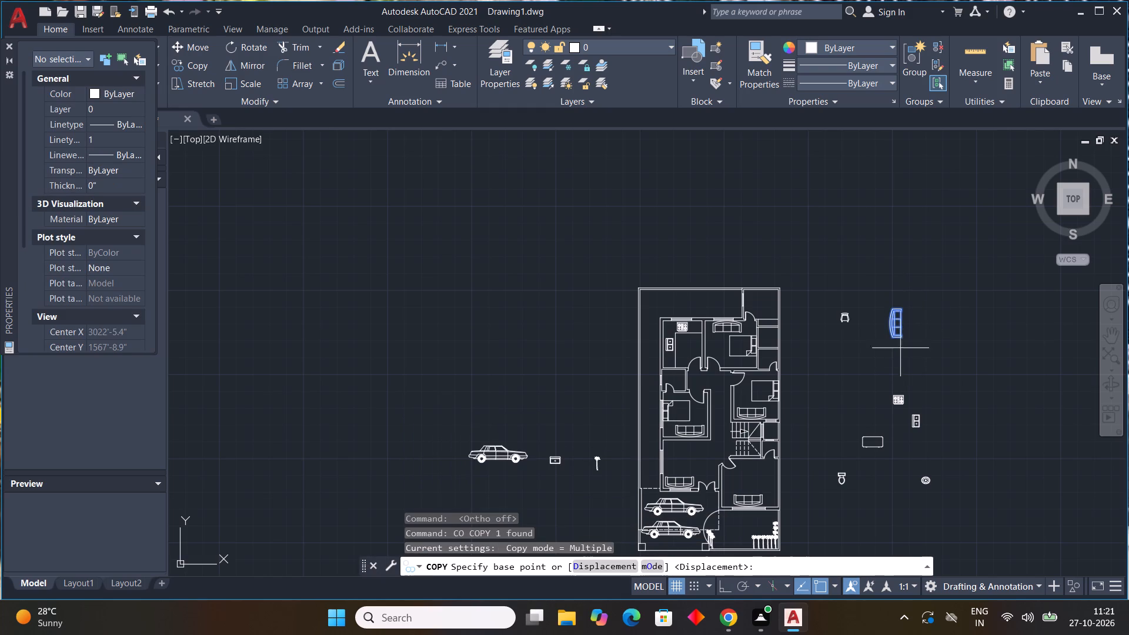
{"action": "left_click_drag", "start_coordinate": [894, 322], "coordinate": [885, 328]}
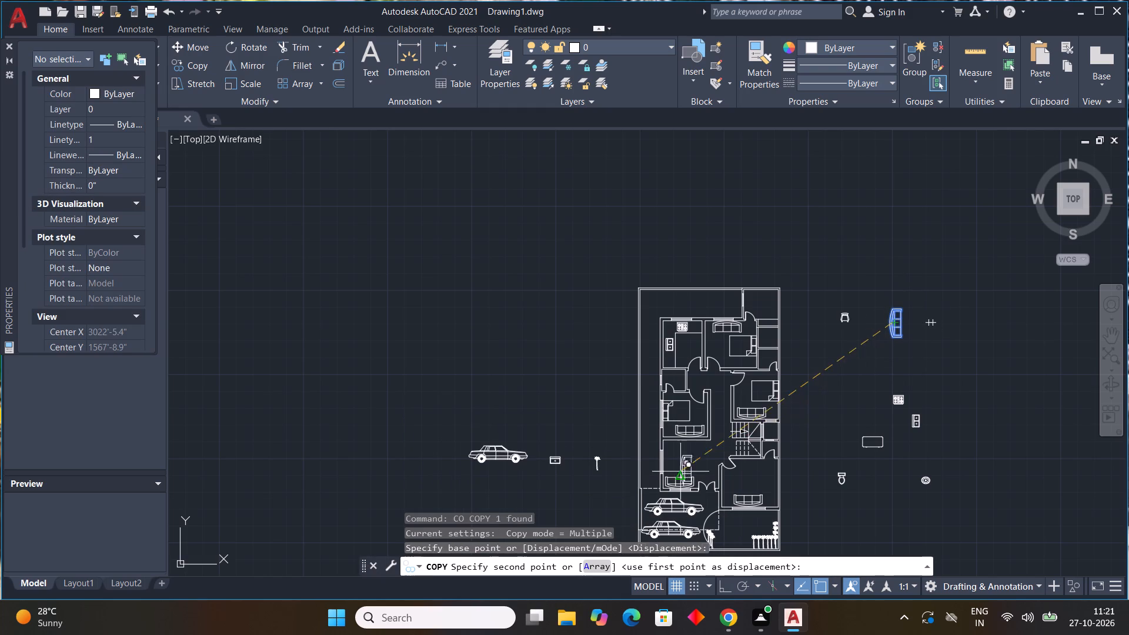
{"action": "scroll", "coordinate": [656, 472], "scroll_direction": "up", "scroll_amount": 4}
{"action": "scroll", "coordinate": [754, 417], "scroll_direction": "up", "scroll_amount": 3}
{"action": "scroll", "coordinate": [726, 399], "scroll_direction": "down", "scroll_amount": 3}
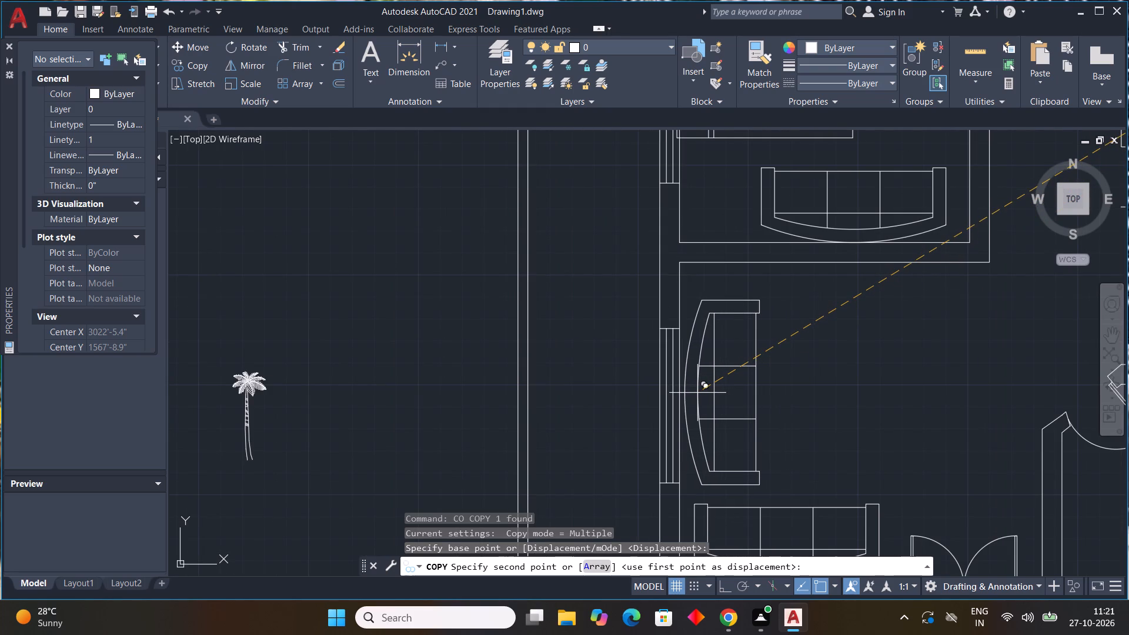
{"action": "left_click", "coordinate": [697, 393]}
{"action": "middle_click_drag", "start_coordinate": [791, 377], "coordinate": [749, 506]}
{"action": "scroll", "coordinate": [789, 397], "scroll_direction": "down", "scroll_amount": 1}
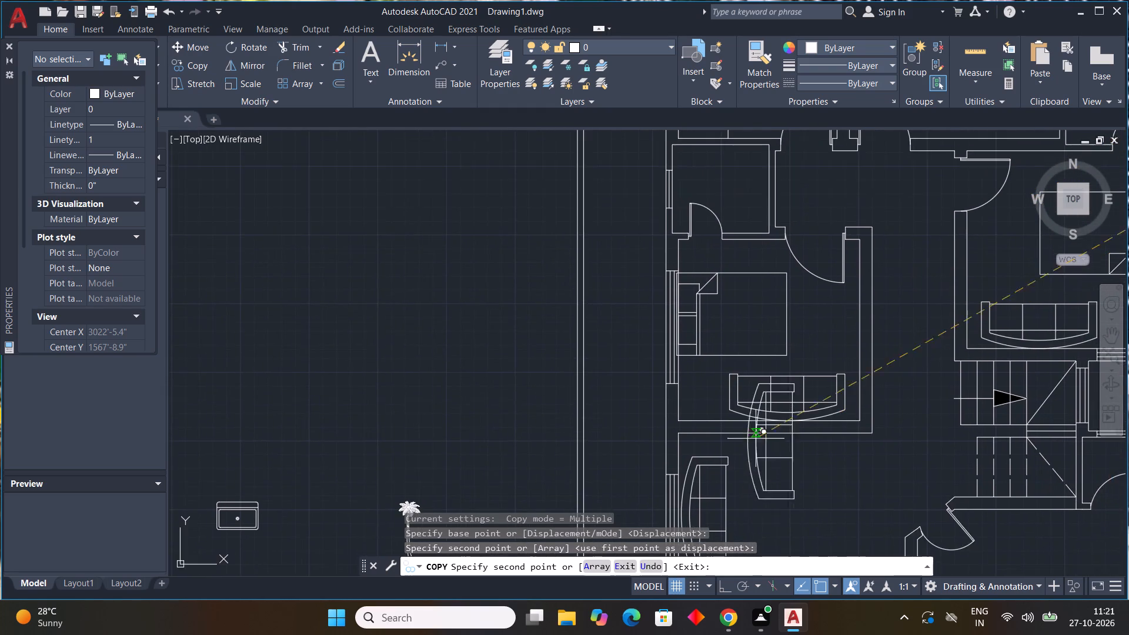
{"action": "middle_click_drag", "start_coordinate": [767, 400], "coordinate": [723, 553]}
{"action": "middle_click", "coordinate": [723, 553]}
{"action": "middle_click_drag", "start_coordinate": [724, 431], "coordinate": [714, 467]}
{"action": "scroll", "coordinate": [720, 444], "scroll_direction": "down", "scroll_amount": 2}
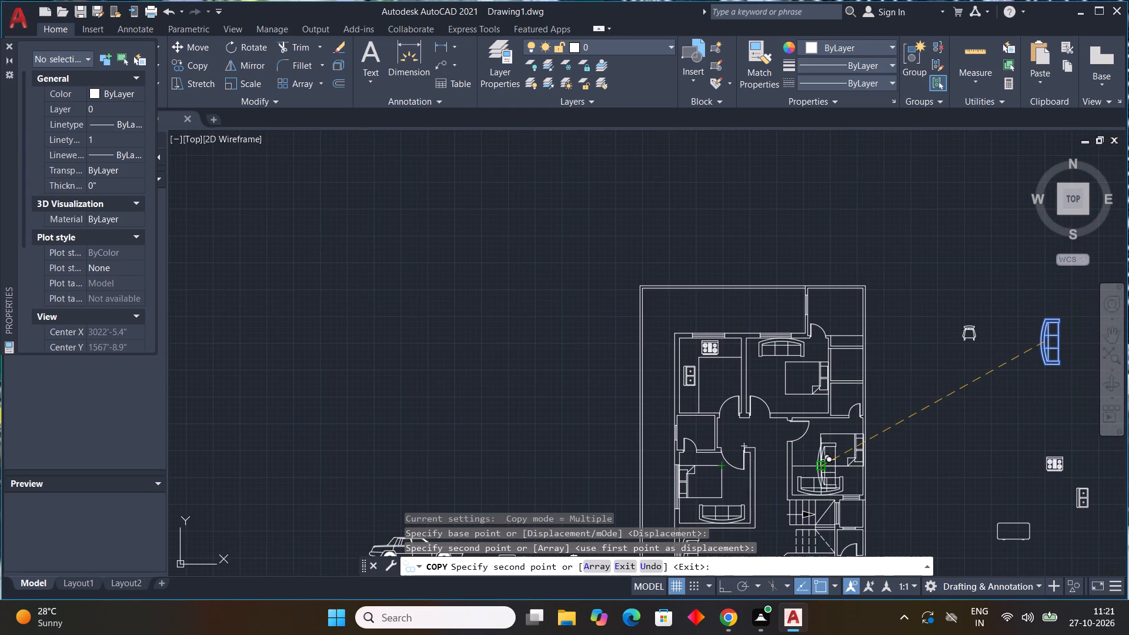
{"action": "scroll", "coordinate": [822, 456], "scroll_direction": "down", "scroll_amount": 1}
{"action": "middle_click_drag", "start_coordinate": [819, 444], "coordinate": [710, 303]}
{"action": "scroll", "coordinate": [736, 416], "scroll_direction": "up", "scroll_amount": 4}
{"action": "scroll", "coordinate": [745, 416], "scroll_direction": "down", "scroll_amount": 2}
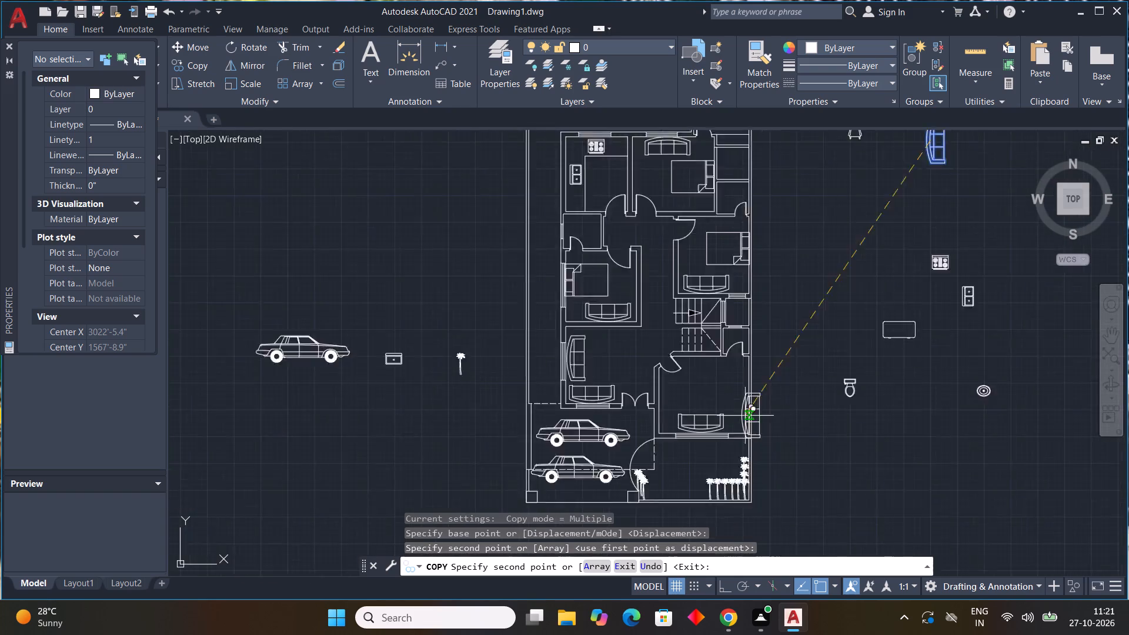
{"action": "scroll", "coordinate": [745, 416], "scroll_direction": "down", "scroll_amount": 2}
{"action": "key", "text": "Escape"}
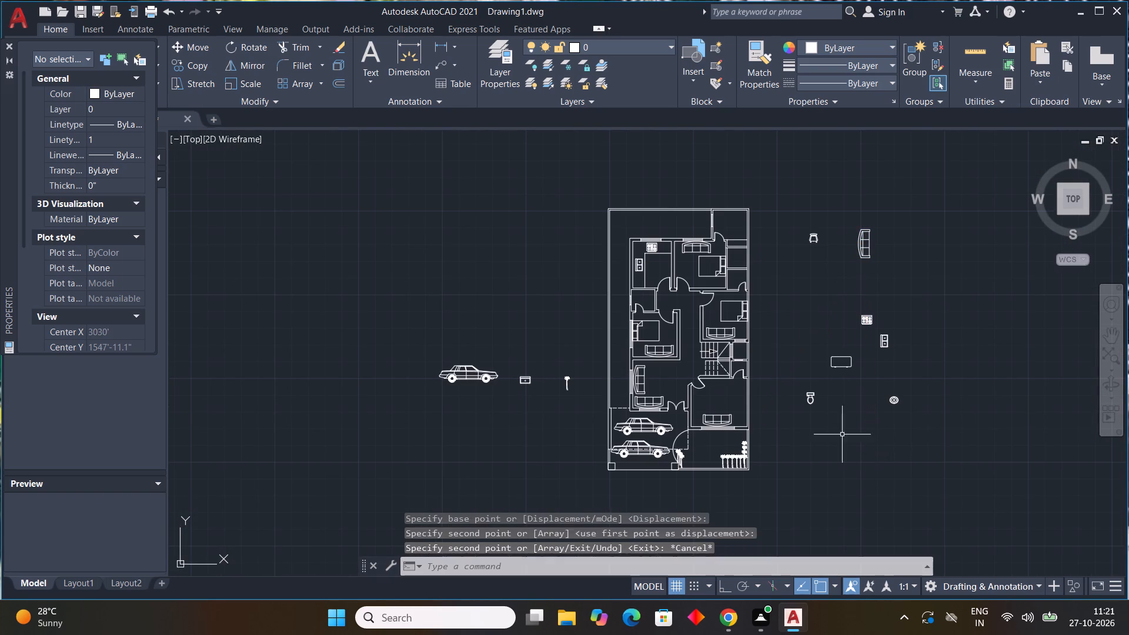
{"action": "key", "text": "Escape"}
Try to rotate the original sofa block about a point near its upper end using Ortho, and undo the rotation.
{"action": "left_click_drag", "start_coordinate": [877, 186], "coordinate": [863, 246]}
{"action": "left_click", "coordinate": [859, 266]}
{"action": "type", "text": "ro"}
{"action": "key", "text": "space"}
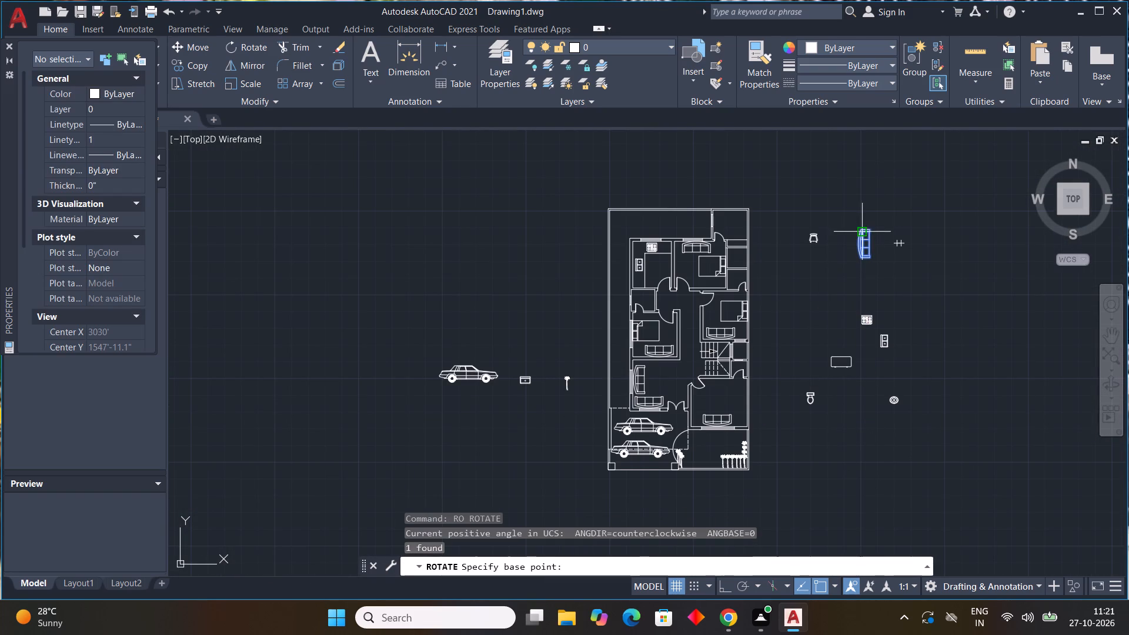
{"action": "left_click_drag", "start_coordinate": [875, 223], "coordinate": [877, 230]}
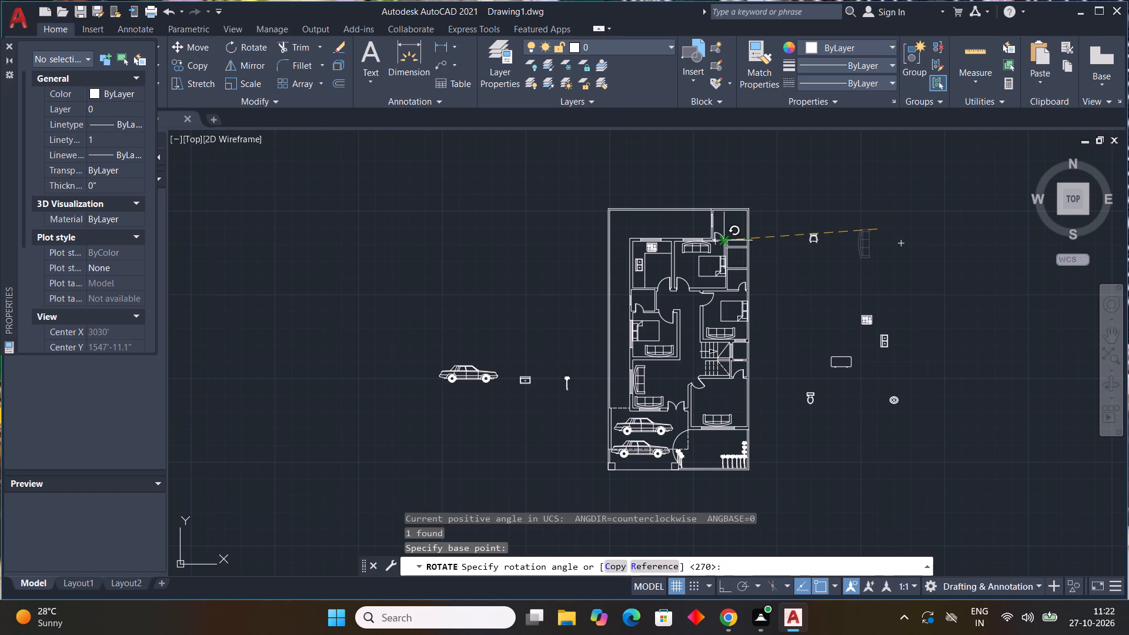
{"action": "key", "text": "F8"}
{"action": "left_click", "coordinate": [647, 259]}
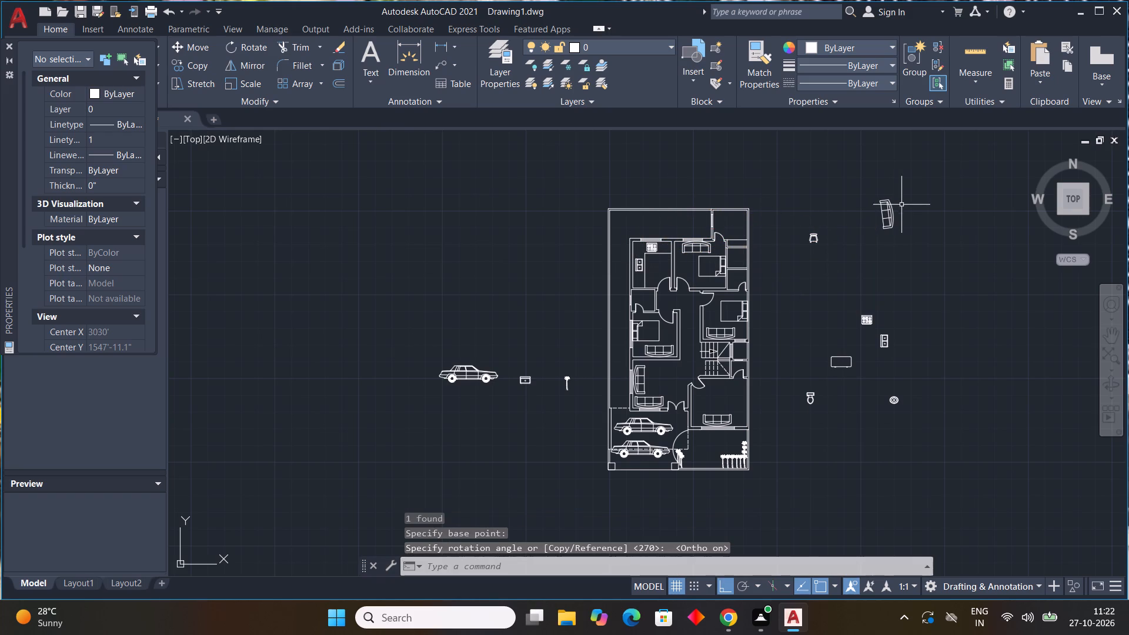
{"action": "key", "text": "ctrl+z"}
Rotate the original sofa block about its upper-right corner, using Ortho, so its backrest faces right.
{"action": "left_click_drag", "start_coordinate": [869, 208], "coordinate": [856, 242]}
{"action": "left_click", "coordinate": [850, 258]}
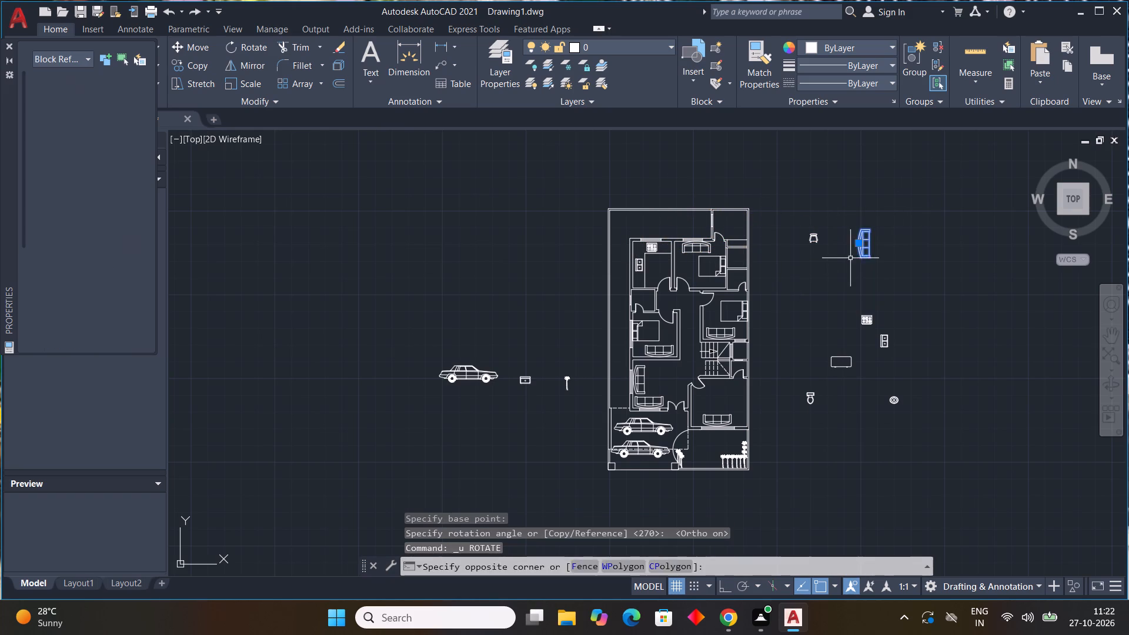
{"action": "type", "text": "ro"}
{"action": "key", "text": "space"}
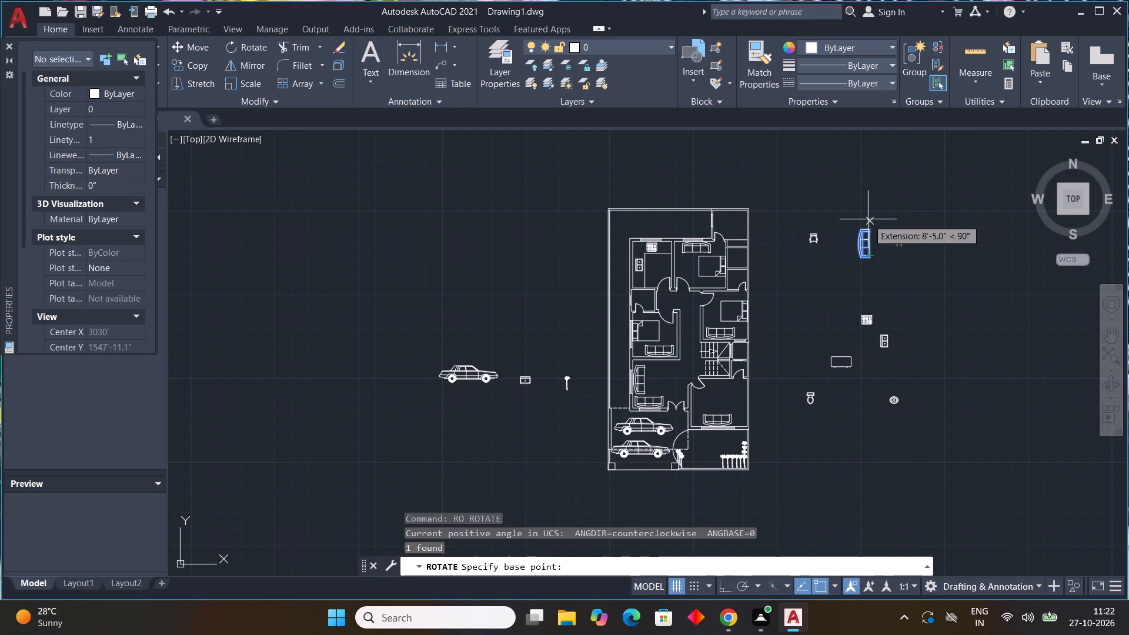
{"action": "left_click_drag", "start_coordinate": [872, 232], "coordinate": [881, 245]}
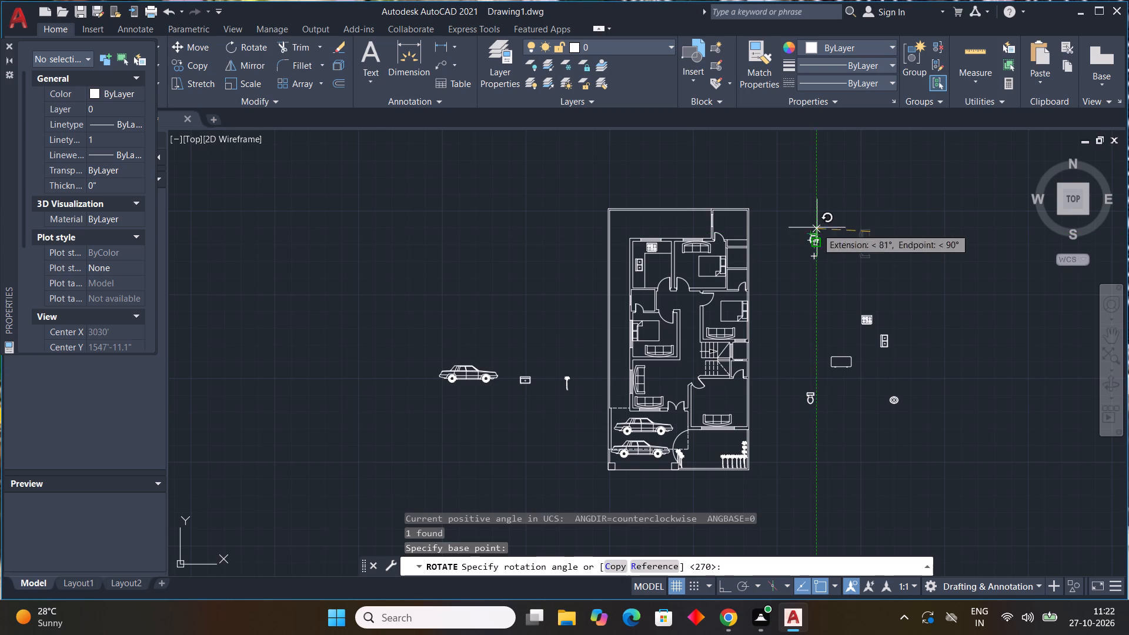
{"action": "key", "text": "F8"}
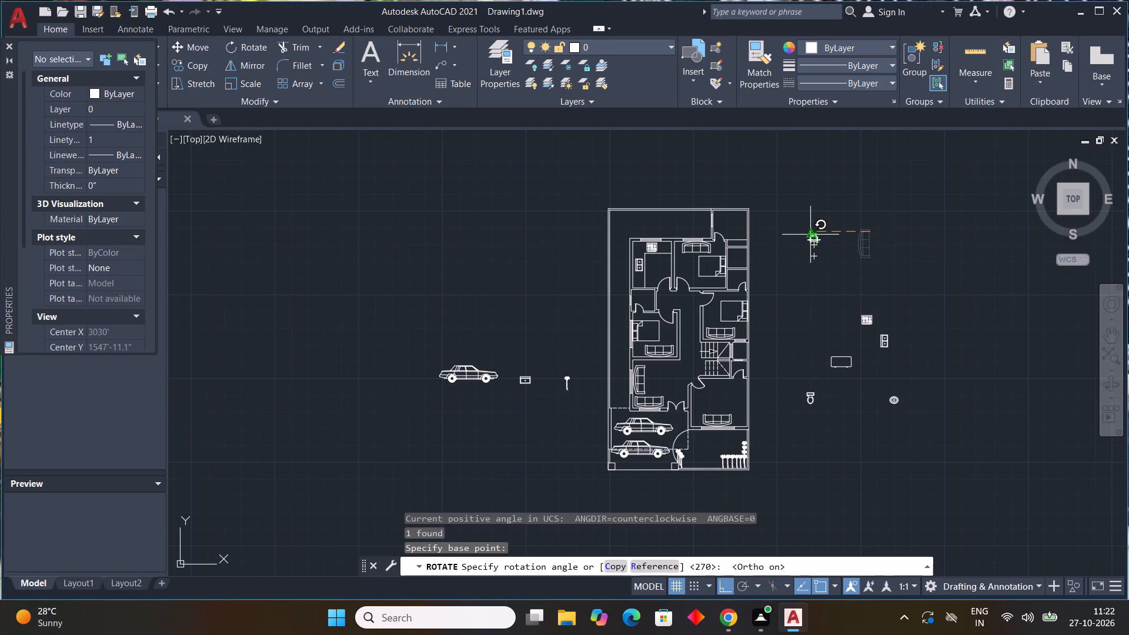
{"action": "left_click", "coordinate": [810, 236]}
{"action": "scroll", "coordinate": [897, 225], "scroll_direction": "up", "scroll_amount": 3}
{"action": "scroll", "coordinate": [903, 239], "scroll_direction": "down", "scroll_amount": 1}
{"action": "middle_click_drag", "start_coordinate": [904, 240], "coordinate": [919, 269]}
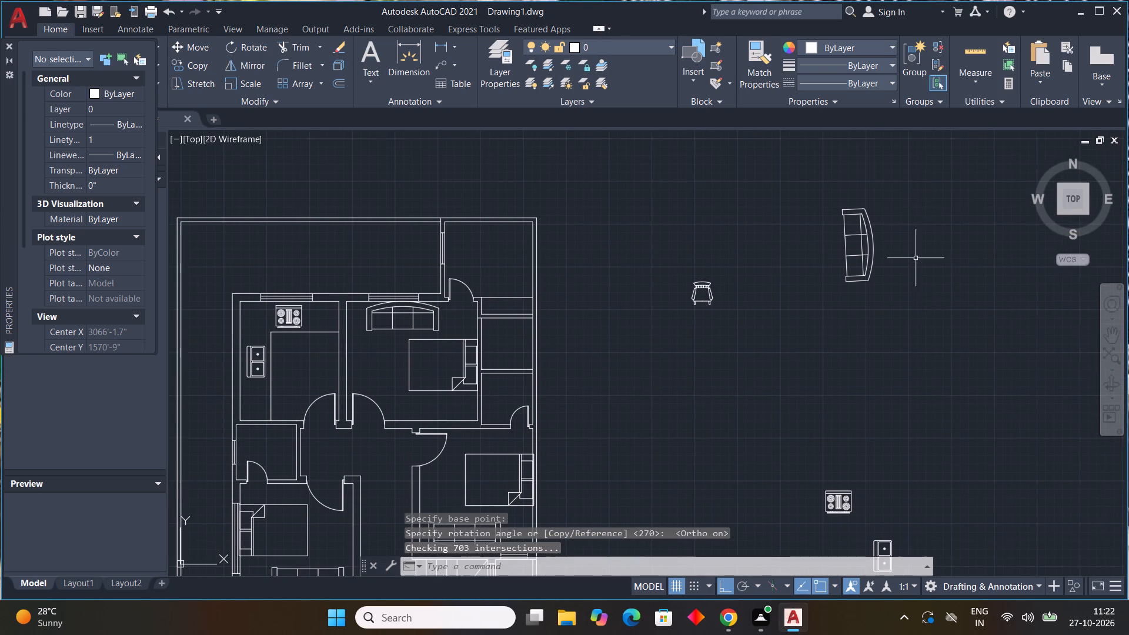
Move the chair block down to the free space between the plan and the stove block, with Ortho off.
{"action": "key", "text": "F8"}
{"action": "left_click_drag", "start_coordinate": [740, 251], "coordinate": [708, 309]}
{"action": "left_click", "coordinate": [703, 311]}
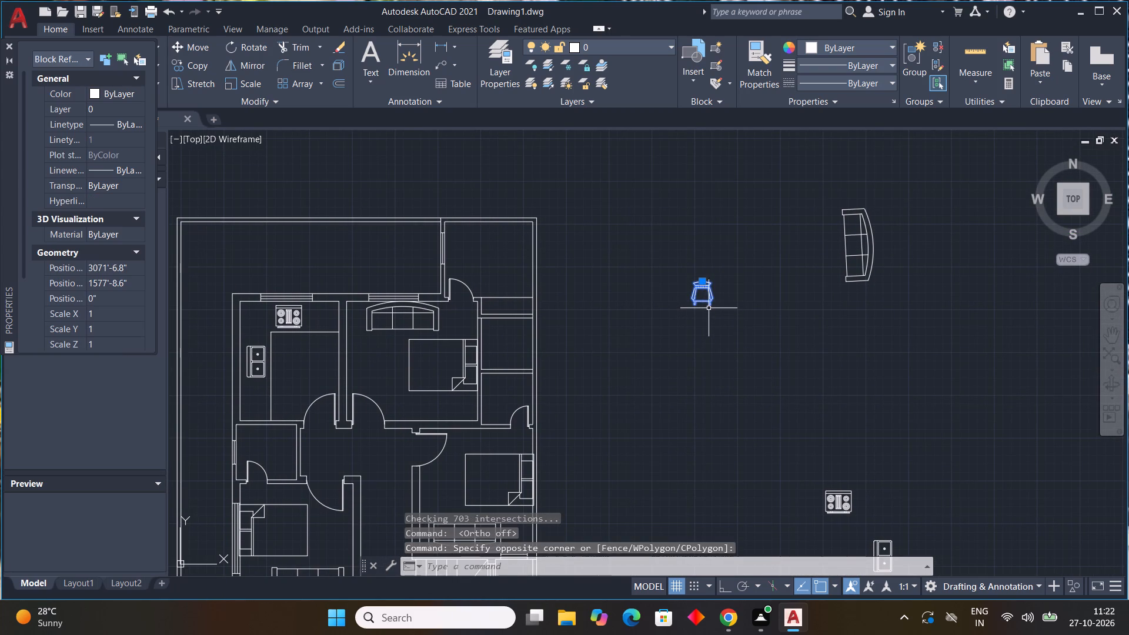
{"action": "type", "text": "m"}
{"action": "key", "text": "space"}
{"action": "left_click_drag", "start_coordinate": [696, 269], "coordinate": [673, 458]}
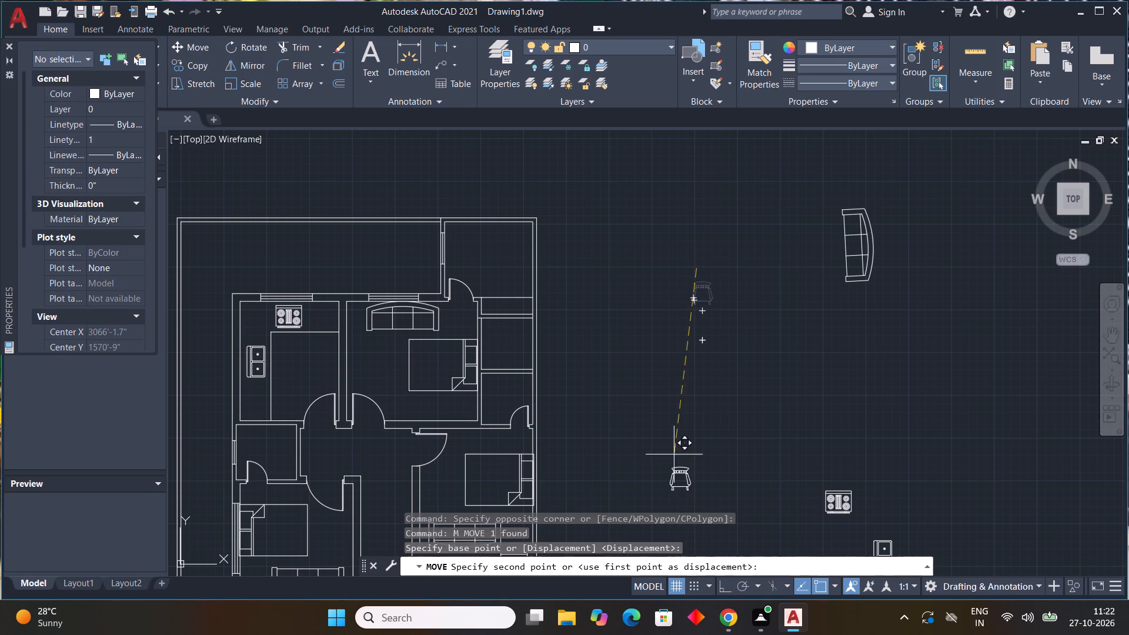
{"action": "left_click_drag", "start_coordinate": [673, 458], "coordinate": [670, 463]}
{"action": "left_click", "coordinate": [670, 462]}
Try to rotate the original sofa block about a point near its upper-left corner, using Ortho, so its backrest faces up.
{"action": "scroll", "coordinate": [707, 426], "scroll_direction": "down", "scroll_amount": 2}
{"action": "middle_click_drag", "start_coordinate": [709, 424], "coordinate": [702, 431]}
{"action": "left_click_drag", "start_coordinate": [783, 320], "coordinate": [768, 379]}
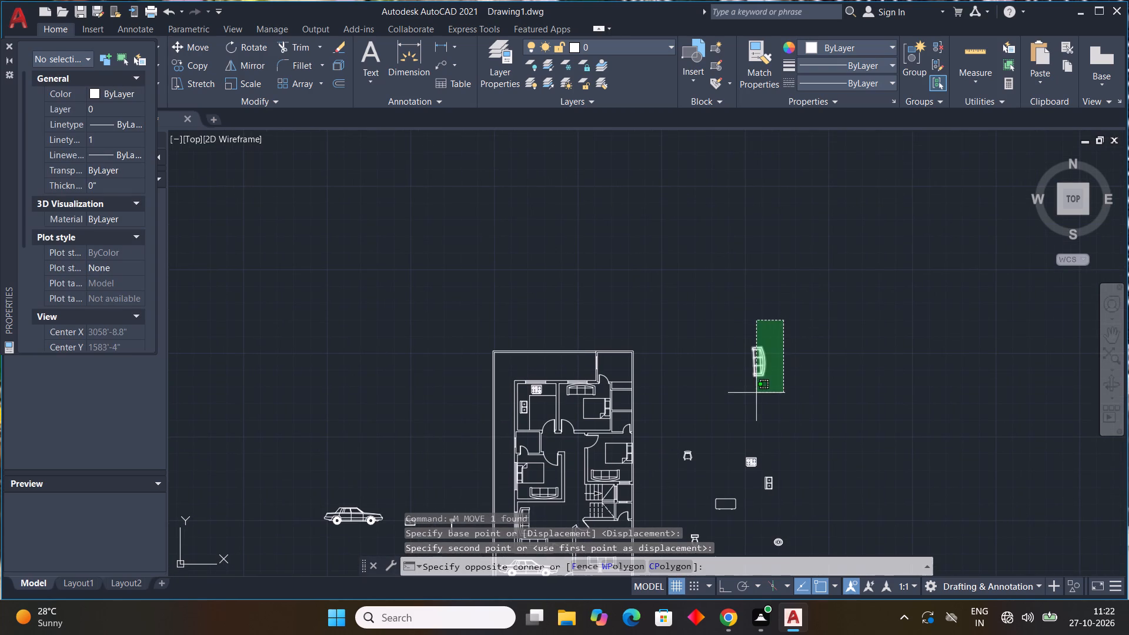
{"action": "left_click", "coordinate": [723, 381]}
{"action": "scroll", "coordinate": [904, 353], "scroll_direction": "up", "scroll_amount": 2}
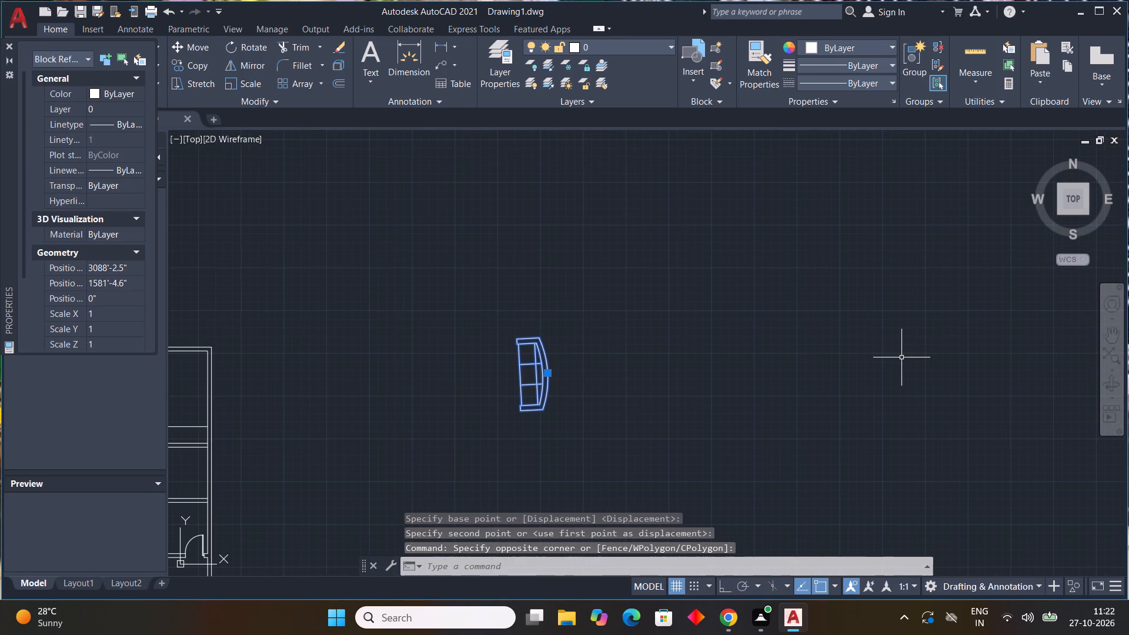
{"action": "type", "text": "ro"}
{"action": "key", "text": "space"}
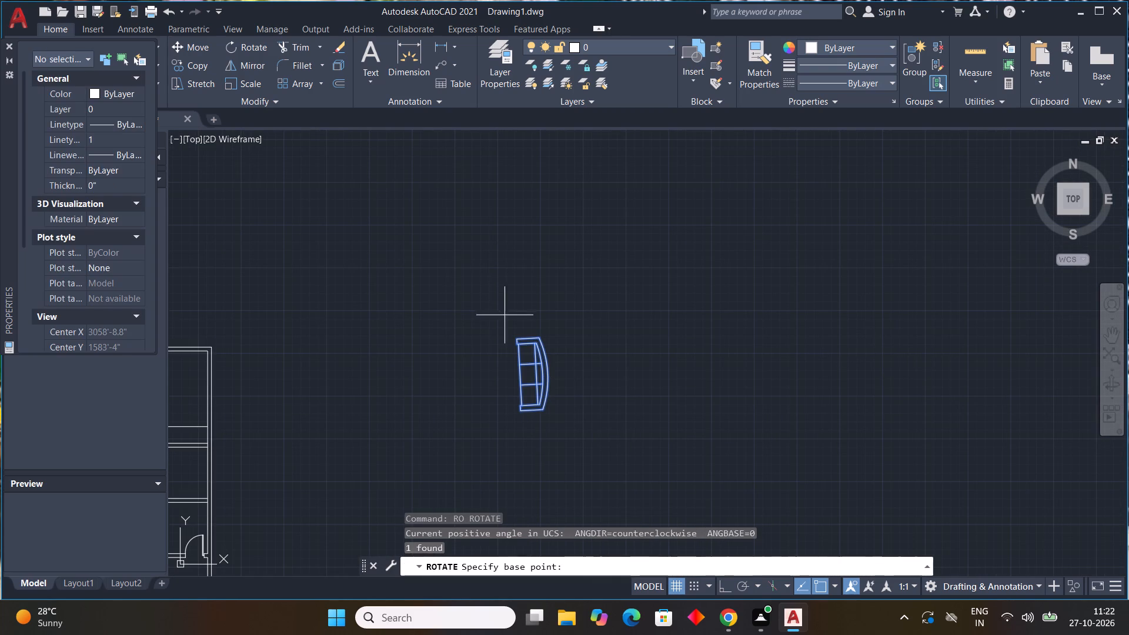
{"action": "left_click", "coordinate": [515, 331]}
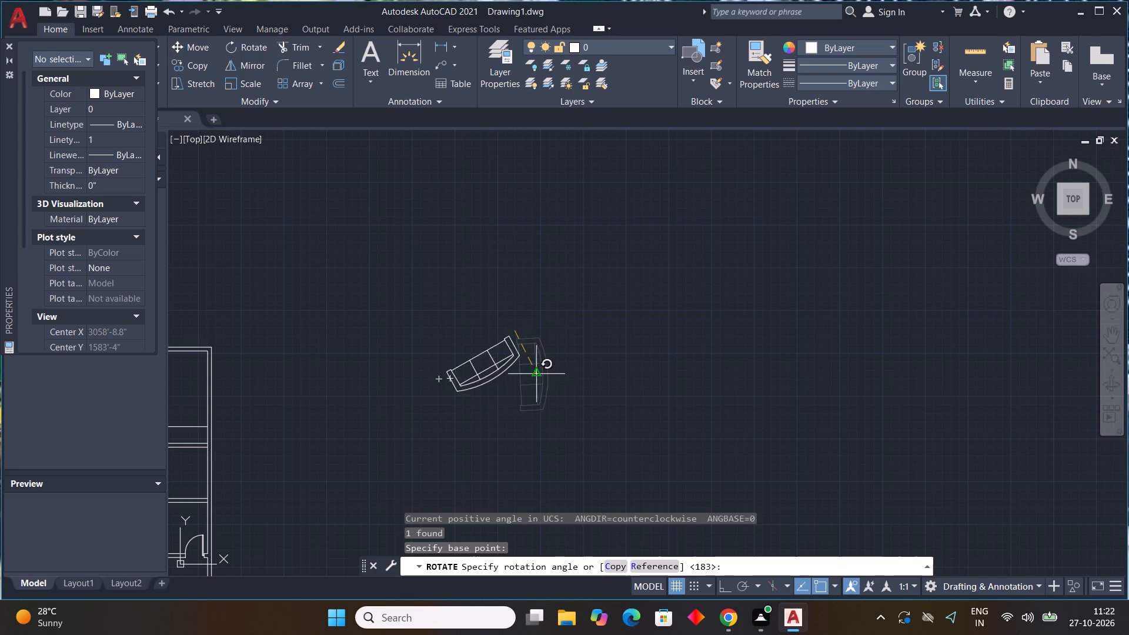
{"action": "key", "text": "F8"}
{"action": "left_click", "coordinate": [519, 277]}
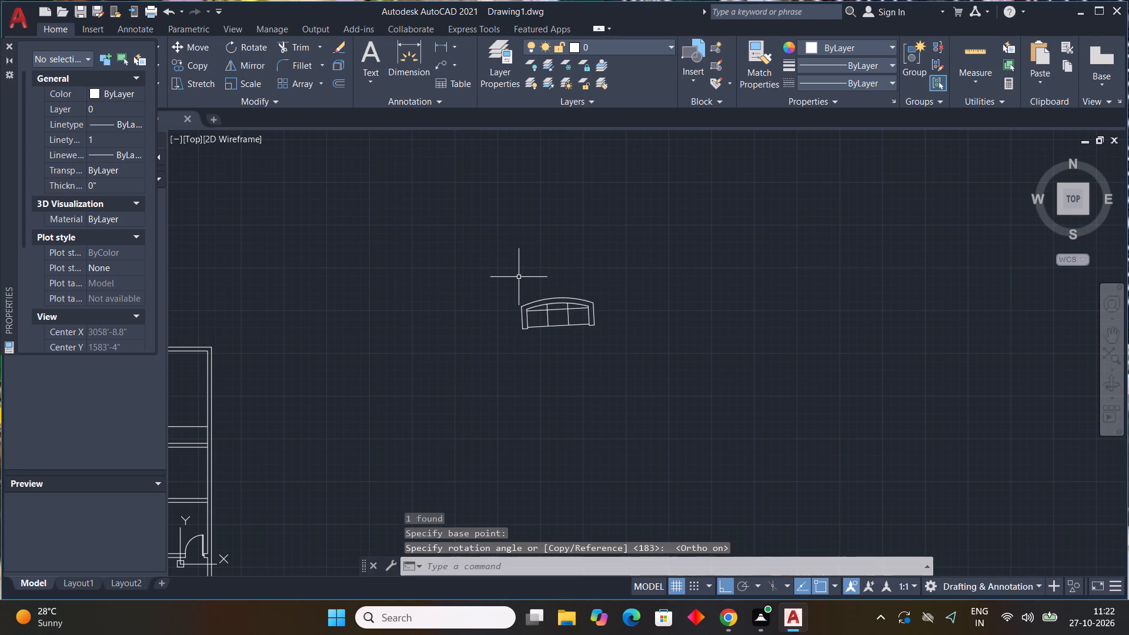
Delete the original sofa block outside the plan.
{"action": "middle_click_drag", "start_coordinate": [615, 297], "coordinate": [680, 388]}
{"action": "scroll", "coordinate": [656, 377], "scroll_direction": "down", "scroll_amount": 1}
{"action": "scroll", "coordinate": [649, 403], "scroll_direction": "up", "scroll_amount": 2}
{"action": "middle_click_drag", "start_coordinate": [657, 378], "coordinate": [703, 277]}
{"action": "scroll", "coordinate": [693, 309], "scroll_direction": "down", "scroll_amount": 4}
{"action": "left_click", "coordinate": [707, 276]}
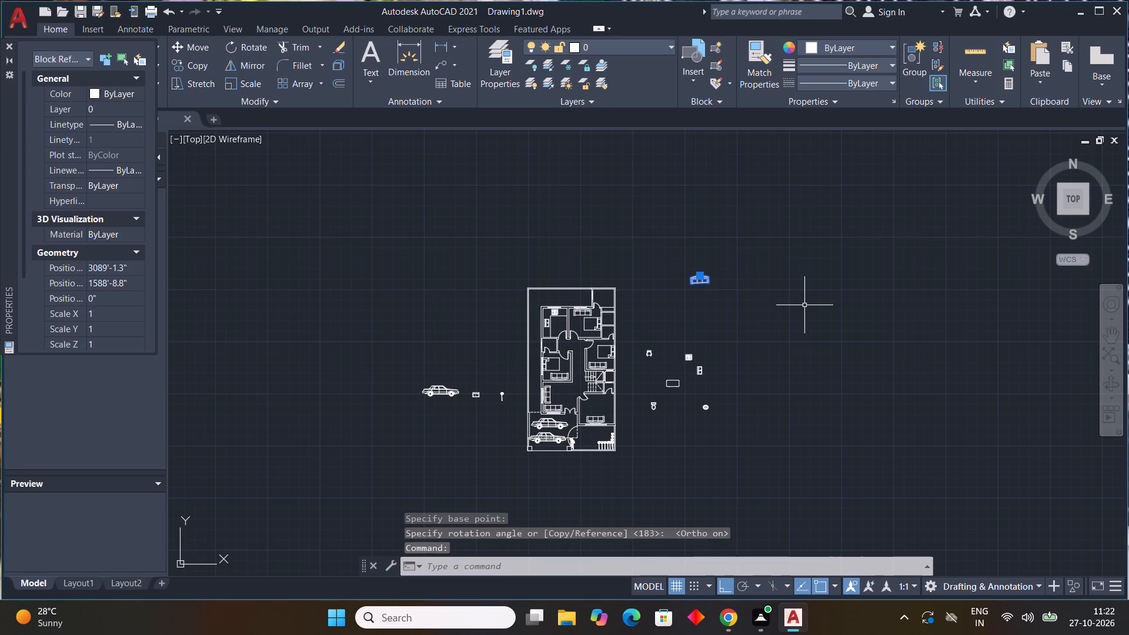
{"action": "key", "text": "Delete"}
Copy the upright sofa at the front room's left window wall to the free space above the stove block, with Ortho off.
{"action": "scroll", "coordinate": [562, 399], "scroll_direction": "up", "scroll_amount": 3}
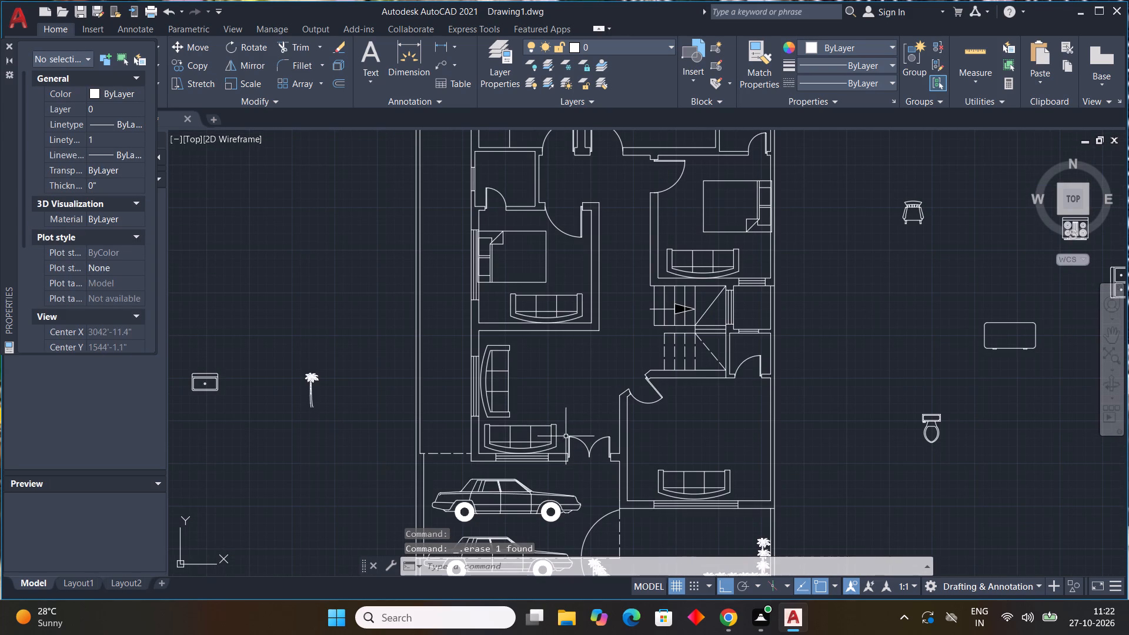
{"action": "left_click", "coordinate": [509, 401]}
{"action": "key", "text": "c"}
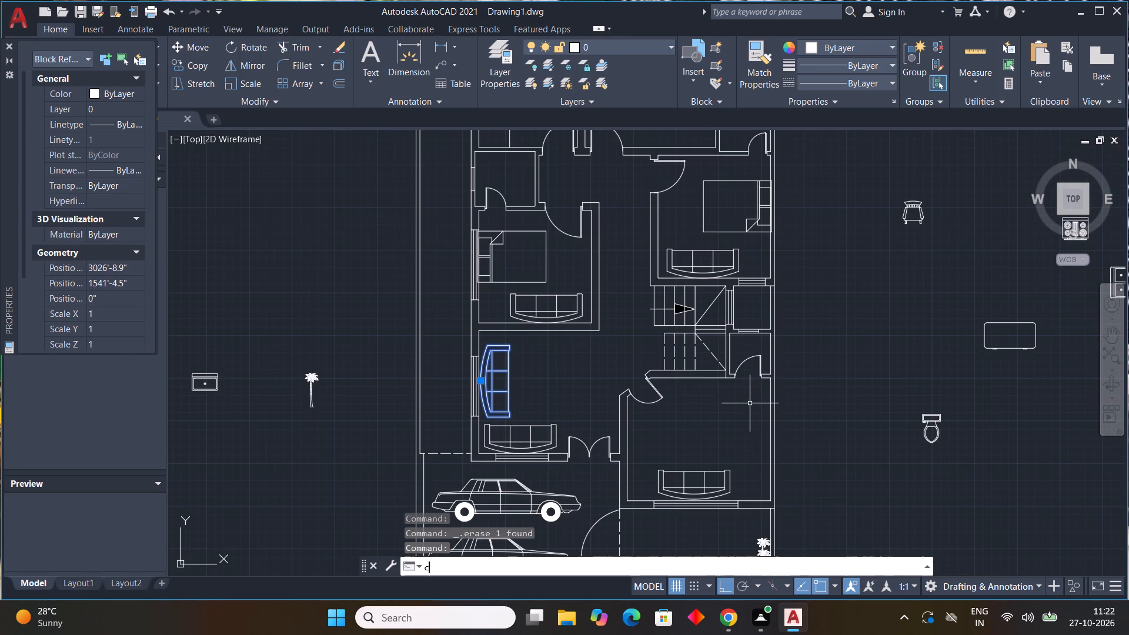
{"action": "type", "text": "o"}
{"action": "key", "text": "space"}
{"action": "left_click", "coordinate": [507, 385]}
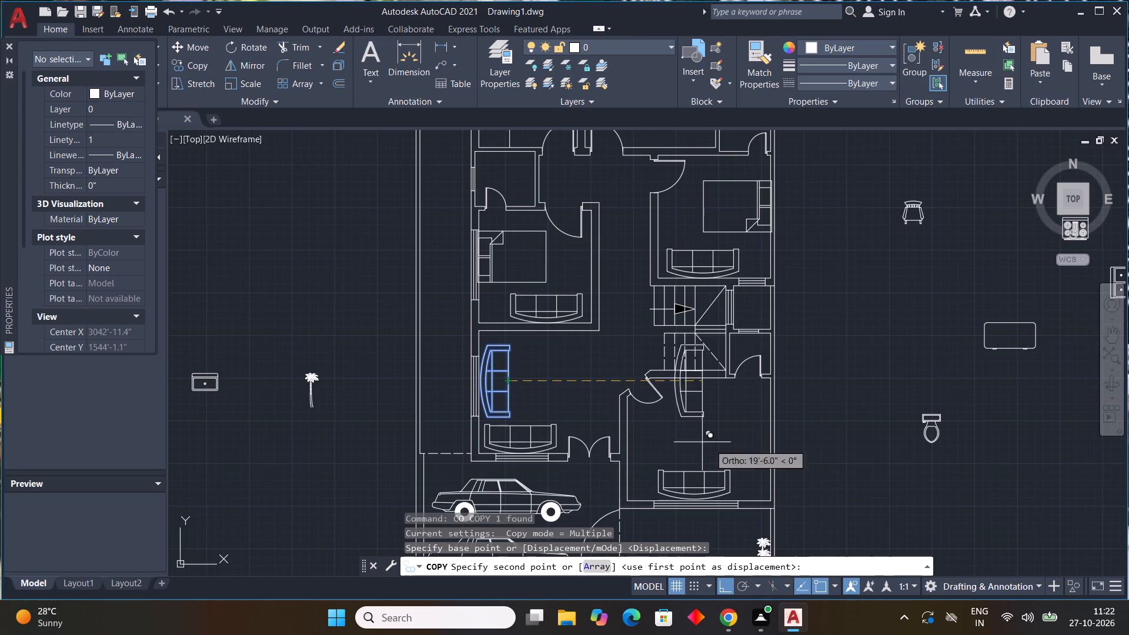
{"action": "middle_click_drag", "start_coordinate": [754, 454], "coordinate": [480, 396]}
{"action": "scroll", "coordinate": [954, 349], "scroll_direction": "down", "scroll_amount": 1}
{"action": "middle_click_drag", "start_coordinate": [951, 348], "coordinate": [851, 517]}
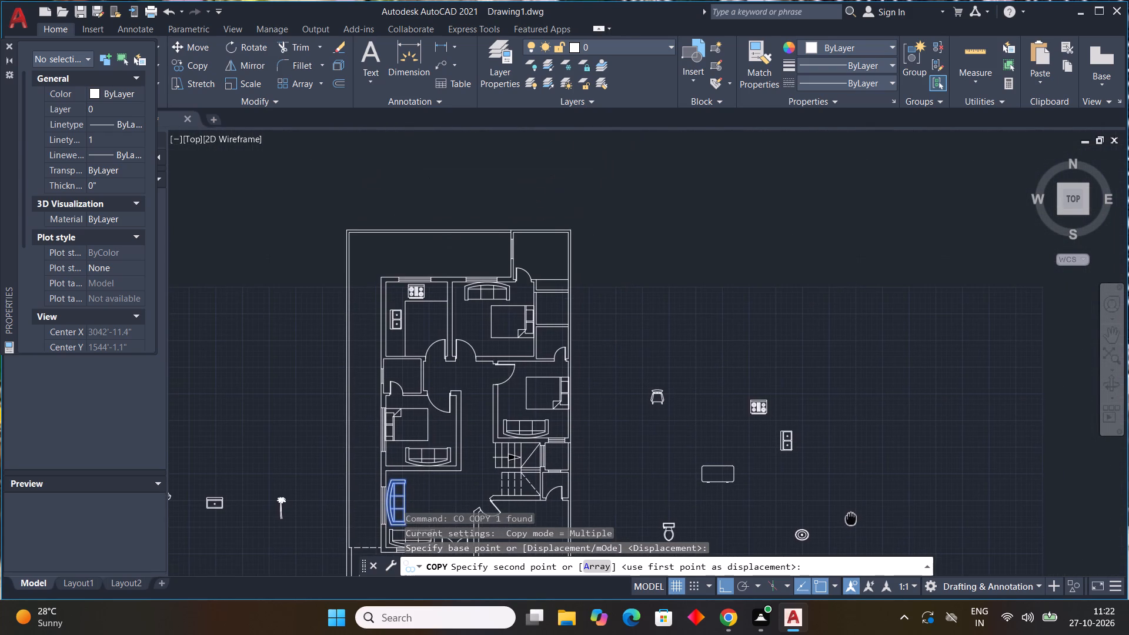
{"action": "middle_click_drag", "start_coordinate": [851, 517], "coordinate": [855, 512]}
{"action": "key", "text": "F8"}
{"action": "middle_click_drag", "start_coordinate": [855, 510], "coordinate": [853, 497]}
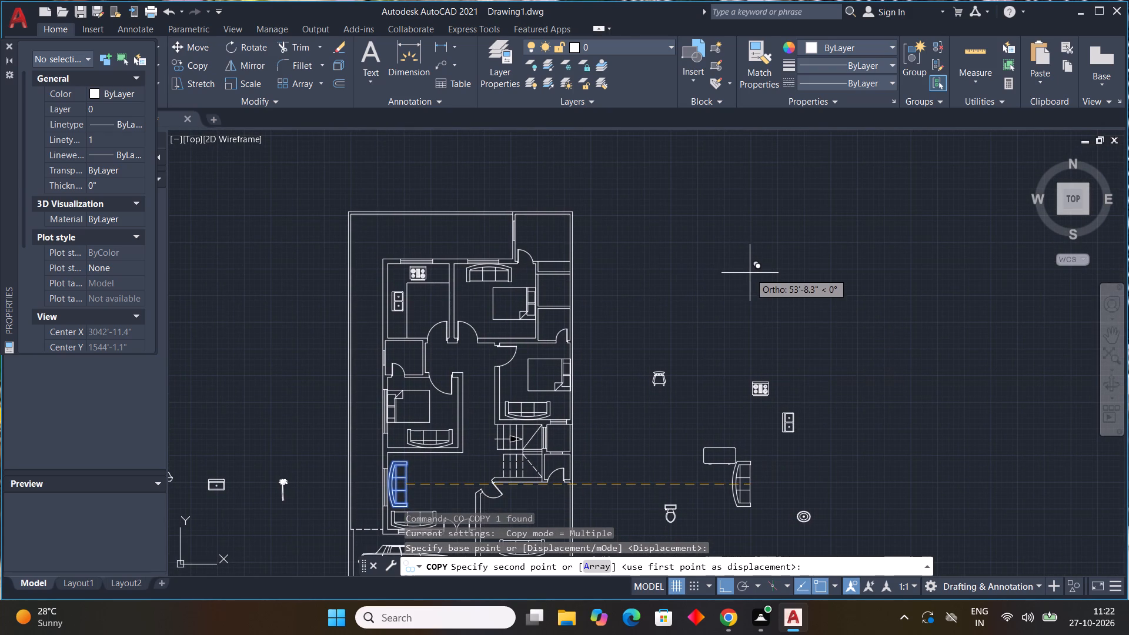
{"action": "key", "text": "F8"}
{"action": "middle_click", "coordinate": [765, 250]}
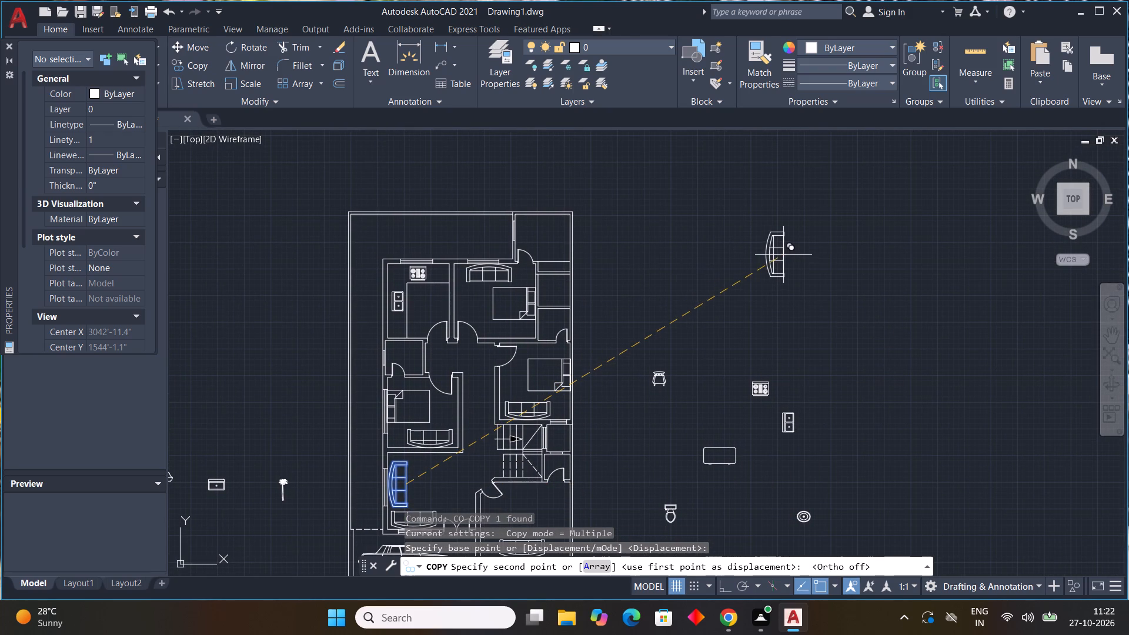
{"action": "left_click", "coordinate": [783, 255]}
{"action": "key", "text": "Escape"}
Rotate the sofa copy outside the plan 180° about its upper-right corner, using Ortho, so its backrest faces right.
{"action": "left_click_drag", "start_coordinate": [817, 222], "coordinate": [737, 270]}
{"action": "left_click", "coordinate": [693, 320]}
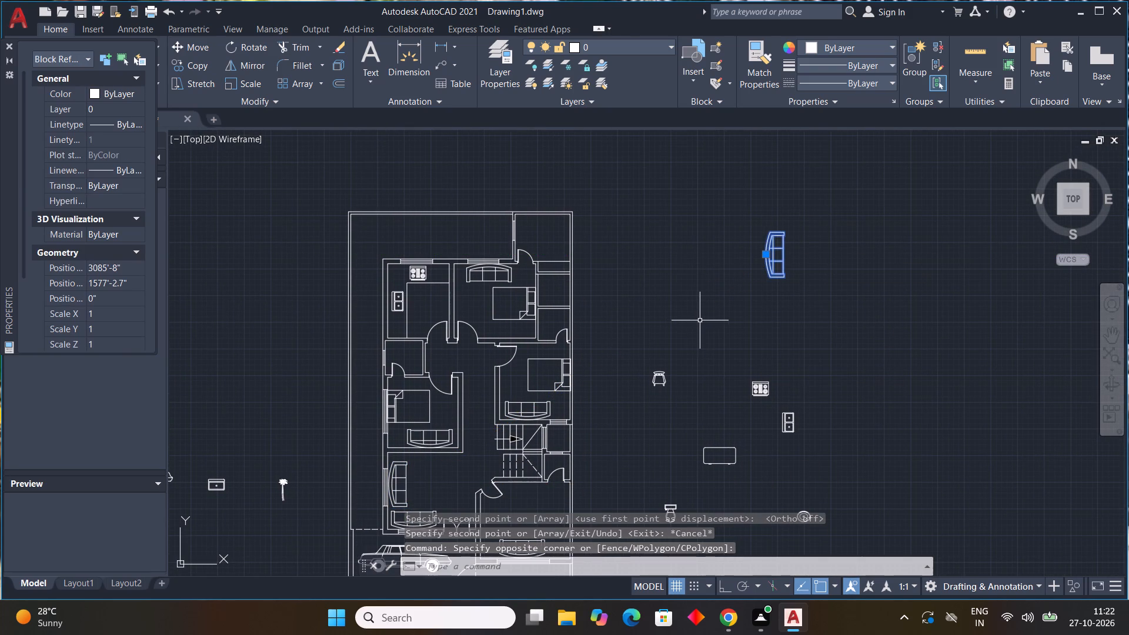
{"action": "key", "text": "r"}
{"action": "type", "text": "o"}
{"action": "key", "text": "space"}
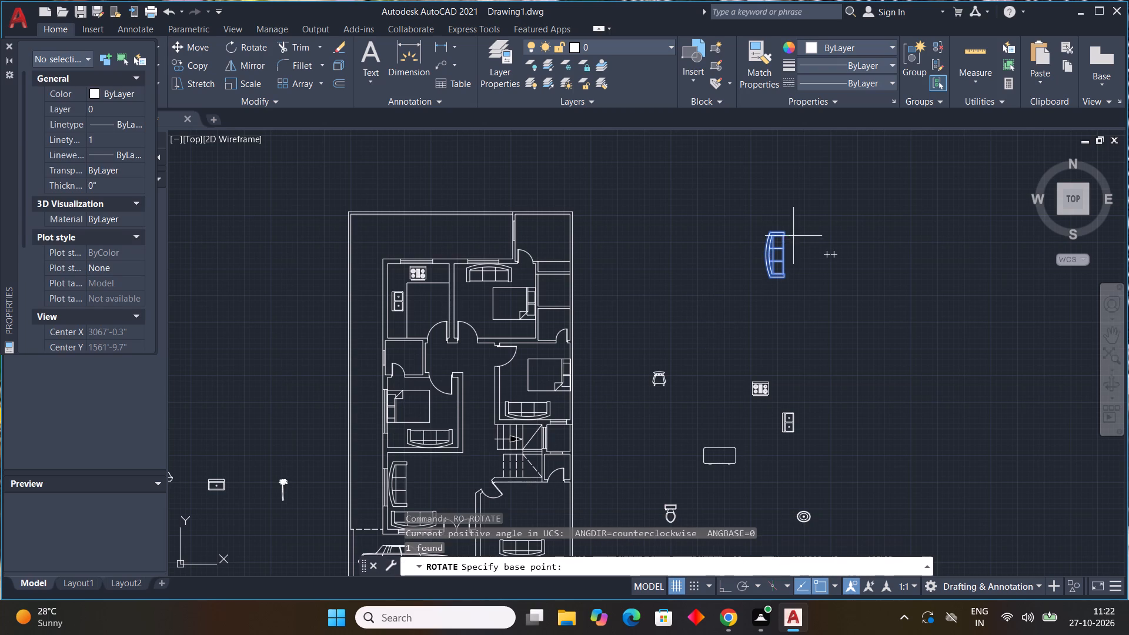
{"action": "left_click", "coordinate": [786, 233]}
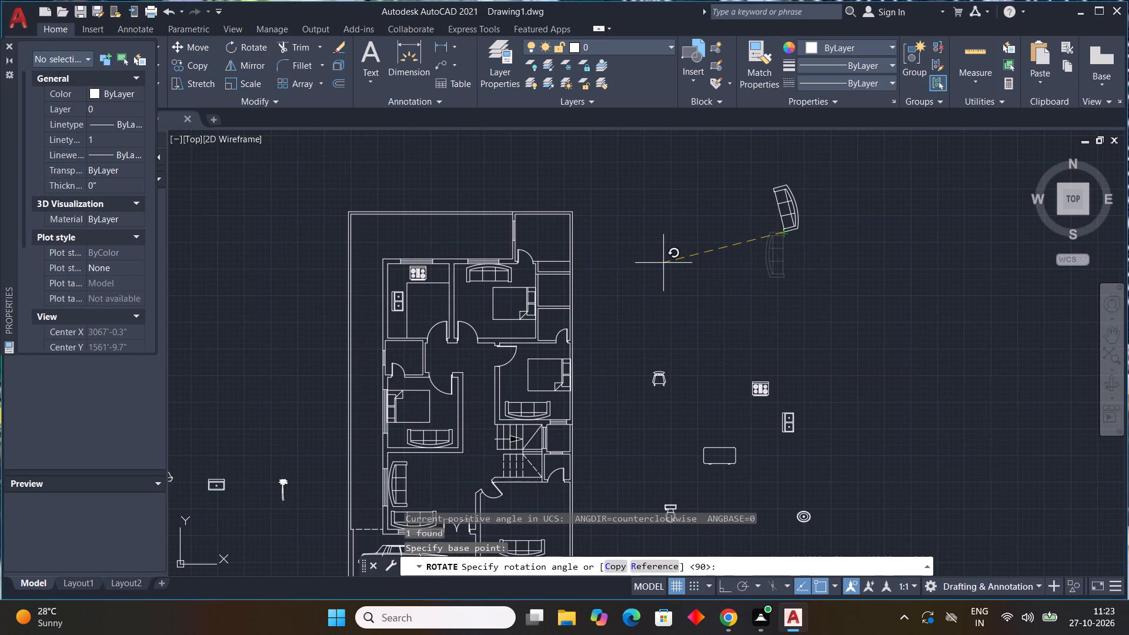
{"action": "key", "text": "F8"}
{"action": "left_click", "coordinate": [672, 257]}
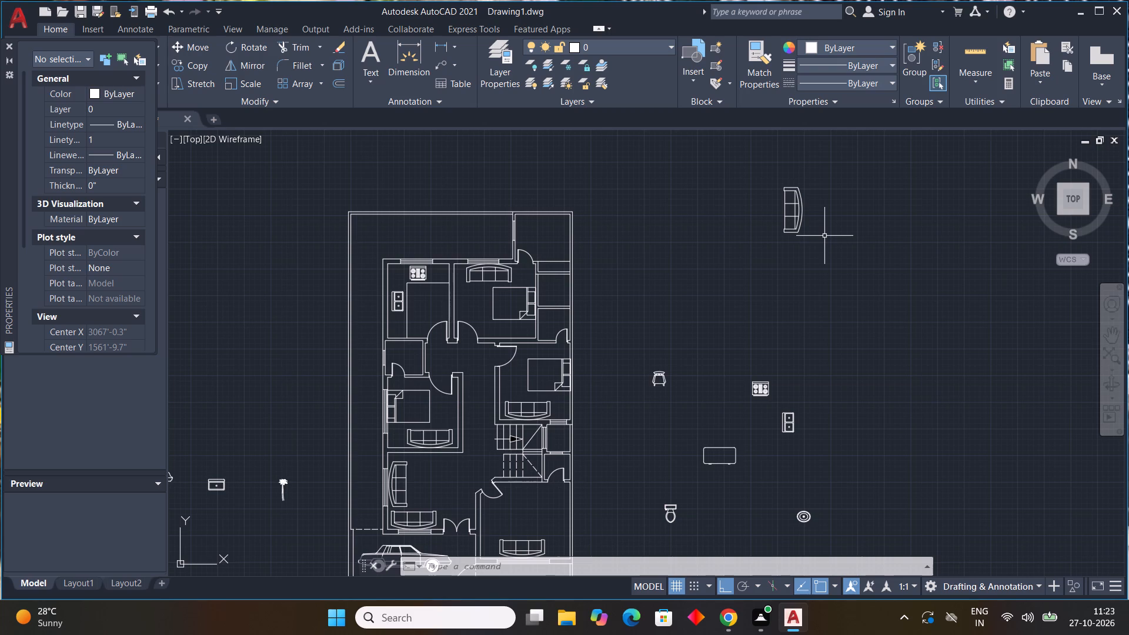
Copy the rotated sofa into the room below the staircase, with Ortho off and its backrest against the right outer wall.
{"action": "left_click_drag", "start_coordinate": [818, 180], "coordinate": [779, 207]}
{"action": "left_click", "coordinate": [741, 238]}
{"action": "key", "text": "c"}
{"action": "key", "text": "o"}
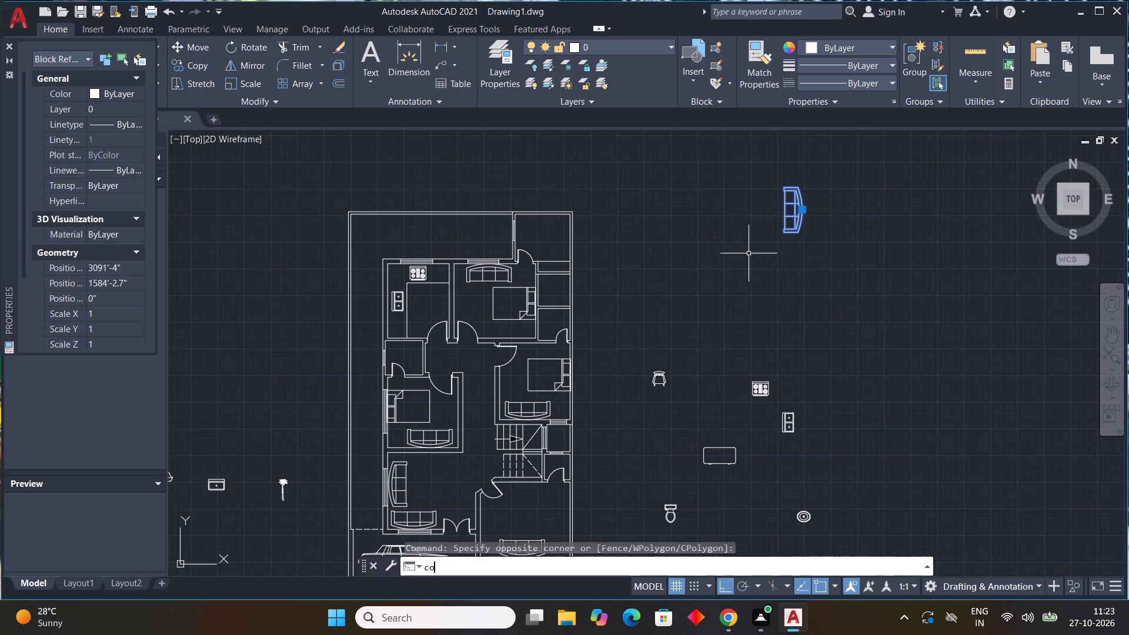
{"action": "key", "text": "space"}
{"action": "left_click", "coordinate": [805, 212]}
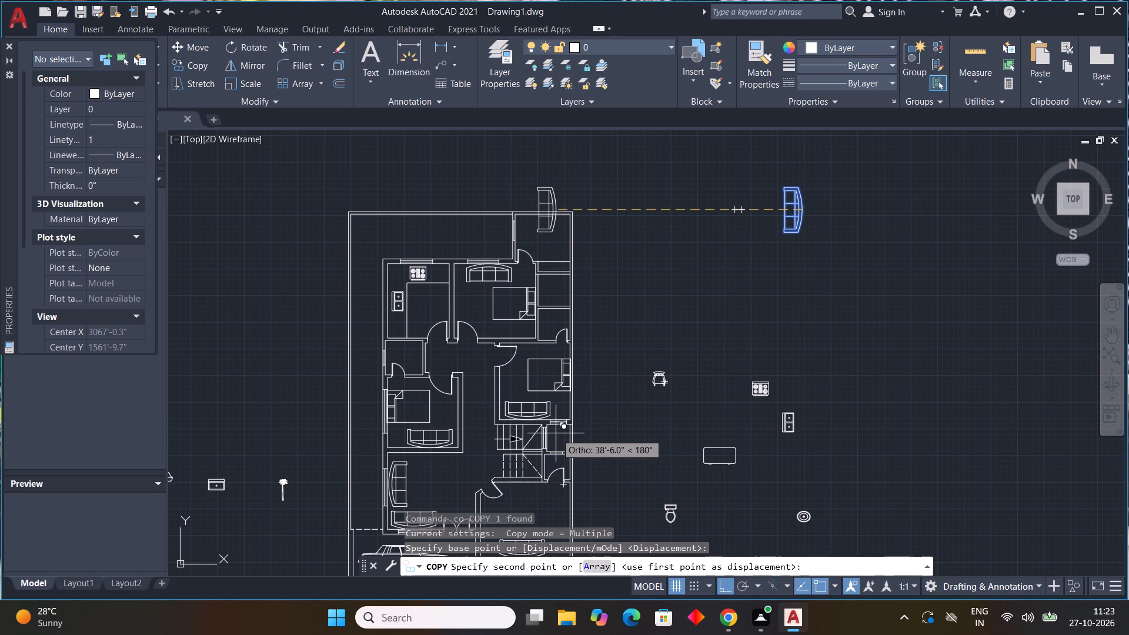
{"action": "key", "text": "F8"}
{"action": "middle_click_drag", "start_coordinate": [569, 505], "coordinate": [575, 373]}
{"action": "scroll", "coordinate": [572, 396], "scroll_direction": "up", "scroll_amount": 3}
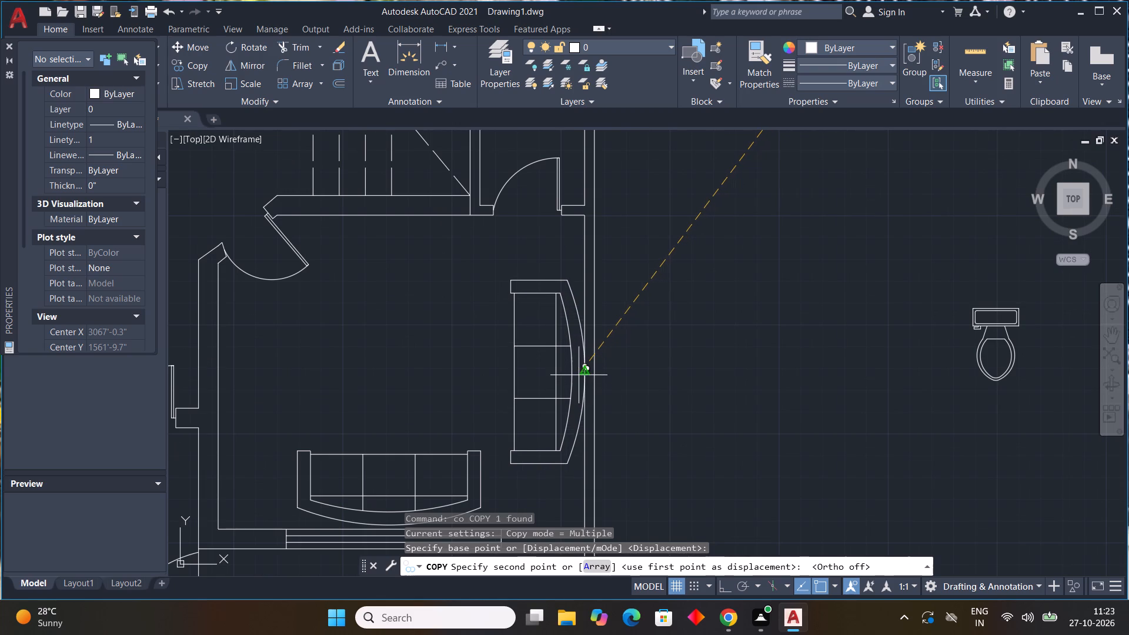
{"action": "left_click", "coordinate": [579, 373]}
{"action": "scroll", "coordinate": [677, 437], "scroll_direction": "down", "scroll_amount": 3}
{"action": "key", "text": "Escape"}
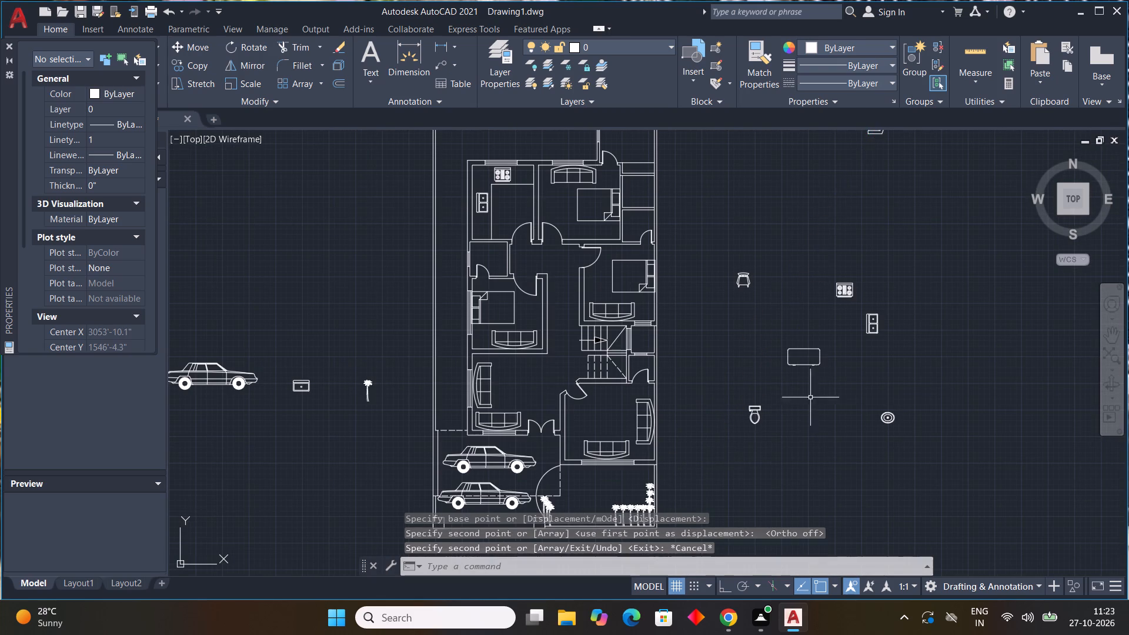
Rotate the table block outside the plan 270° about a point on its upper edge so it stands upright.
{"action": "left_click_drag", "start_coordinate": [825, 345], "coordinate": [816, 349]}
{"action": "left_click", "coordinate": [777, 380]}
{"action": "type", "text": "ro"}
{"action": "key", "text": "space"}
{"action": "left_click", "coordinate": [815, 350]}
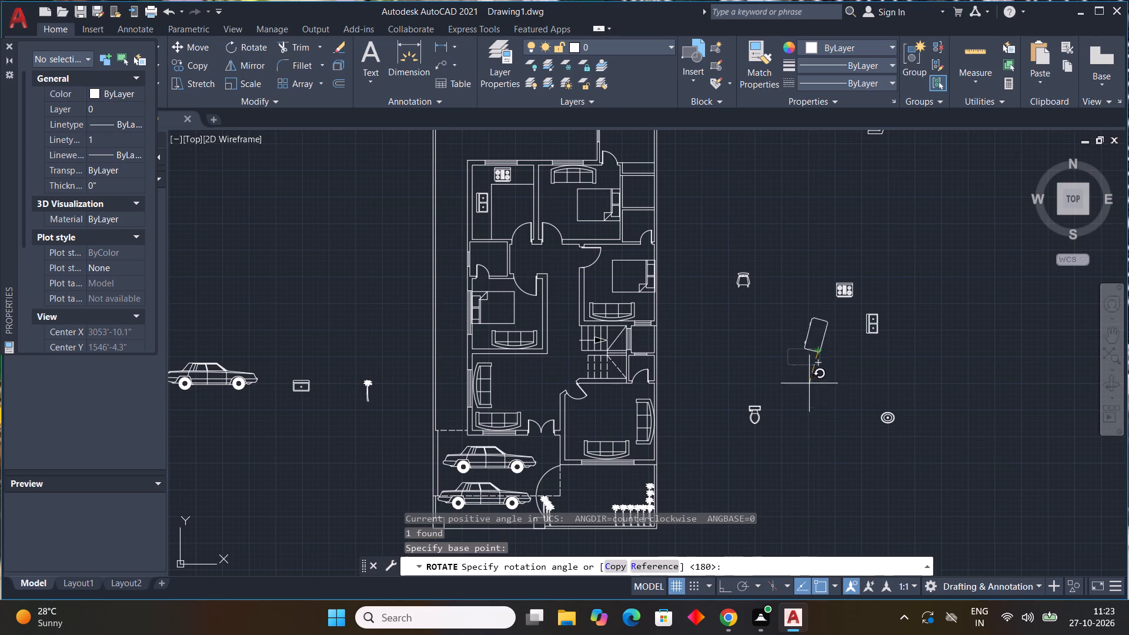
{"action": "left_click", "coordinate": [814, 396]}
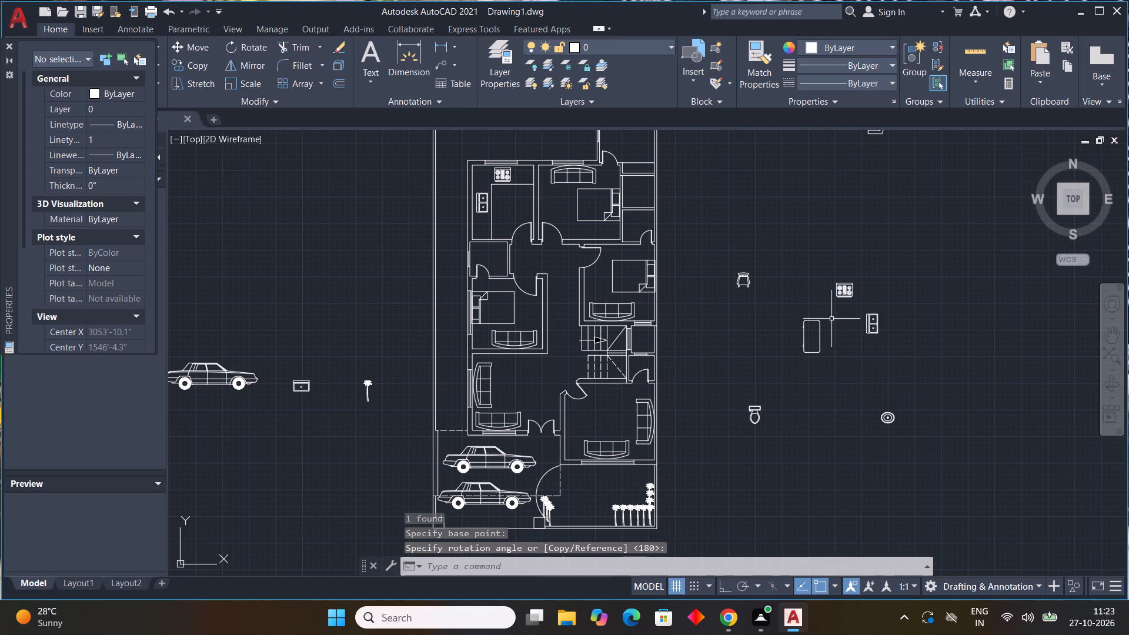
Copy the upright table in front of the sofas in both the front room and the room below the staircase.
{"action": "left_click_drag", "start_coordinate": [831, 319], "coordinate": [830, 324]}
{"action": "left_click", "coordinate": [798, 373]}
{"action": "key", "text": "c"}
{"action": "type", "text": "o"}
{"action": "key", "text": "space"}
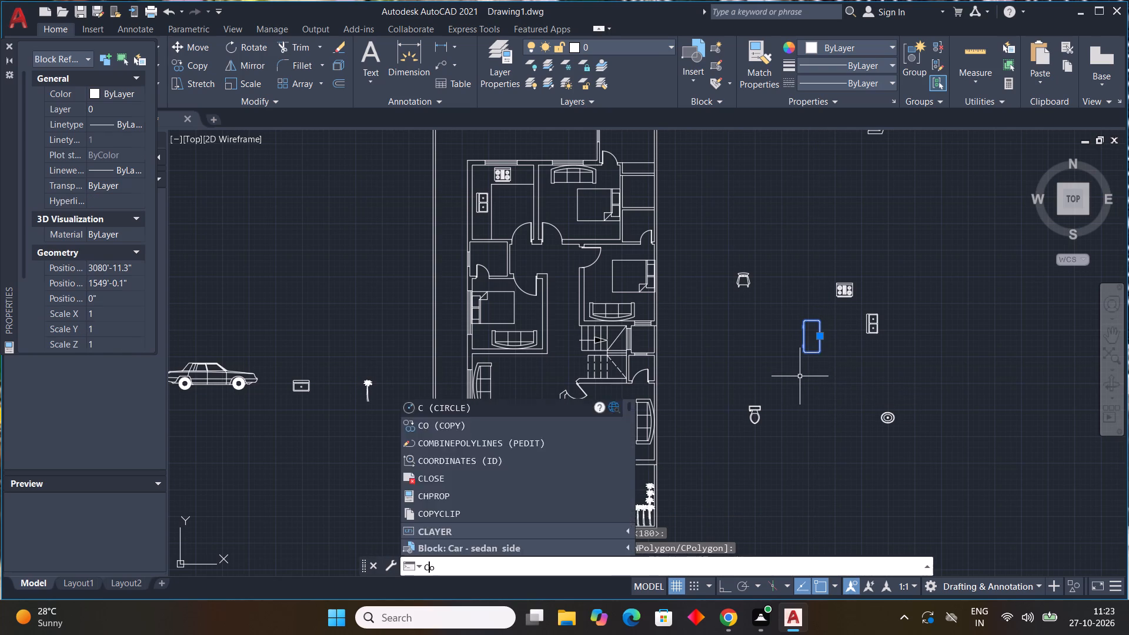
{"action": "left_click", "coordinate": [823, 350]}
{"action": "scroll", "coordinate": [496, 395], "scroll_direction": "up", "scroll_amount": 2}
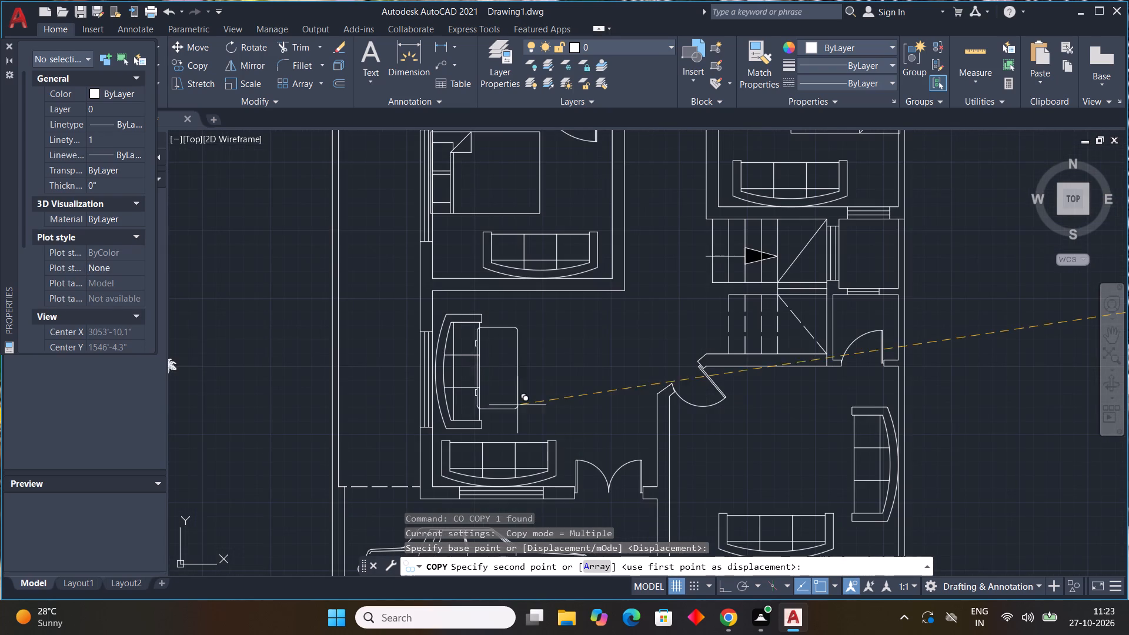
{"action": "left_click", "coordinate": [535, 406]}
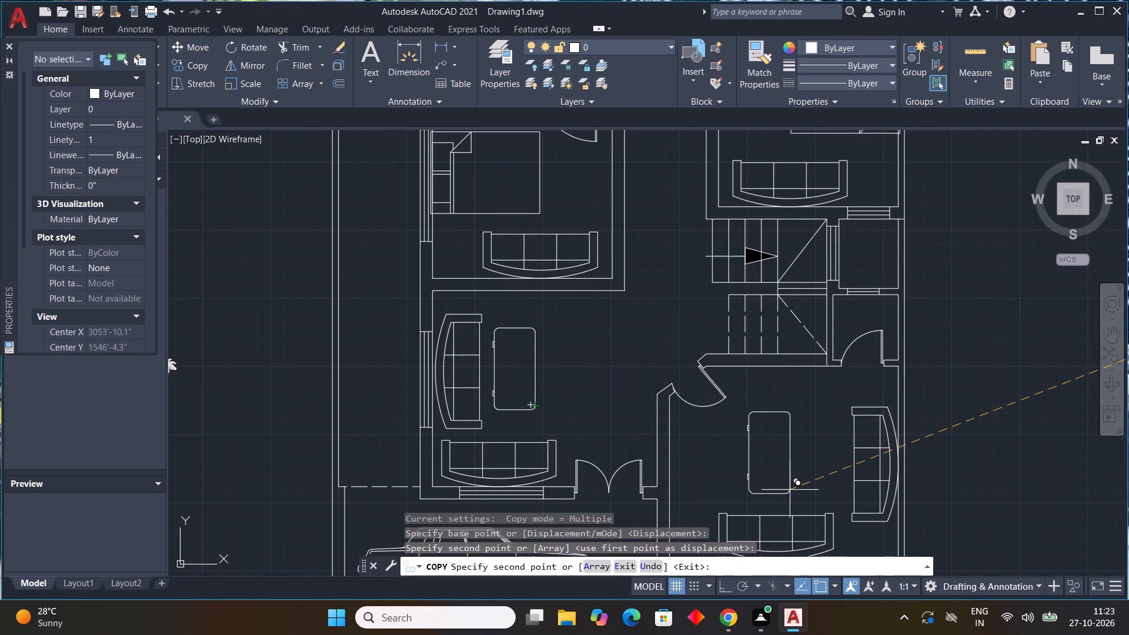
{"action": "left_click", "coordinate": [796, 490]}
{"action": "scroll", "coordinate": [796, 493], "scroll_direction": "down", "scroll_amount": 3}
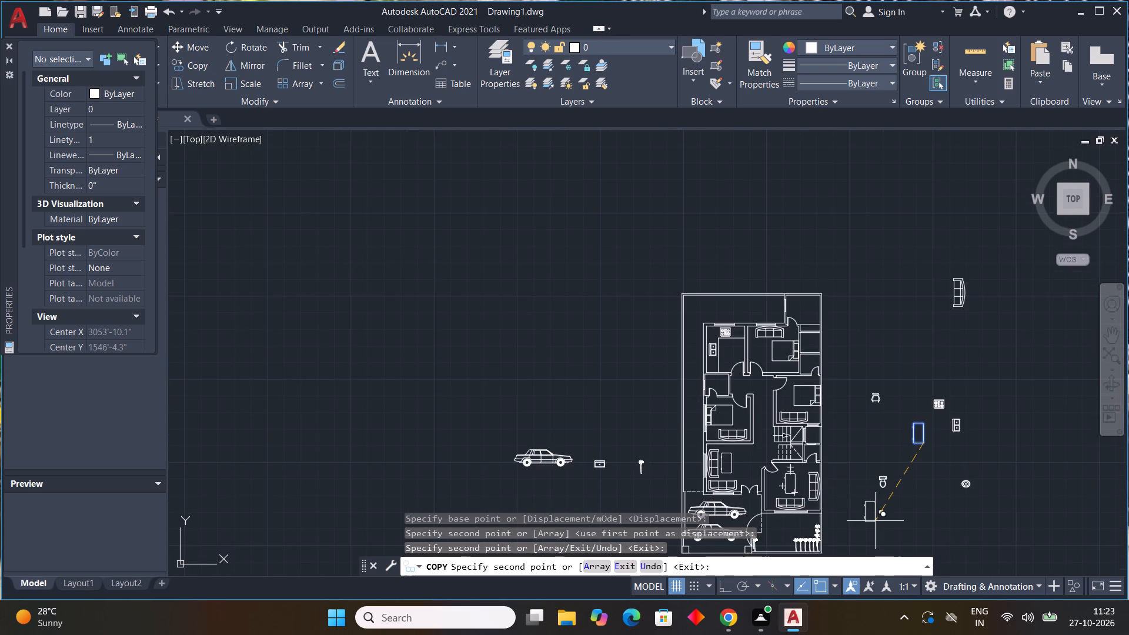
{"action": "key", "text": "Escape"}
{"action": "key", "text": "Escape"}
{"action": "key", "text": "Escape"}
{"action": "key", "text": "Escape"}
{"action": "key", "text": "Escape"}
{"action": "key", "text": "Escape"}
{"action": "key", "text": "Escape"}
{"action": "key", "text": "Escape"}
{"action": "key", "text": "Escape"}
{"action": "key", "text": "Escape"}
{"action": "key", "text": "Escape"}
{"action": "key", "text": "Escape"}
{"action": "key", "text": "Escape"}
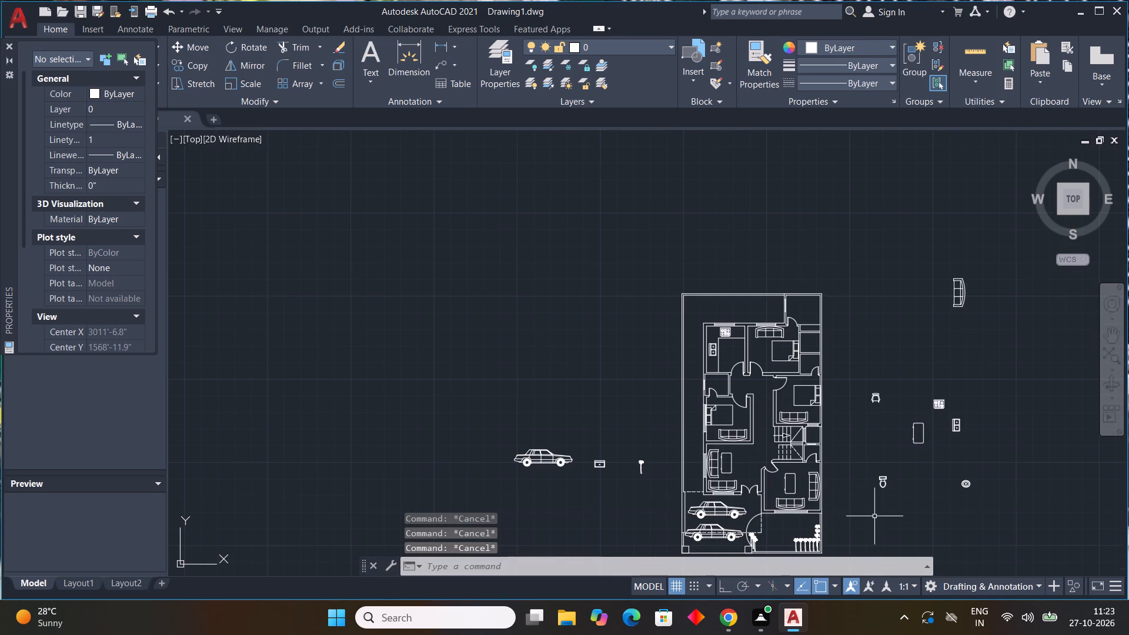
Rotate the toilet block a quarter turn clockwise about its tank's right end, using Ortho, so the tank faces right.
{"action": "middle_click_drag", "start_coordinate": [863, 512], "coordinate": [717, 466]}
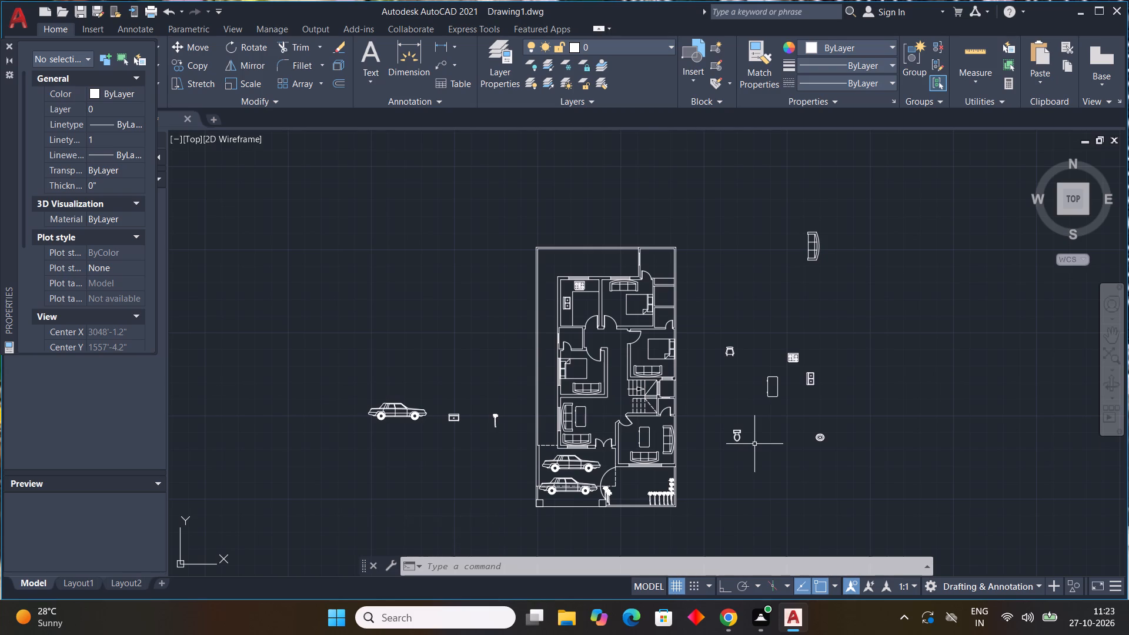
{"action": "scroll", "coordinate": [754, 444], "scroll_direction": "up", "scroll_amount": 2}
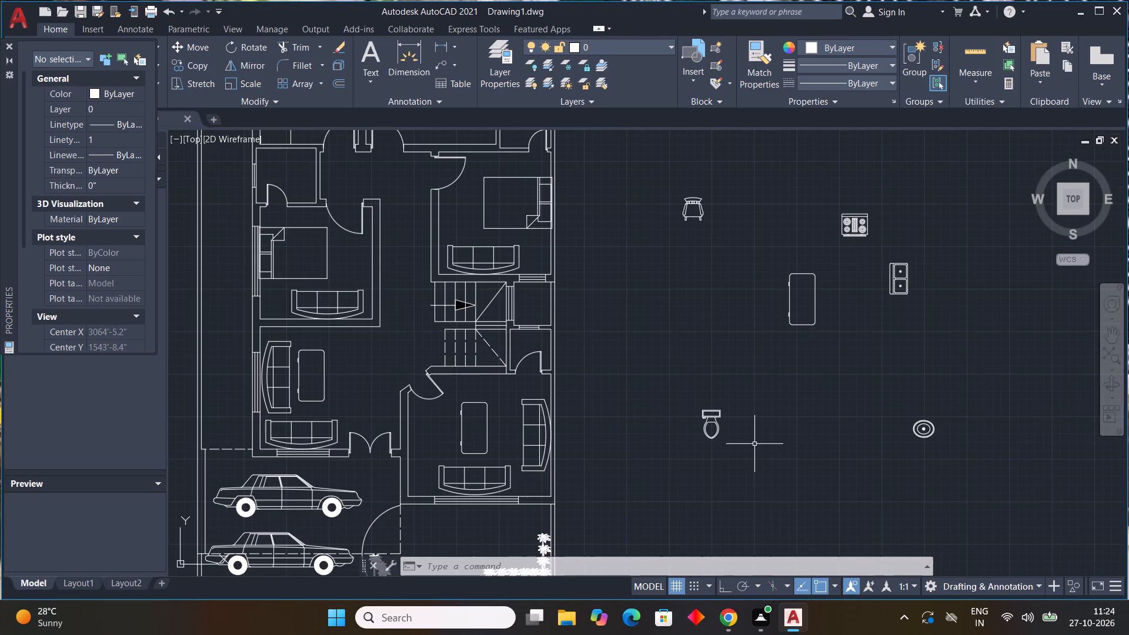
{"action": "left_click_drag", "start_coordinate": [736, 407], "coordinate": [729, 416]}
{"action": "left_click", "coordinate": [701, 449]}
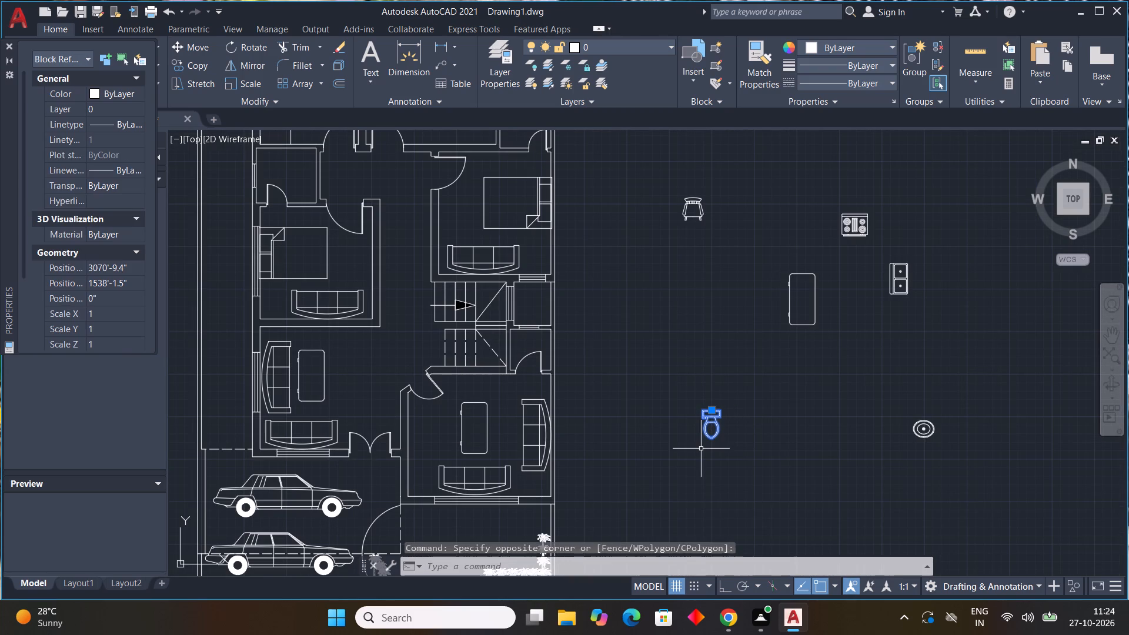
{"action": "type", "text": "ro"}
{"action": "key", "text": "space"}
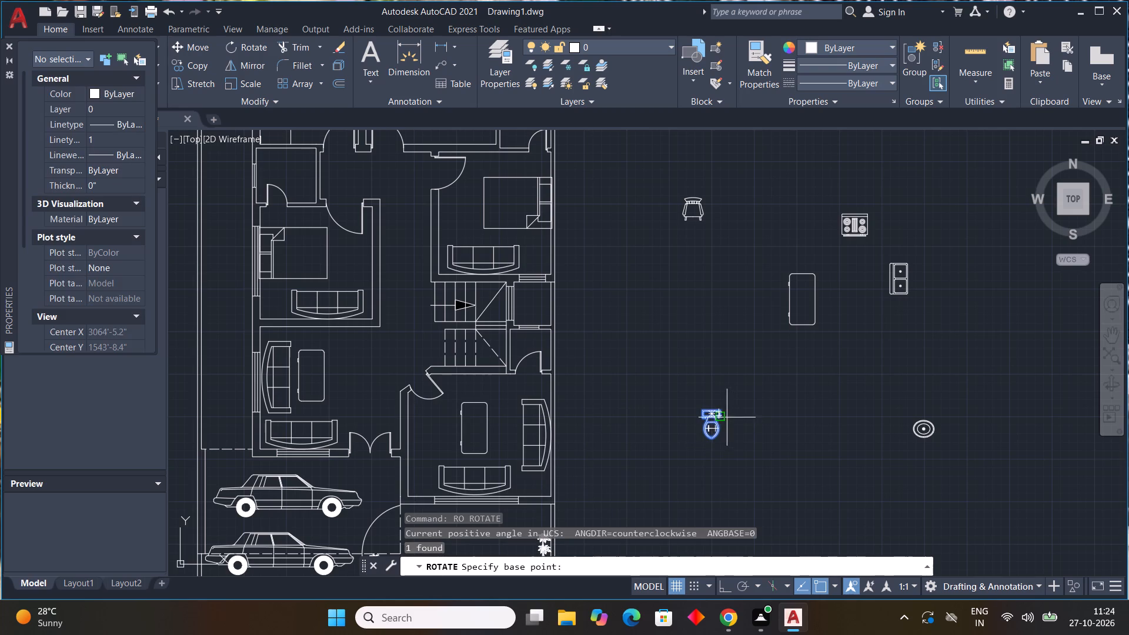
{"action": "left_click_drag", "start_coordinate": [724, 407], "coordinate": [731, 417]}
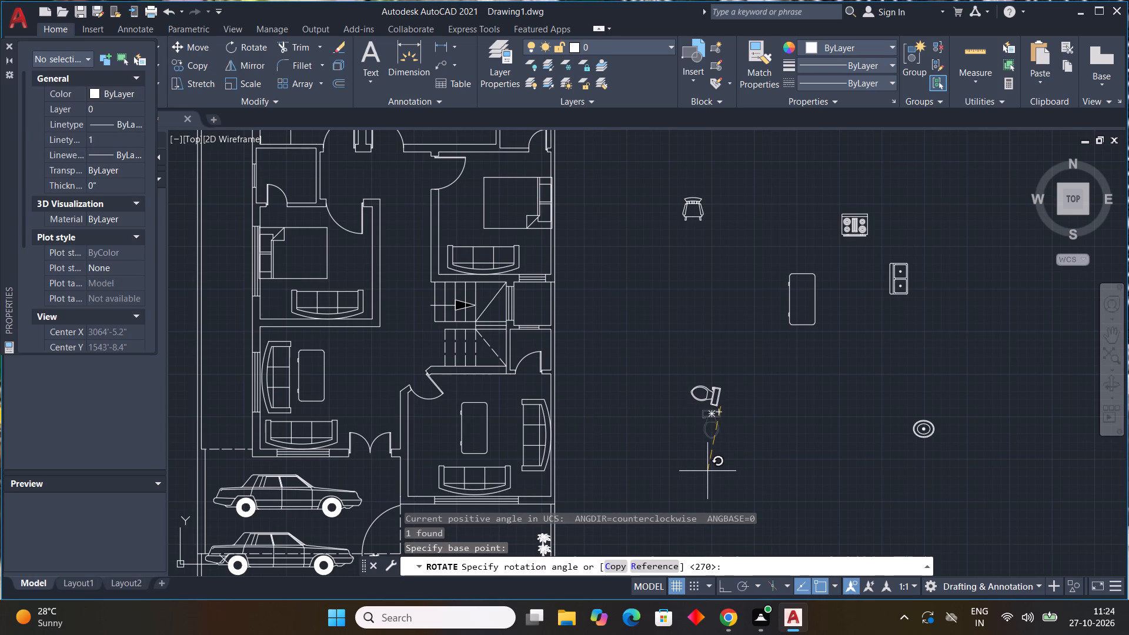
{"action": "key", "text": "F8"}
{"action": "left_click", "coordinate": [716, 473]}
Copy the rotated toilet into the top-right bathroom with Ortho off, its tank against the inner face of the right outer wall.
{"action": "left_click_drag", "start_coordinate": [736, 389], "coordinate": [708, 402]}
{"action": "left_click", "coordinate": [676, 427]}
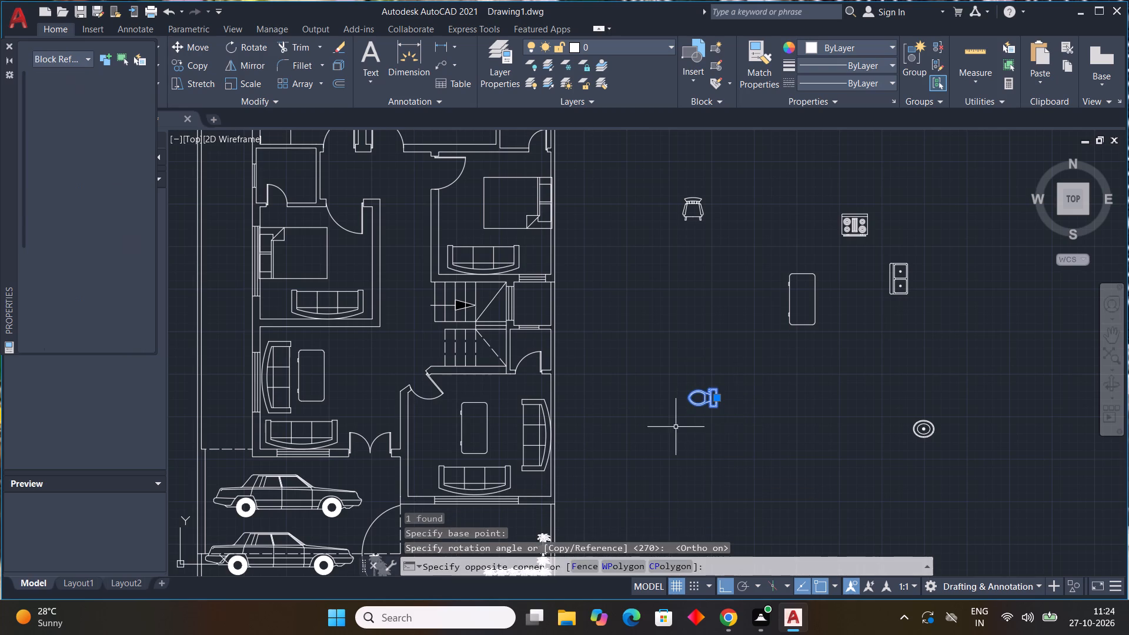
{"action": "type", "text": "co"}
{"action": "key", "text": "space"}
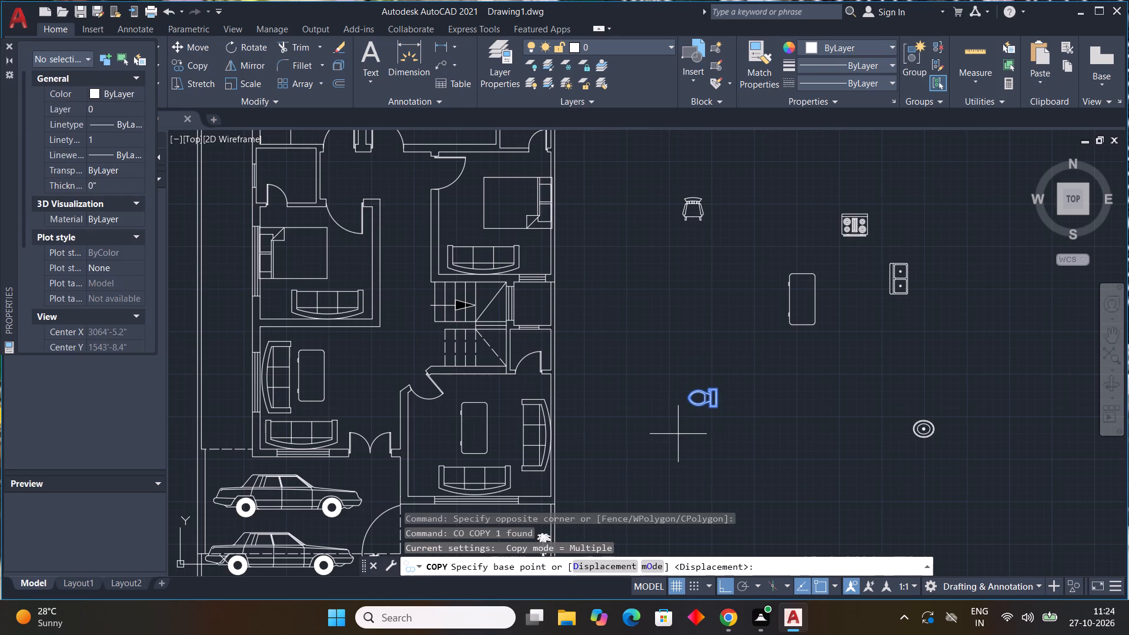
{"action": "left_click", "coordinate": [714, 406]}
{"action": "middle_click_drag", "start_coordinate": [636, 335], "coordinate": [628, 437]}
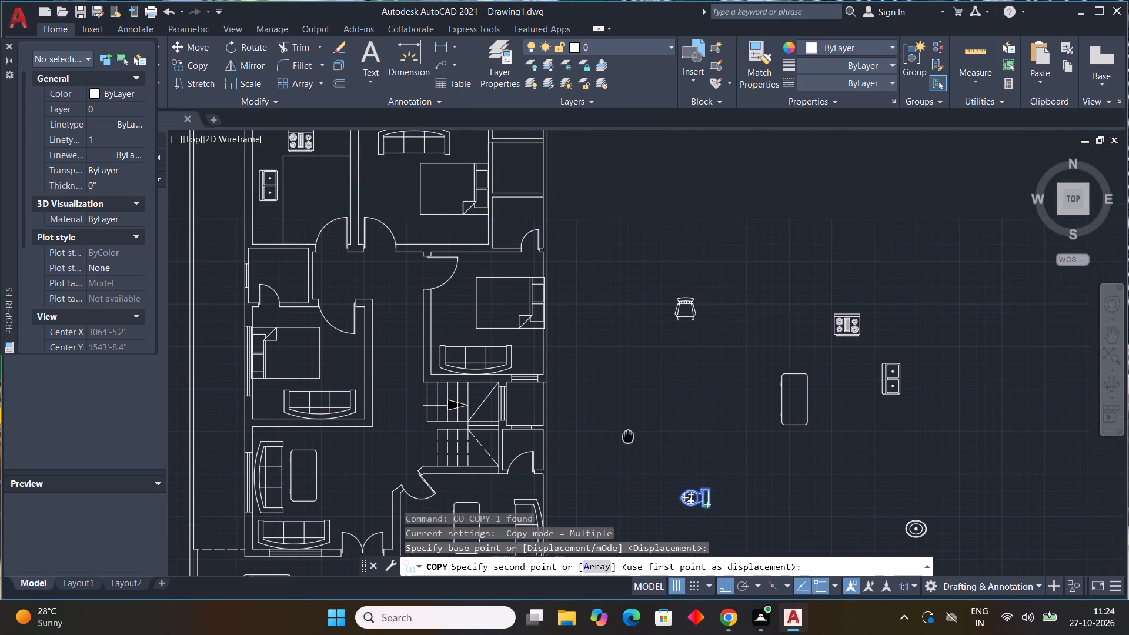
{"action": "middle_click_drag", "start_coordinate": [628, 437], "coordinate": [637, 519]}
{"action": "middle_click", "coordinate": [637, 519]}
{"action": "key", "text": "F8"}
{"action": "middle_click_drag", "start_coordinate": [543, 280], "coordinate": [557, 499]}
{"action": "middle_click", "coordinate": [557, 497]}
{"action": "scroll", "coordinate": [566, 398], "scroll_direction": "up", "scroll_amount": 2}
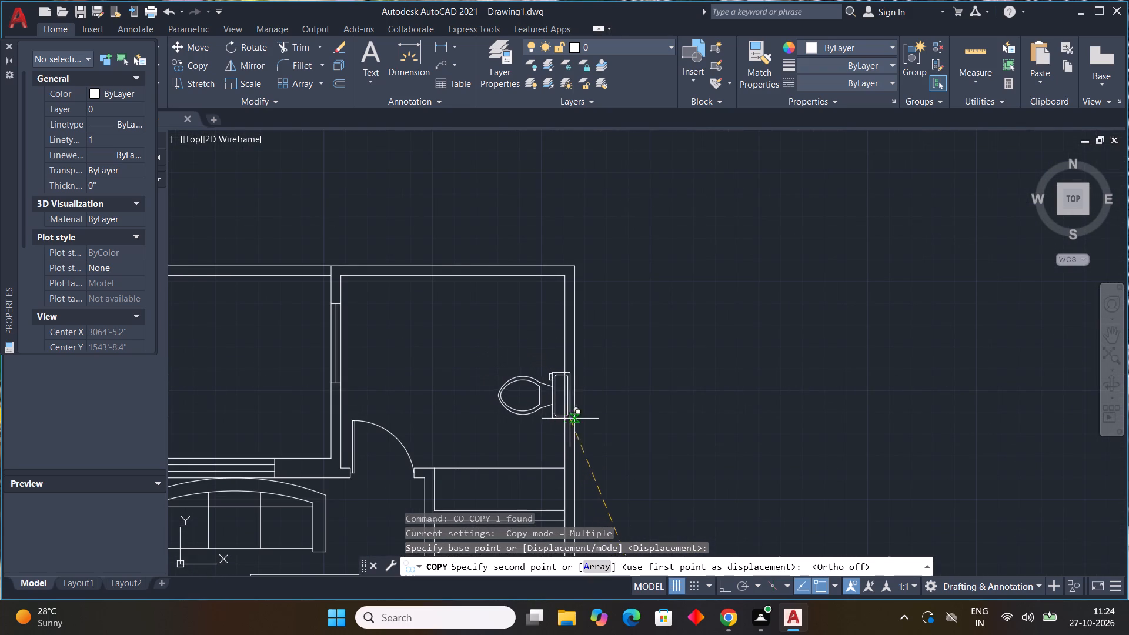
{"action": "left_click", "coordinate": [564, 410]}
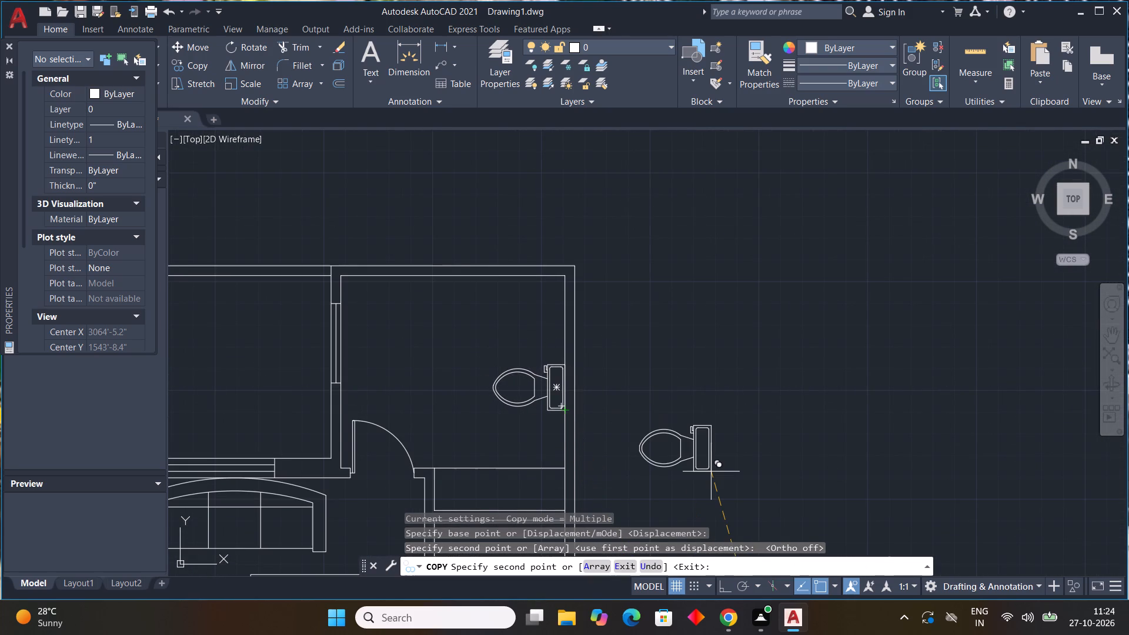
{"action": "key", "text": "Escape"}
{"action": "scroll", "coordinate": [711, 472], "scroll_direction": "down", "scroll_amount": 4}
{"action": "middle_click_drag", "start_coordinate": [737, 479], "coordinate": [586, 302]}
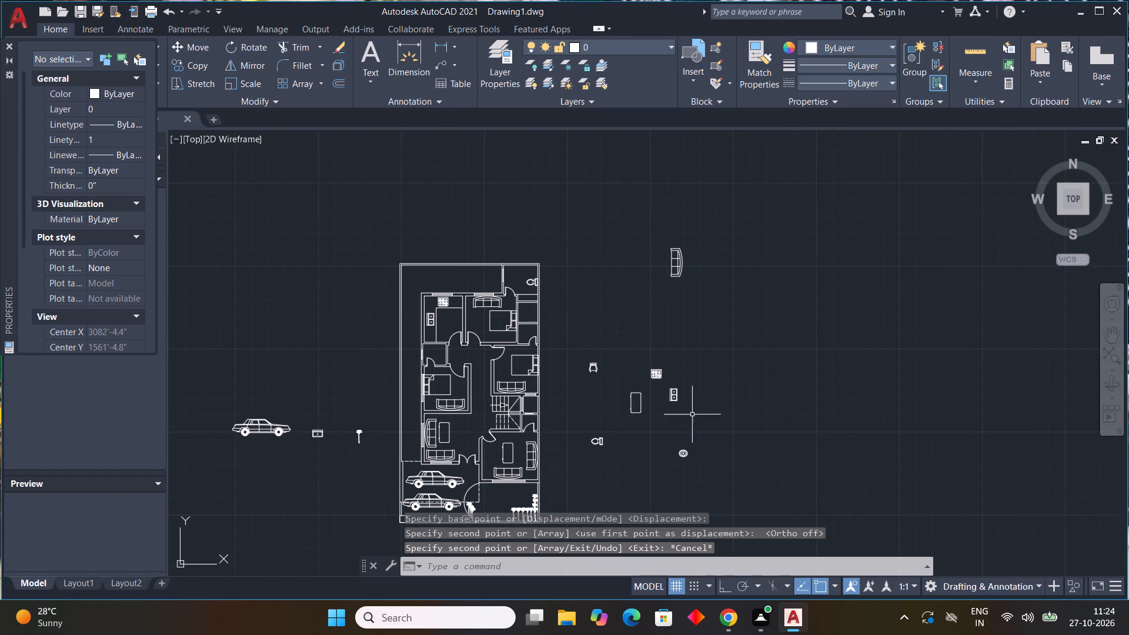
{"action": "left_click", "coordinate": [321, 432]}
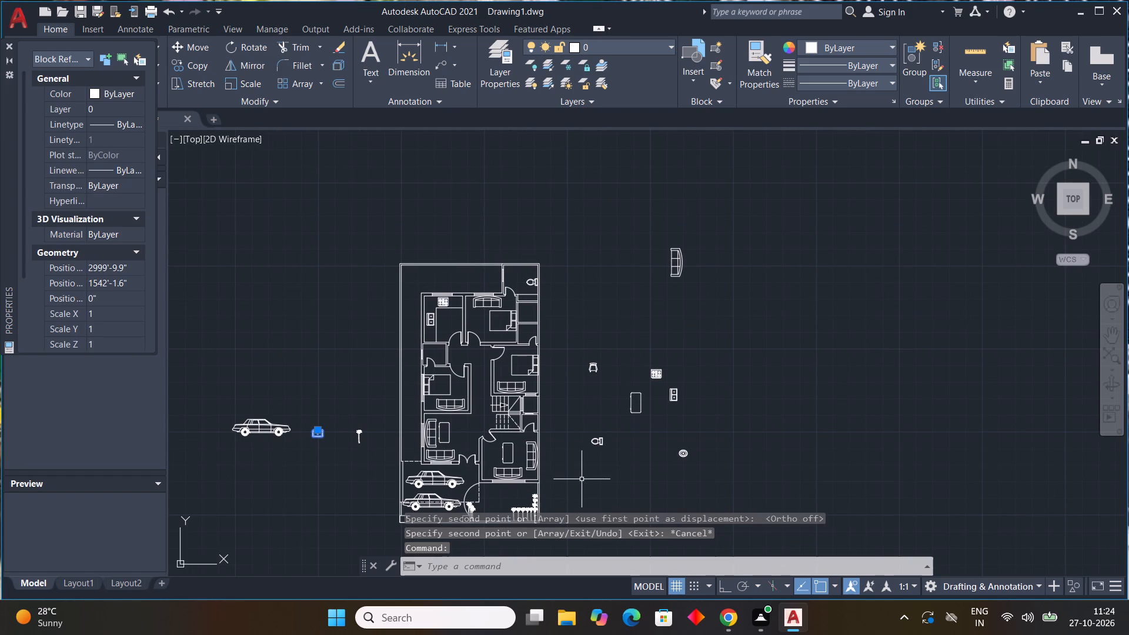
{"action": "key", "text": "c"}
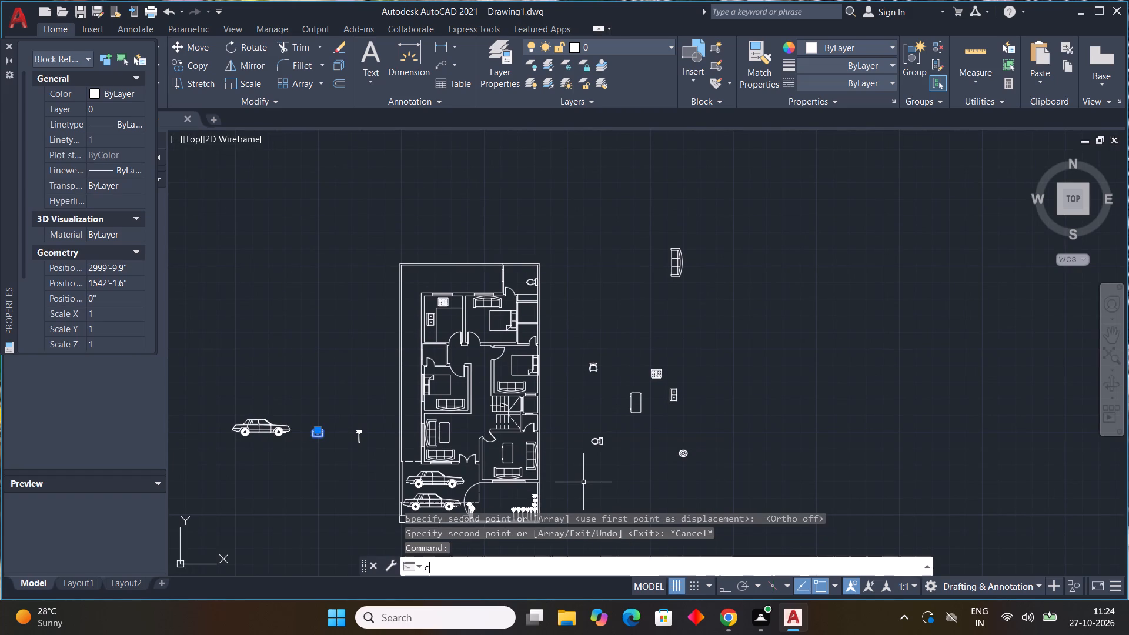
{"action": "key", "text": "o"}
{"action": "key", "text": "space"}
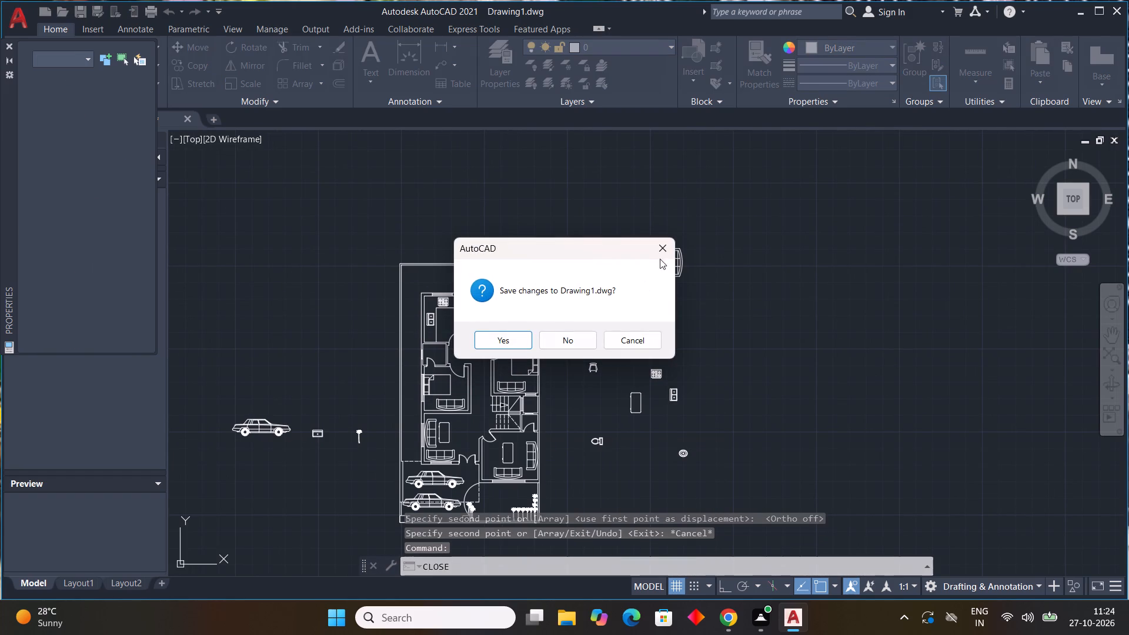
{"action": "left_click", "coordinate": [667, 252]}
Copy the washbasin block from left of the plan into the top-right bathroom, against its upper wall near the left corner.
{"action": "left_click_drag", "start_coordinate": [303, 435], "coordinate": [305, 435]}
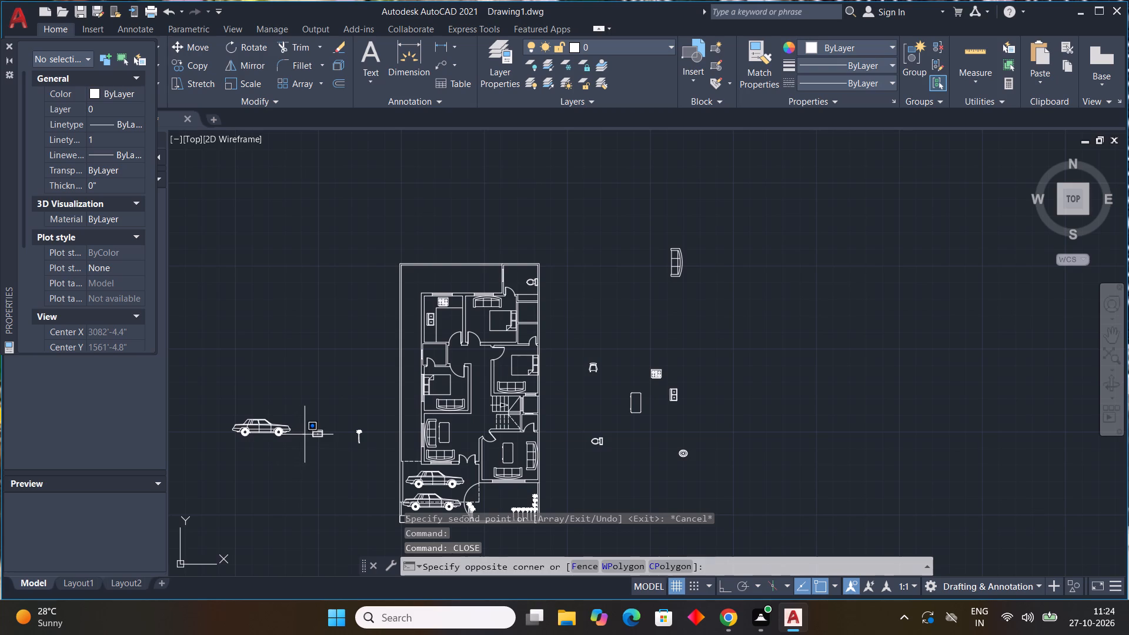
{"action": "left_click_drag", "start_coordinate": [305, 435], "coordinate": [312, 437]}
{"action": "left_click", "coordinate": [319, 435]}
{"action": "left_click", "coordinate": [320, 430]}
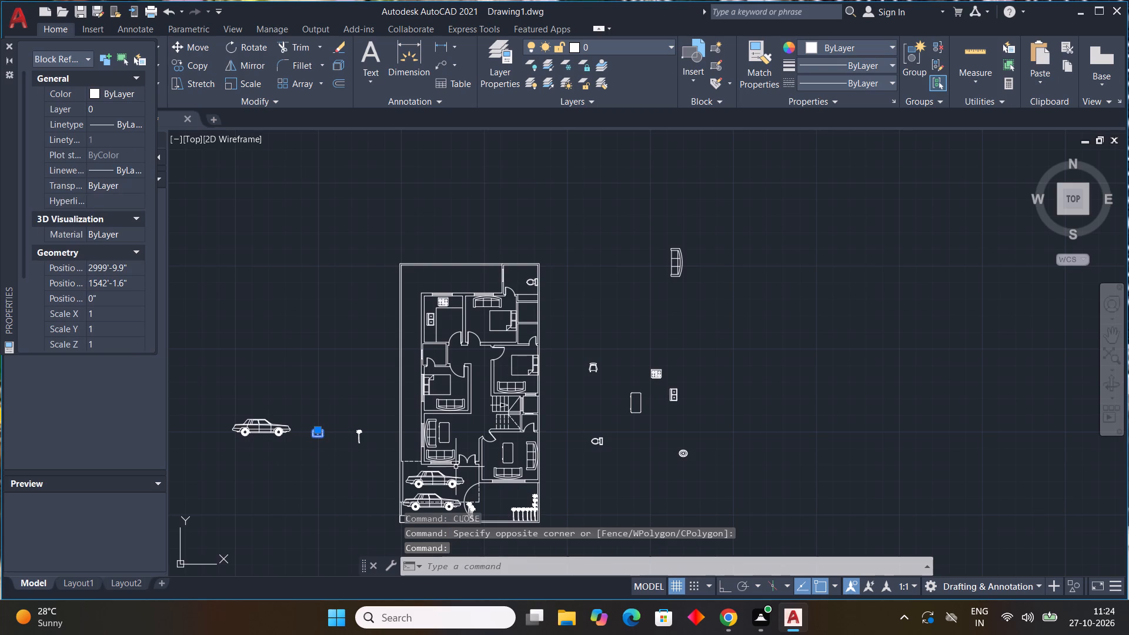
{"action": "key", "text": "c"}
{"action": "key", "text": "o"}
{"action": "key", "text": "space"}
{"action": "left_click", "coordinate": [312, 427]}
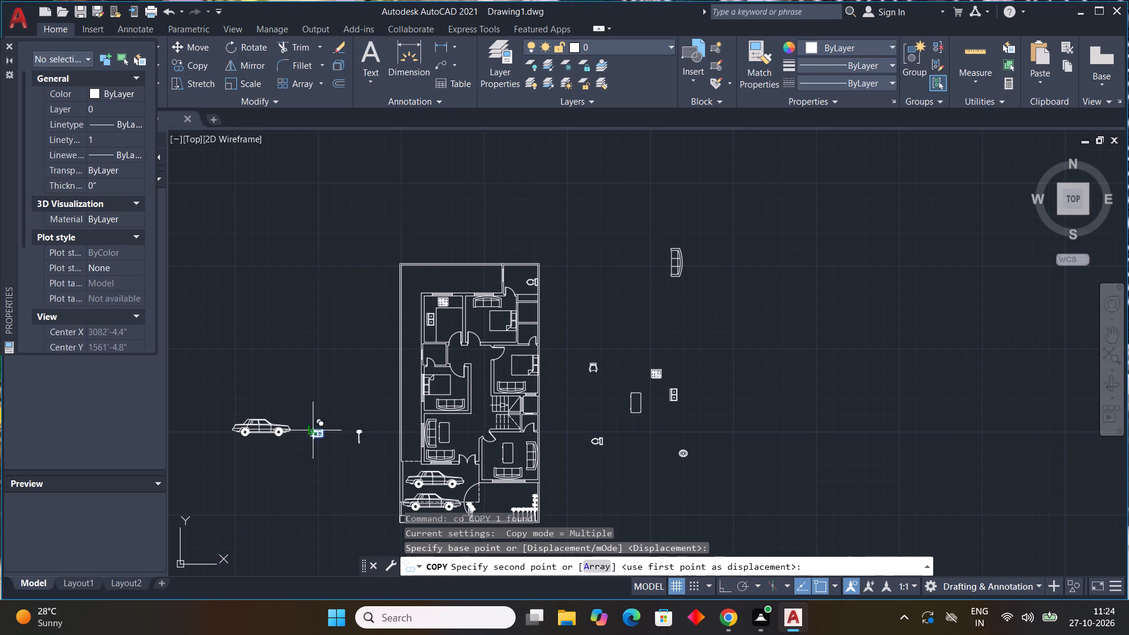
{"action": "middle_click_drag", "start_coordinate": [412, 355], "coordinate": [343, 480]}
{"action": "scroll", "coordinate": [436, 391], "scroll_direction": "up", "scroll_amount": 4}
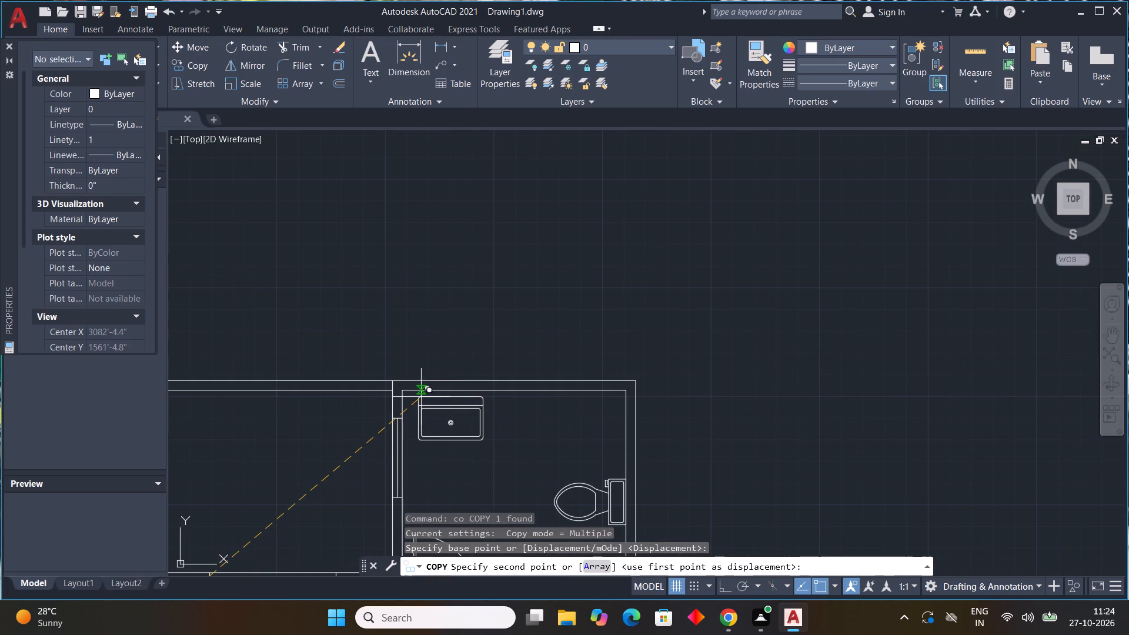
{"action": "left_click", "coordinate": [425, 394]}
{"action": "scroll", "coordinate": [648, 482], "scroll_direction": "down", "scroll_amount": 2}
{"action": "key", "text": "Escape"}
{"action": "scroll", "coordinate": [698, 473], "scroll_direction": "down", "scroll_amount": 1}
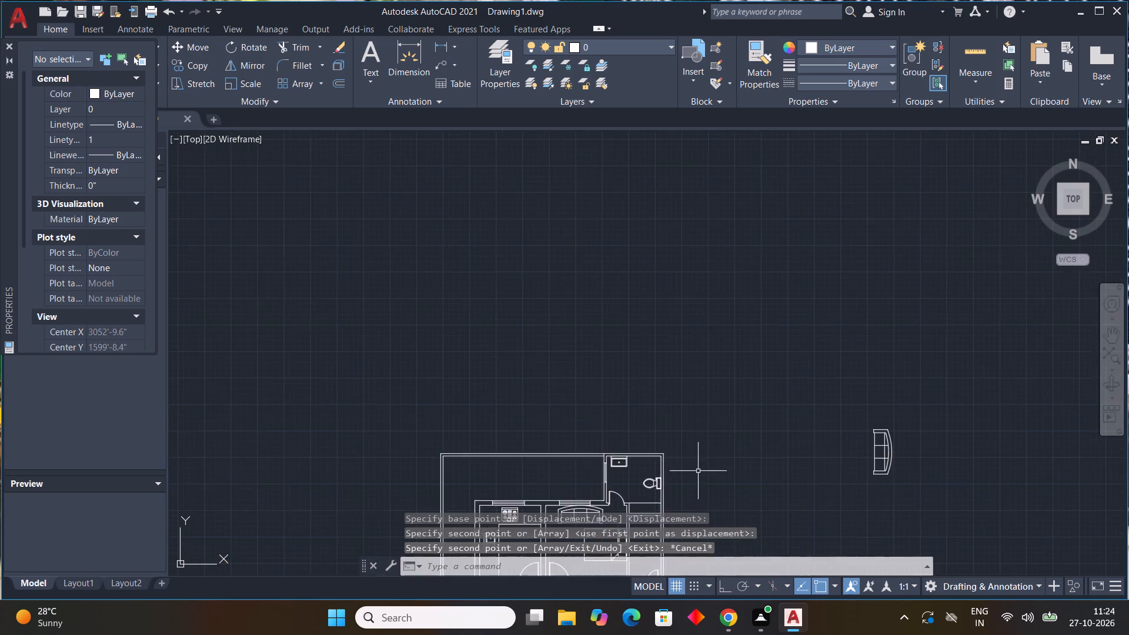
Rotate the toilet block outside the plan by half a turn about its tank, using Ortho, so the tank faces left.
{"action": "middle_click_drag", "start_coordinate": [696, 446], "coordinate": [649, 311]}
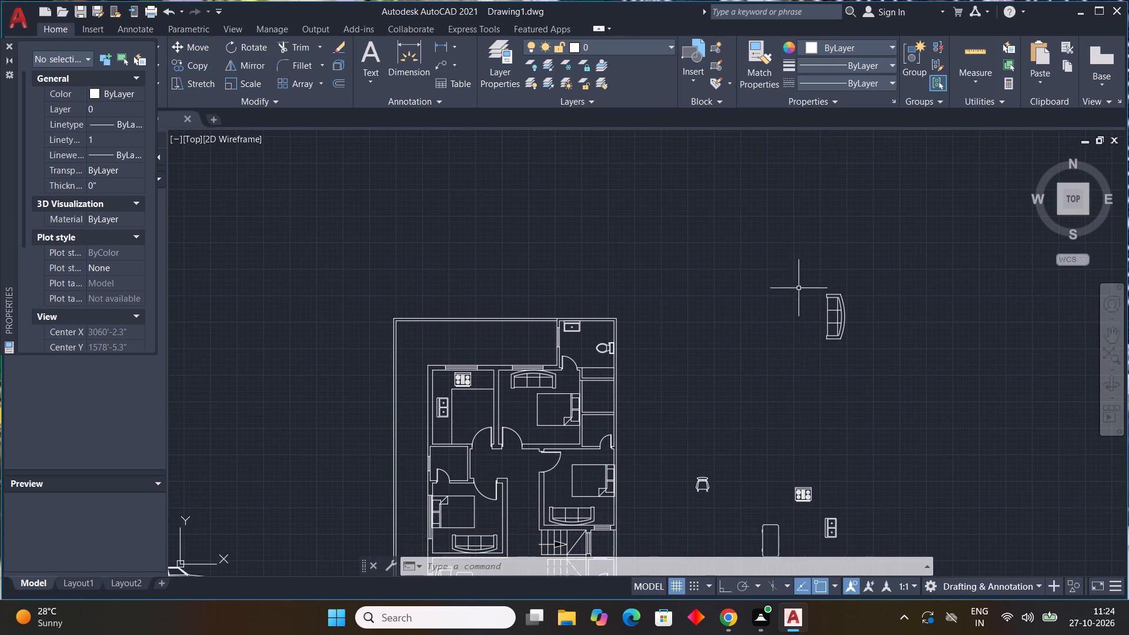
{"action": "scroll", "coordinate": [777, 177], "scroll_direction": "down", "scroll_amount": 3}
{"action": "middle_click_drag", "start_coordinate": [804, 311], "coordinate": [734, 393]}
{"action": "scroll", "coordinate": [691, 338], "scroll_direction": "up", "scroll_amount": 2}
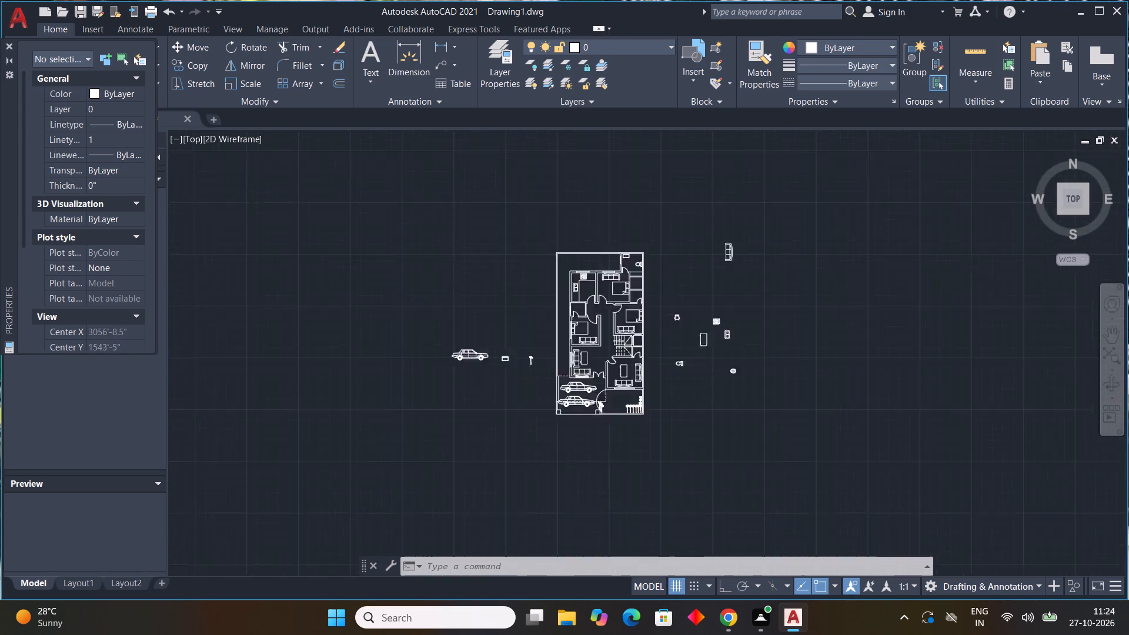
{"action": "scroll", "coordinate": [693, 338], "scroll_direction": "up", "scroll_amount": 2}
{"action": "scroll", "coordinate": [736, 359], "scroll_direction": "down", "scroll_amount": 2}
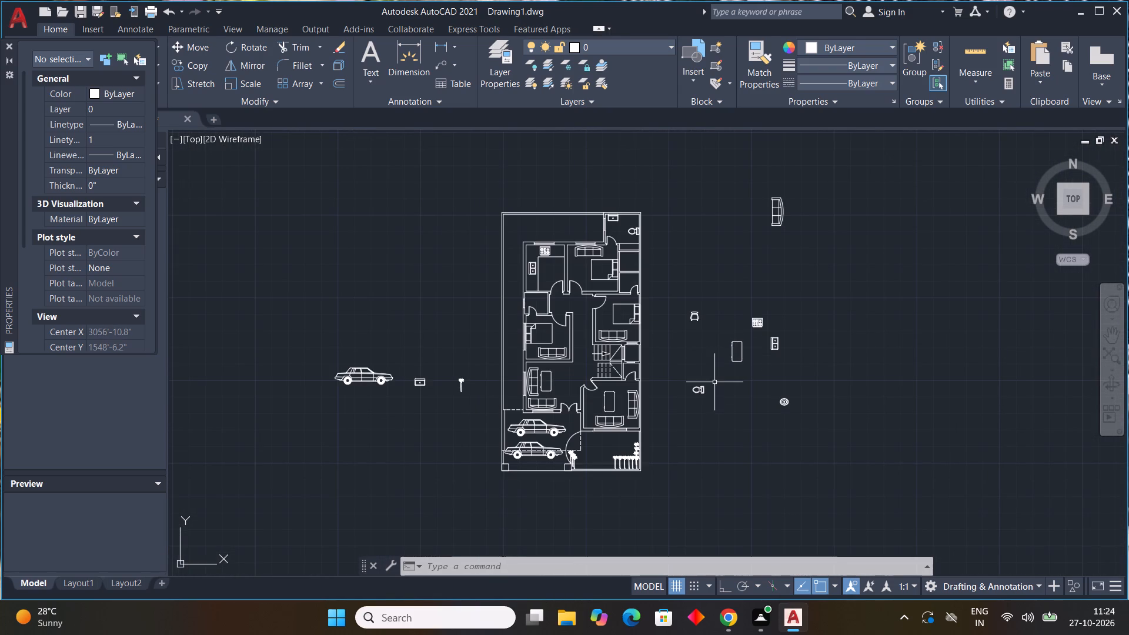
{"action": "left_click", "coordinate": [714, 380]}
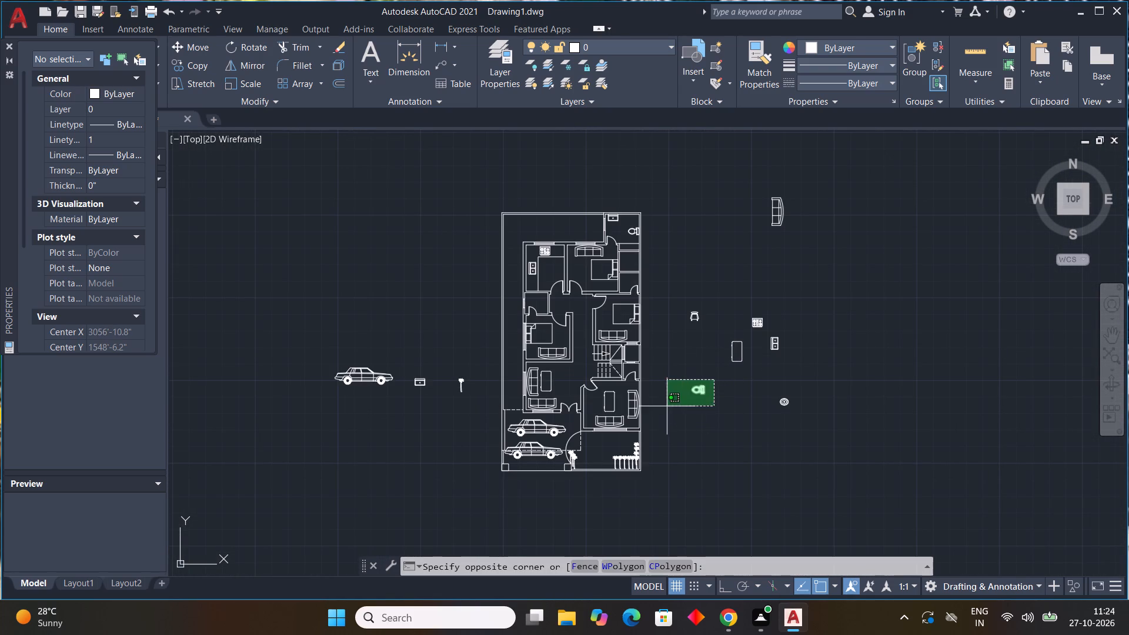
{"action": "left_click", "coordinate": [671, 413]}
{"action": "key", "text": "r"}
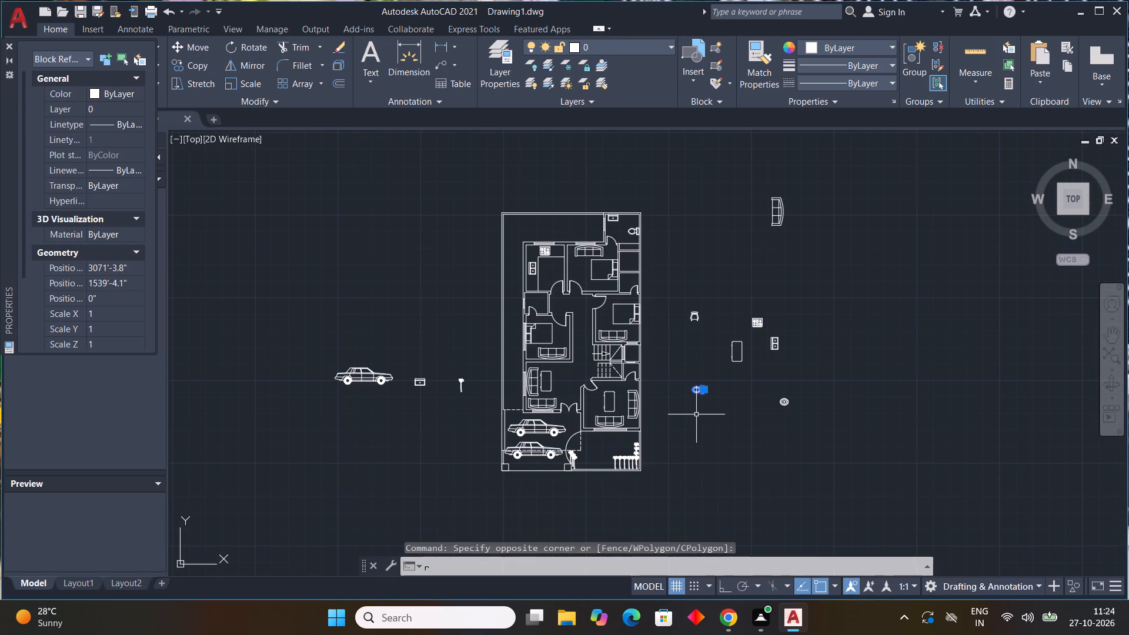
{"action": "key", "text": "o"}
{"action": "key", "text": "space"}
{"action": "left_click", "coordinate": [707, 391]}
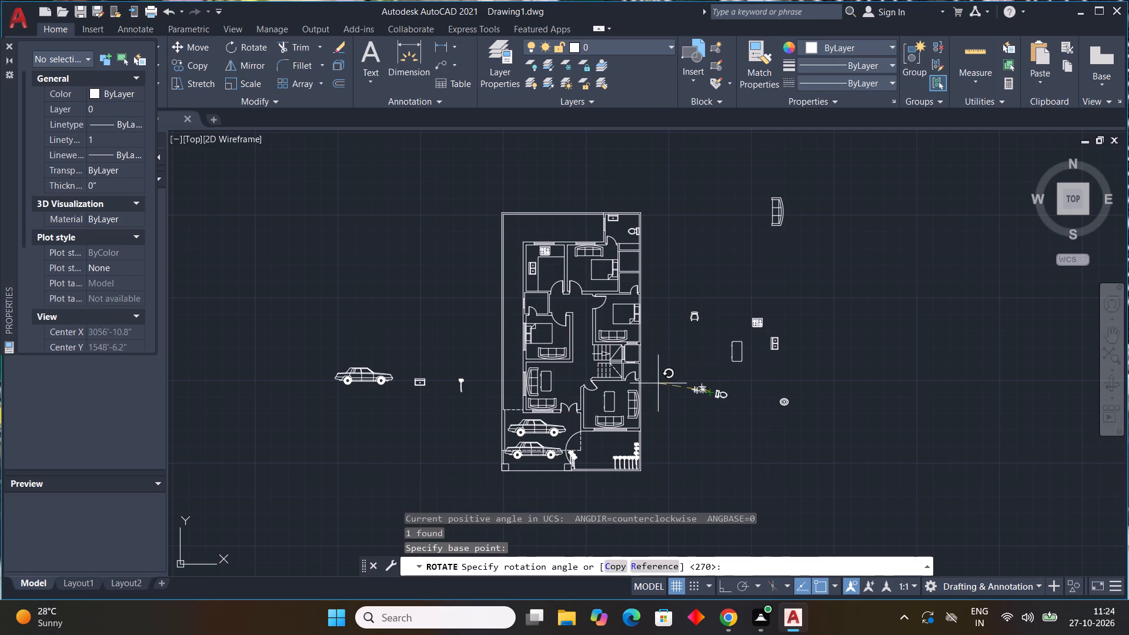
{"action": "key", "text": "F8"}
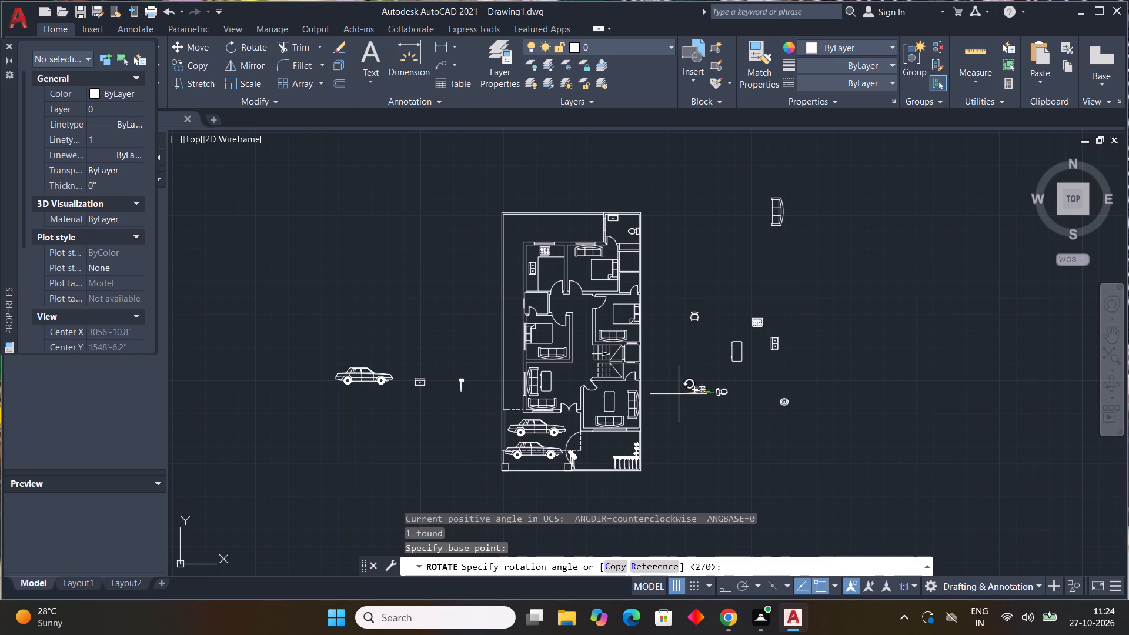
{"action": "left_click", "coordinate": [679, 394]}
Copy the left-facing toilet into the small bathroom beside the upper bedroom with Ortho off, its tank at the left wall.
{"action": "left_click", "coordinate": [722, 392]}
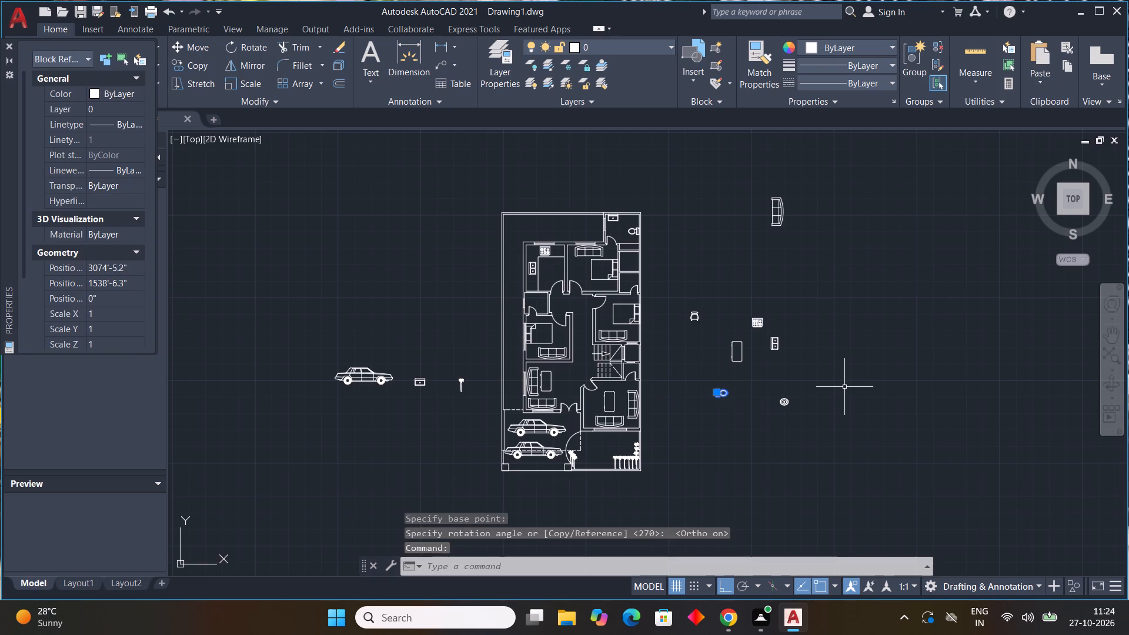
{"action": "key", "text": "c"}
{"action": "type", "text": "o"}
{"action": "key", "text": "space"}
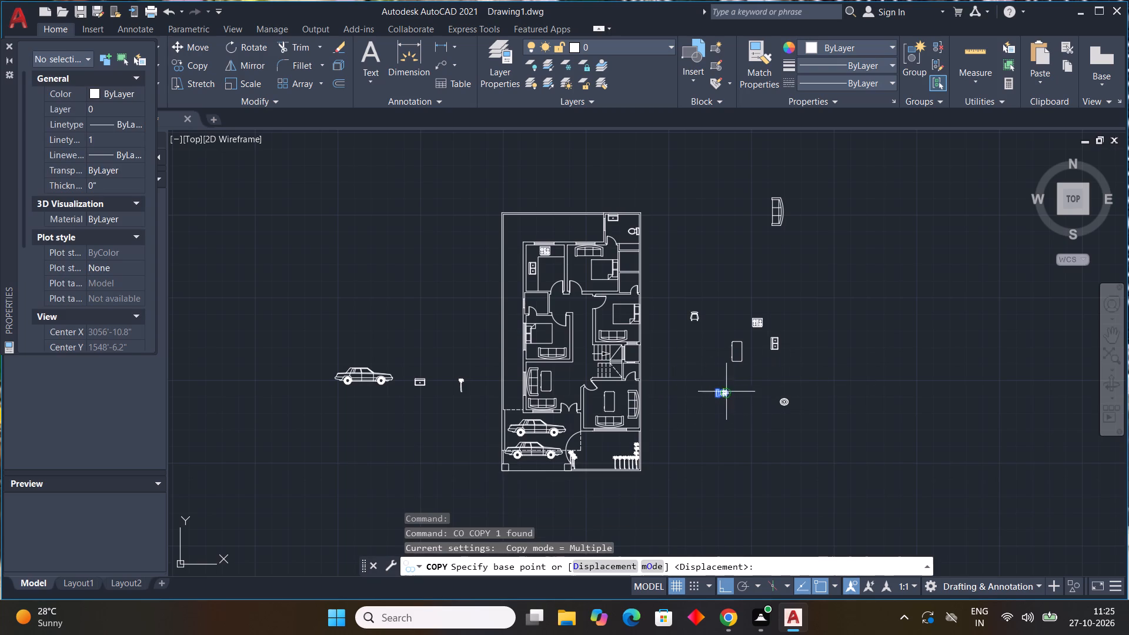
{"action": "left_click_drag", "start_coordinate": [717, 395], "coordinate": [673, 383]}
{"action": "middle_click_drag", "start_coordinate": [640, 364], "coordinate": [575, 473]}
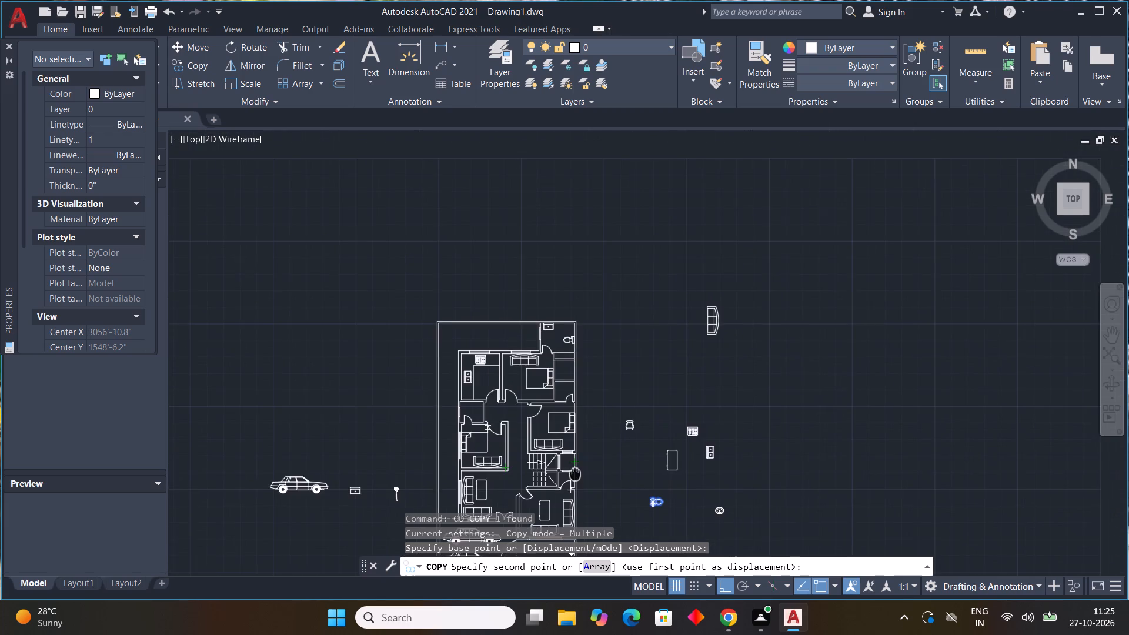
{"action": "middle_click_drag", "start_coordinate": [575, 473], "coordinate": [574, 473]}
{"action": "middle_click", "coordinate": [574, 473]}
{"action": "middle_click", "coordinate": [574, 473]}
{"action": "middle_click", "coordinate": [574, 473]}
{"action": "key", "text": "F8"}
{"action": "middle_click_drag", "start_coordinate": [709, 329], "coordinate": [555, 464]}
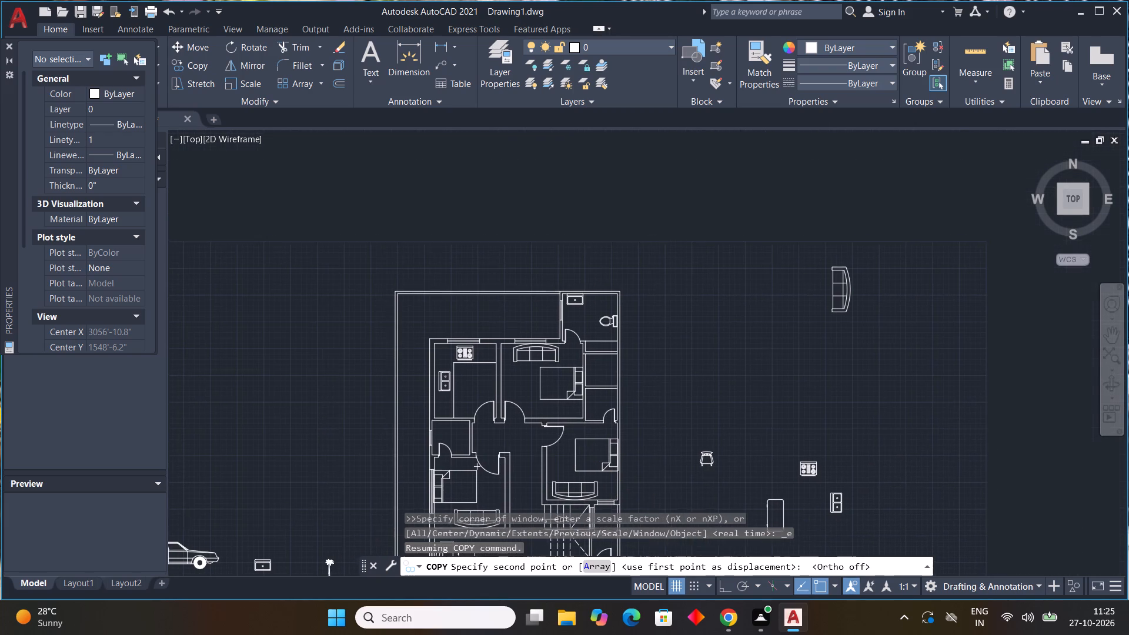
{"action": "middle_click", "coordinate": [555, 464]}
{"action": "scroll", "coordinate": [593, 405], "scroll_direction": "up", "scroll_amount": 3}
{"action": "scroll", "coordinate": [591, 410], "scroll_direction": "down", "scroll_amount": 2}
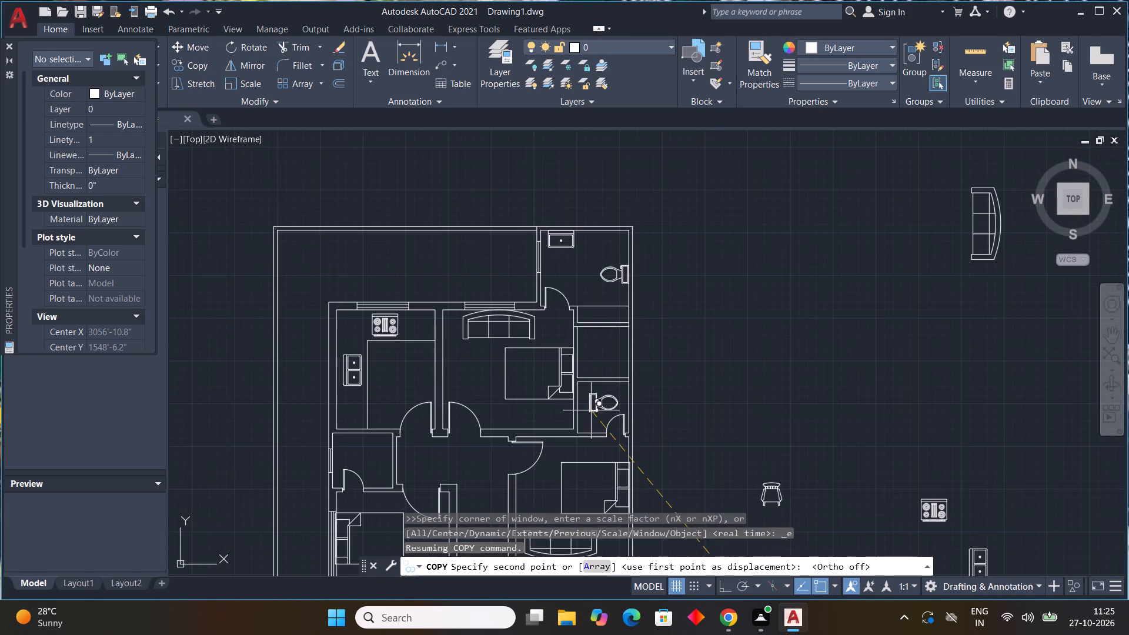
{"action": "scroll", "coordinate": [578, 404], "scroll_direction": "up", "scroll_amount": 2}
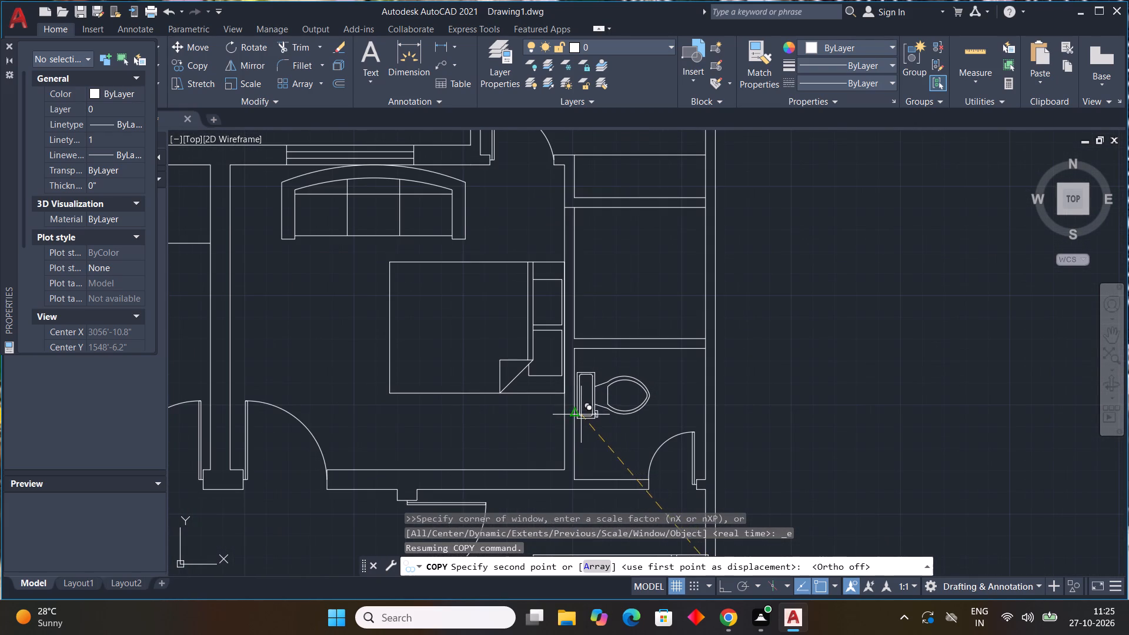
{"action": "left_click", "coordinate": [579, 434]}
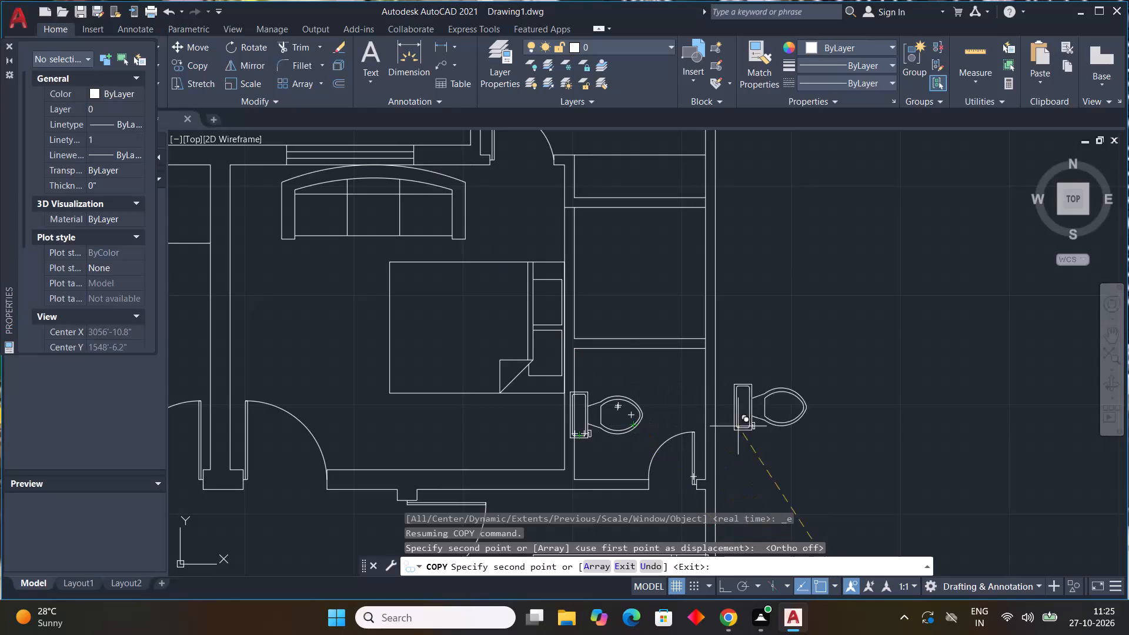
{"action": "key", "text": "Escape"}
Move the small bathroom's toilet slightly right so its tank sits flush with the inner face of the left wall.
{"action": "left_click", "coordinate": [626, 430]}
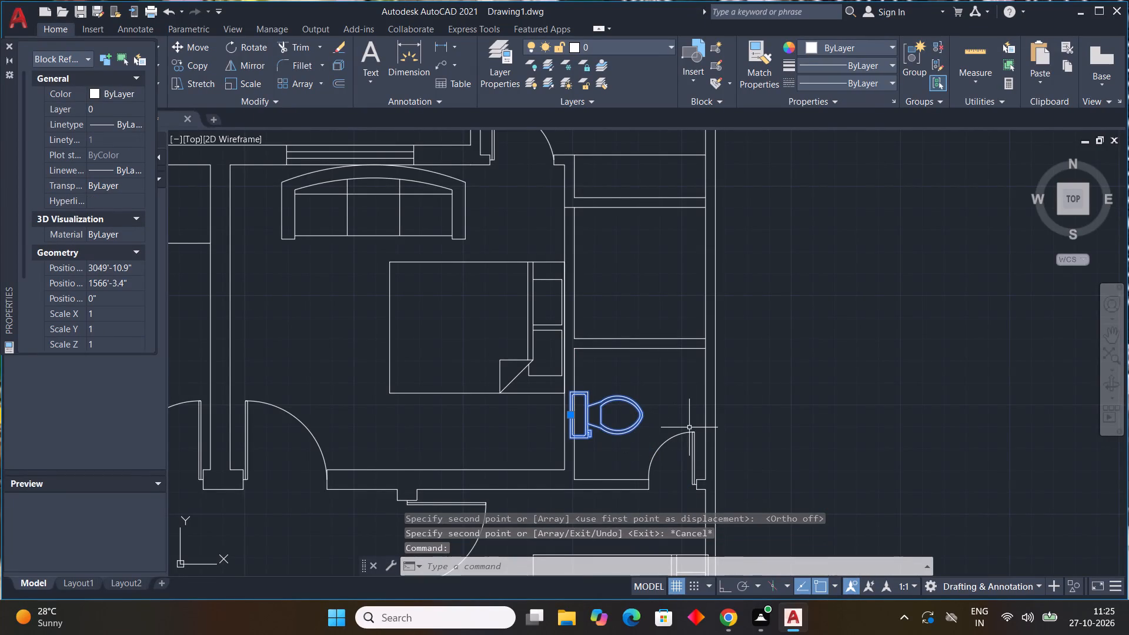
{"action": "type", "text": "m"}
{"action": "key", "text": "space"}
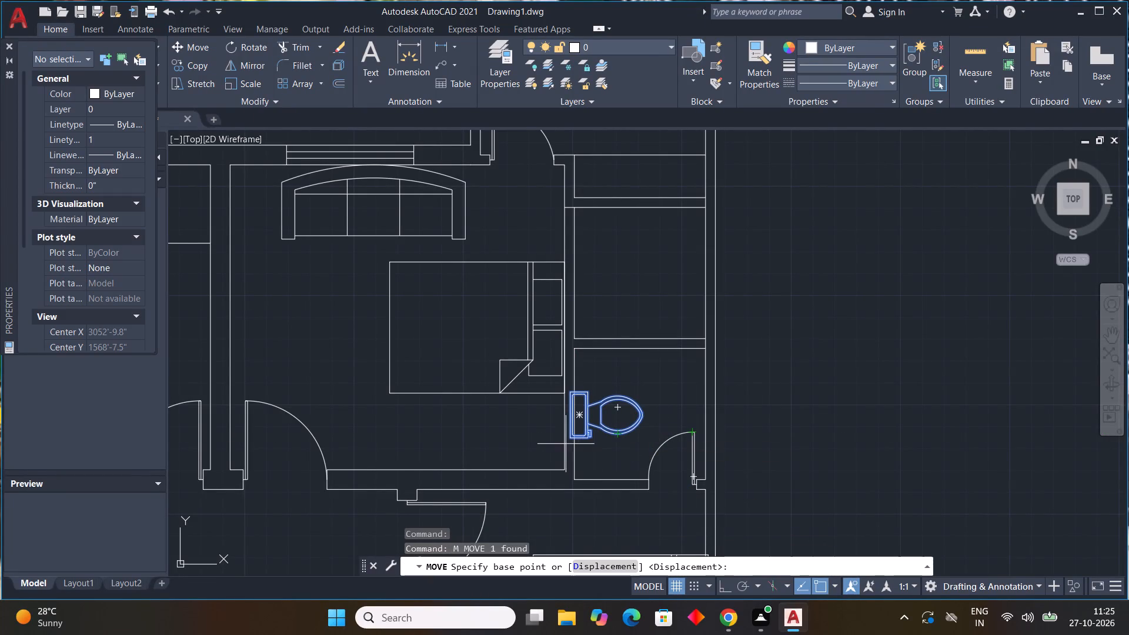
{"action": "scroll", "coordinate": [571, 440], "scroll_direction": "up", "scroll_amount": 4}
{"action": "left_click", "coordinate": [556, 430]}
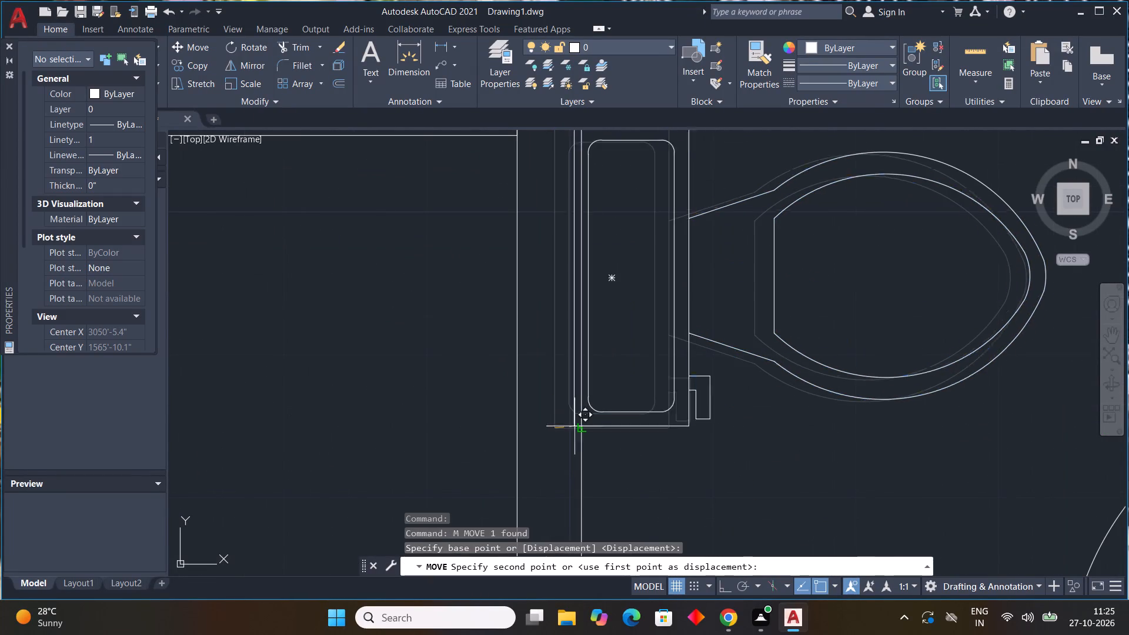
{"action": "left_click", "coordinate": [583, 426]}
{"action": "scroll", "coordinate": [626, 443], "scroll_direction": "down", "scroll_amount": 3}
{"action": "key", "text": "Escape"}
{"action": "scroll", "coordinate": [725, 375], "scroll_direction": "down", "scroll_amount": 1}
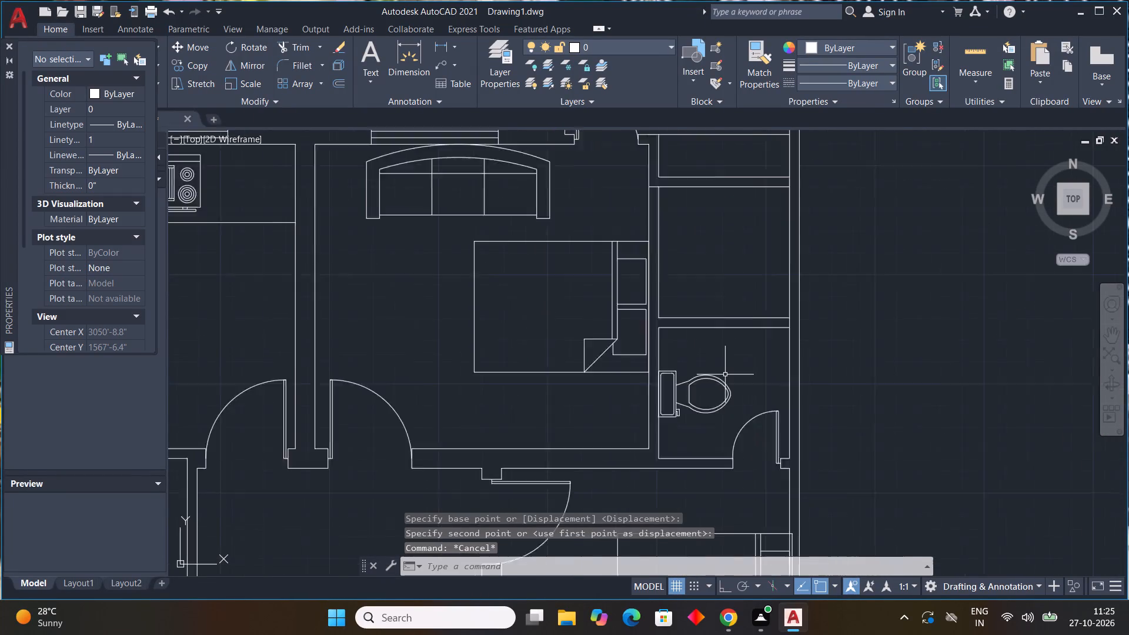
{"action": "scroll", "coordinate": [725, 375], "scroll_direction": "down", "scroll_amount": 1}
{"action": "key", "text": "Escape"}
{"action": "key", "text": "Escape"}
{"action": "key", "text": "Escape"}
{"action": "key", "text": "Escape"}
{"action": "key", "text": "Escape"}
{"action": "key", "text": "Escape"}
{"action": "key", "text": "Escape"}
{"action": "key", "text": "Escape"}
{"action": "key", "text": "Escape"}
{"action": "key", "text": "Escape"}
Copy the washbasin from the top-right bathroom into the small bathroom below, against its upper wall at the right corner.
{"action": "scroll", "coordinate": [725, 375], "scroll_direction": "down", "scroll_amount": 1}
{"action": "middle_click_drag", "start_coordinate": [724, 380], "coordinate": [689, 483]}
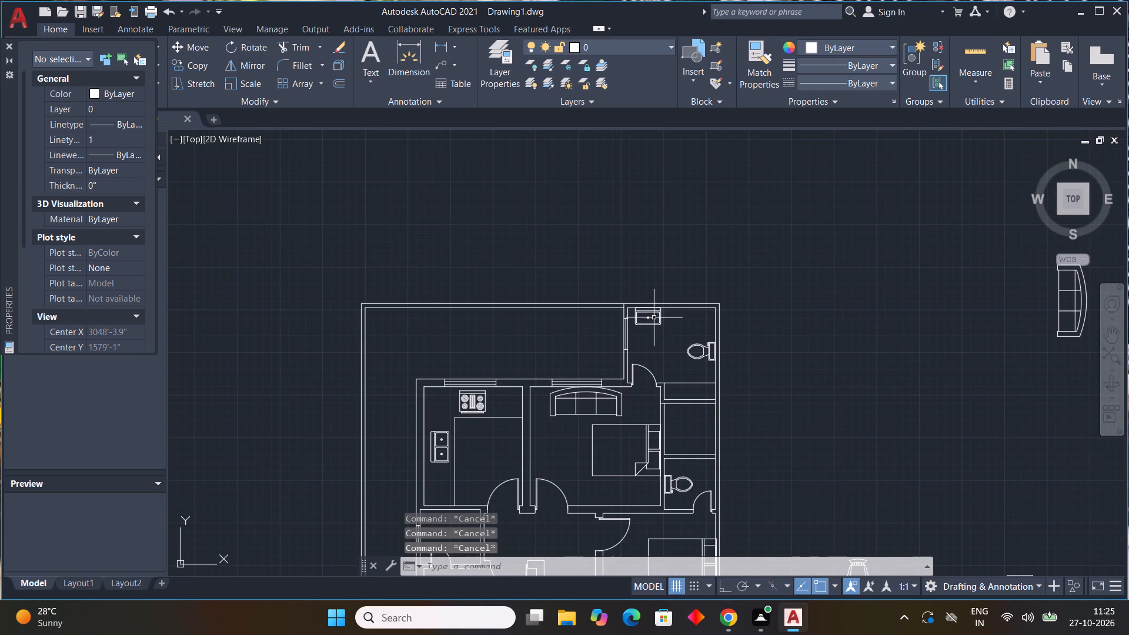
{"action": "left_click", "coordinate": [654, 322]}
{"action": "type", "text": "co"}
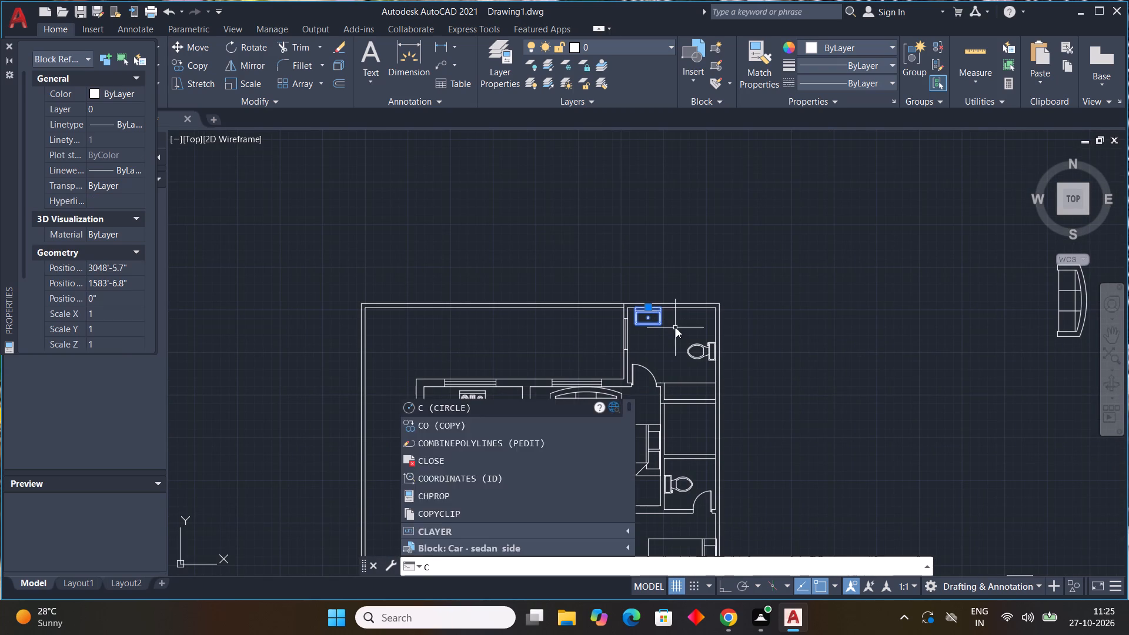
{"action": "key", "text": "space"}
{"action": "scroll", "coordinate": [644, 313], "scroll_direction": "up", "scroll_amount": 3}
{"action": "left_click_drag", "start_coordinate": [608, 285], "coordinate": [612, 295]}
{"action": "scroll", "coordinate": [678, 396], "scroll_direction": "down", "scroll_amount": 2}
{"action": "middle_click_drag", "start_coordinate": [679, 398], "coordinate": [622, 293]}
{"action": "scroll", "coordinate": [633, 304], "scroll_direction": "down", "scroll_amount": 3}
{"action": "scroll", "coordinate": [657, 413], "scroll_direction": "up", "scroll_amount": 3}
{"action": "middle_click_drag", "start_coordinate": [640, 391], "coordinate": [603, 463]}
{"action": "middle_click_drag", "start_coordinate": [602, 462], "coordinate": [602, 453]}
{"action": "scroll", "coordinate": [602, 458], "scroll_direction": "up", "scroll_amount": 1}
{"action": "scroll", "coordinate": [626, 278], "scroll_direction": "up", "scroll_amount": 1}
{"action": "middle_click_drag", "start_coordinate": [624, 279], "coordinate": [571, 451]}
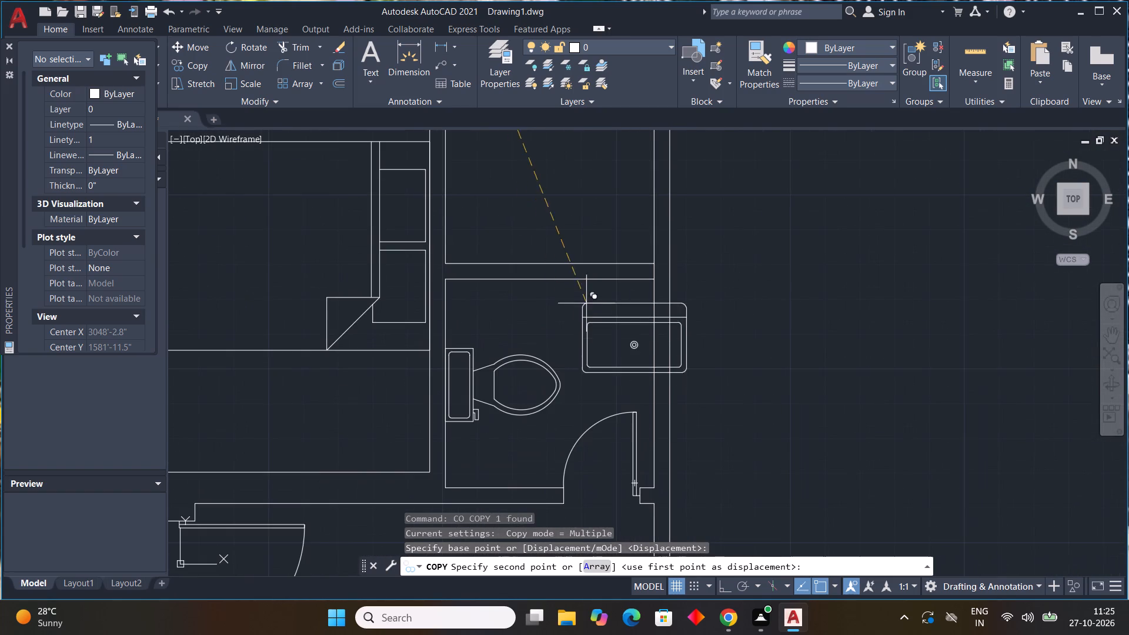
{"action": "scroll", "coordinate": [562, 290], "scroll_direction": "up", "scroll_amount": 2}
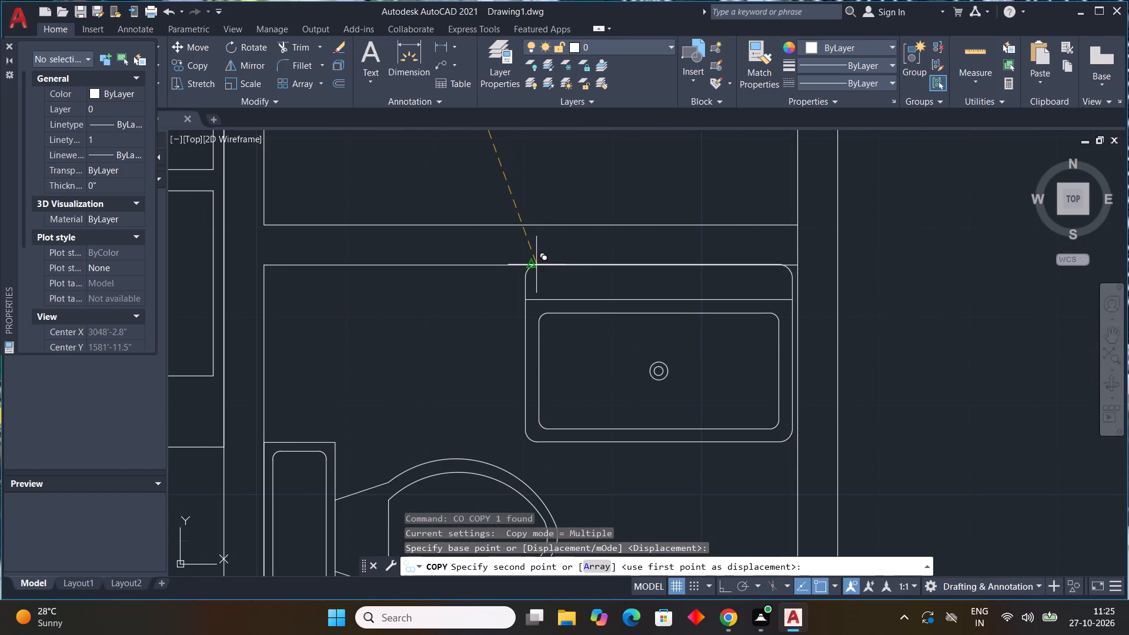
{"action": "left_click", "coordinate": [538, 265]}
{"action": "scroll", "coordinate": [688, 313], "scroll_direction": "down", "scroll_amount": 3}
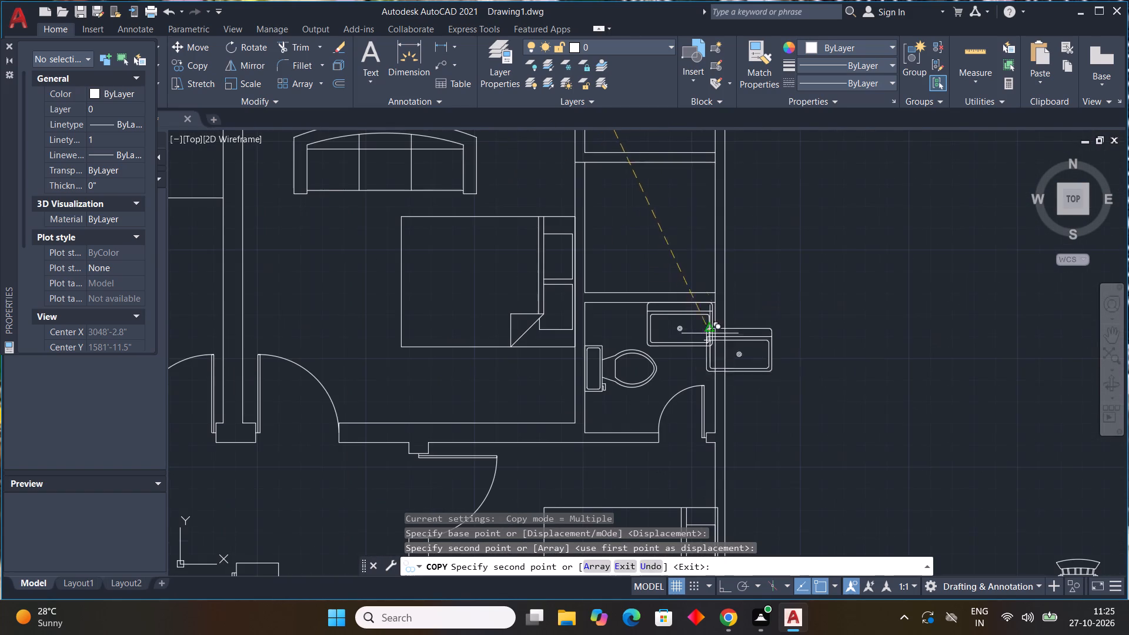
{"action": "key", "text": "Escape"}
{"action": "scroll", "coordinate": [817, 360], "scroll_direction": "down", "scroll_amount": 4}
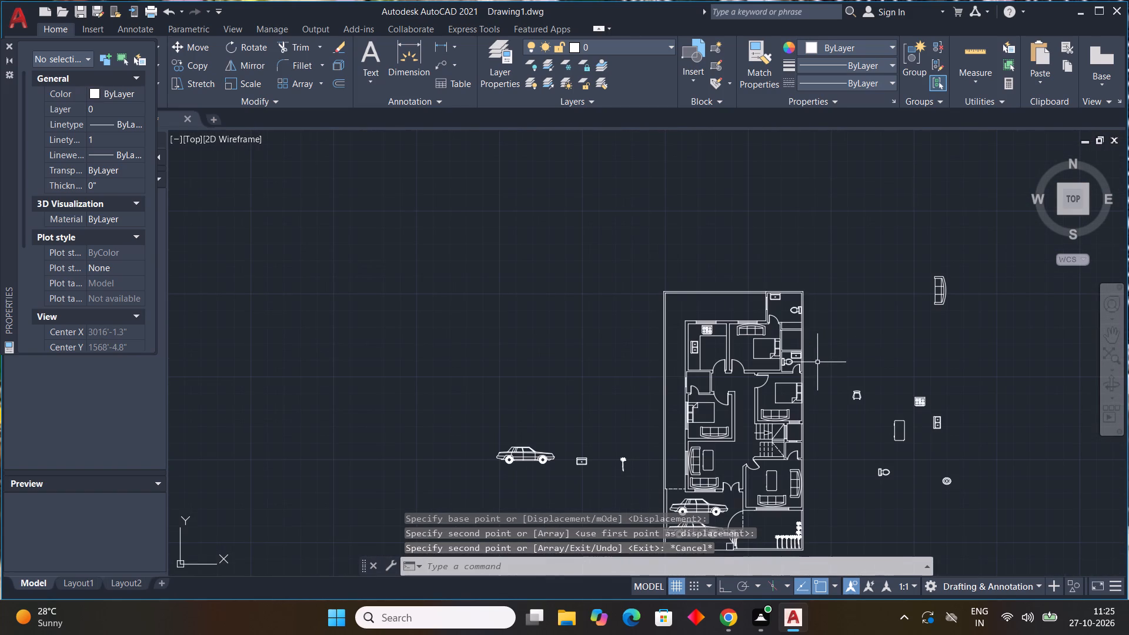
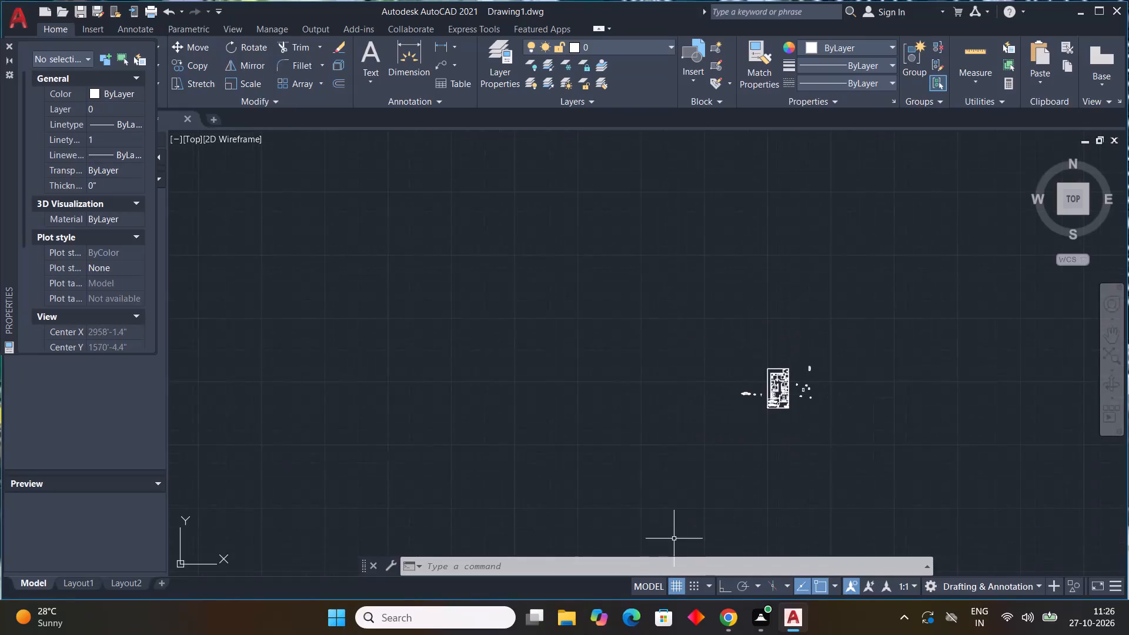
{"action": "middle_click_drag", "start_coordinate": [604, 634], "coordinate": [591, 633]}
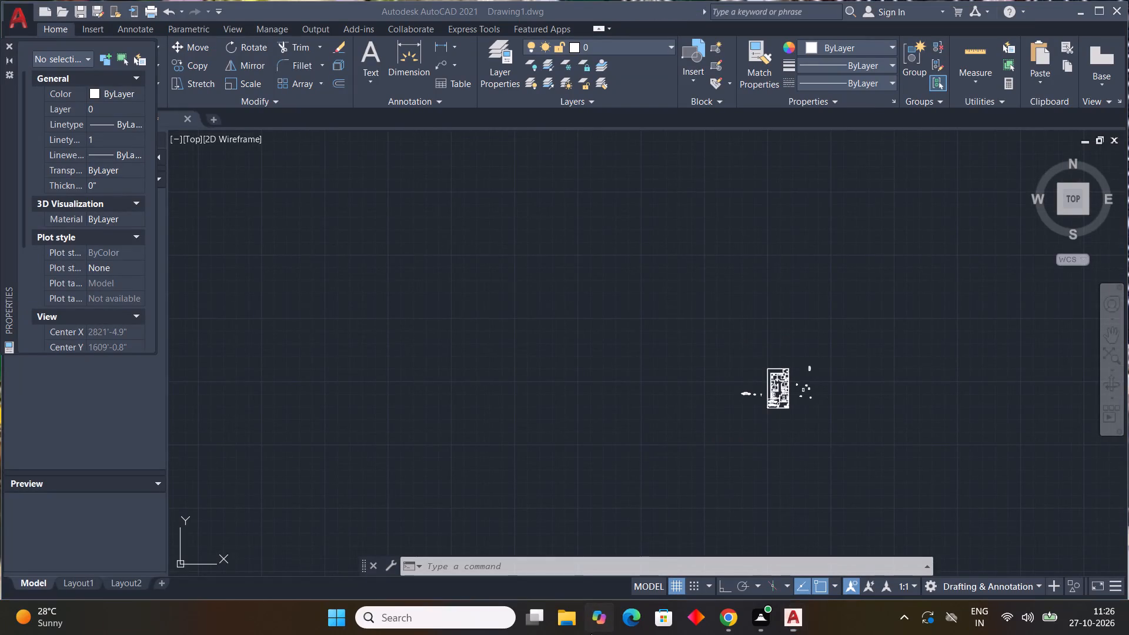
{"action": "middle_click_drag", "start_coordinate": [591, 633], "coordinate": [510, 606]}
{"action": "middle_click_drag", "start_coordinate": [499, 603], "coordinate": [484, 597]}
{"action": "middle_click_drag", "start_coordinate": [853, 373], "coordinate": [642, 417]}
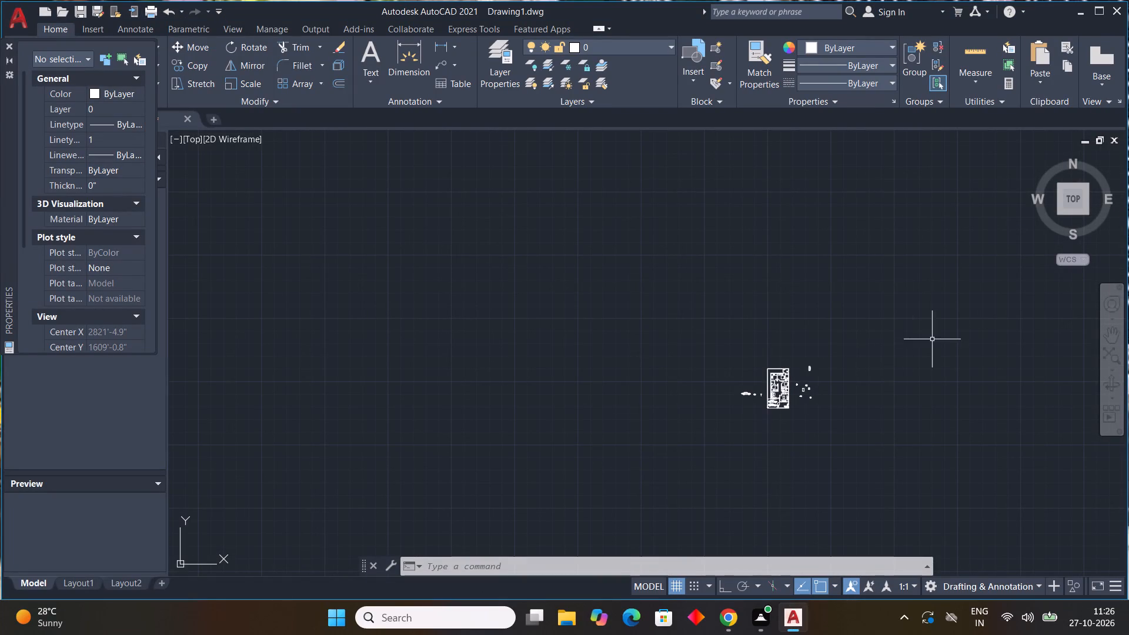
Rotate the toilet block outside the plan by 180 degrees about its tank so the tank faces right.
{"action": "scroll", "coordinate": [798, 392], "scroll_direction": "up", "scroll_amount": 4}
{"action": "middle_click_drag", "start_coordinate": [798, 392], "coordinate": [676, 402]}
{"action": "middle_click", "coordinate": [674, 402]}
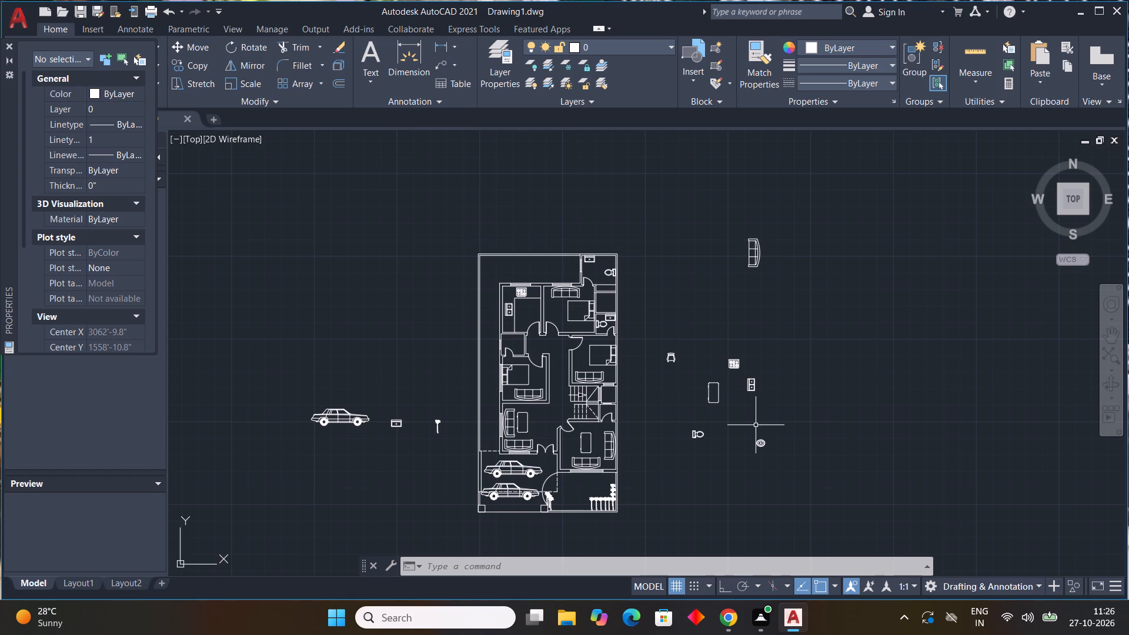
{"action": "middle_click_drag", "start_coordinate": [751, 428], "coordinate": [769, 423]}
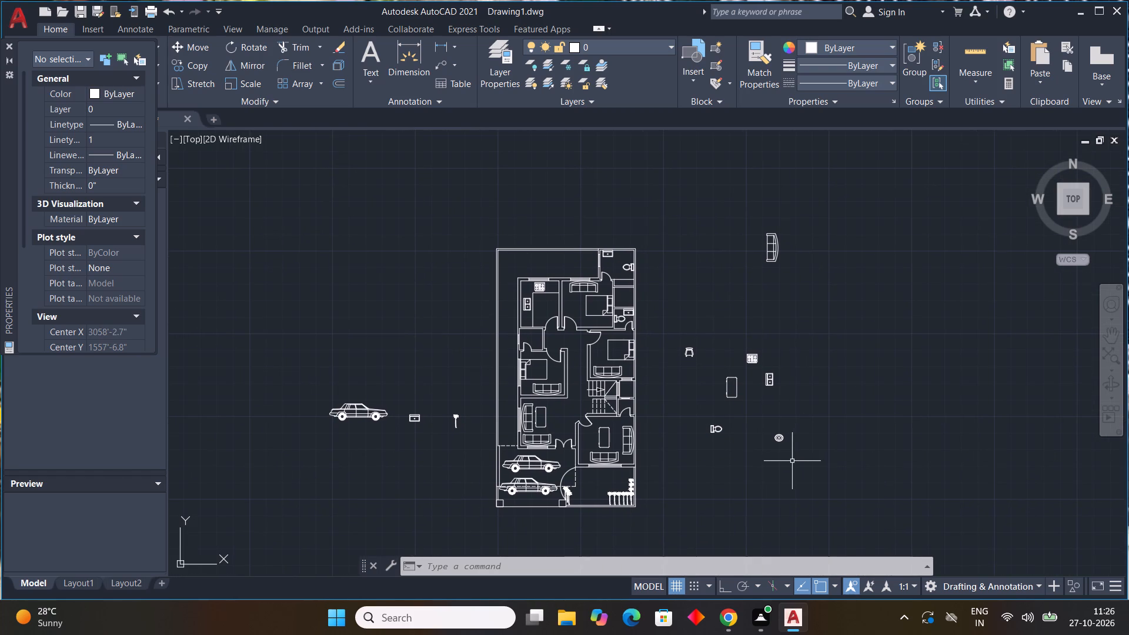
{"action": "scroll", "coordinate": [556, 337], "scroll_direction": "up", "scroll_amount": 1}
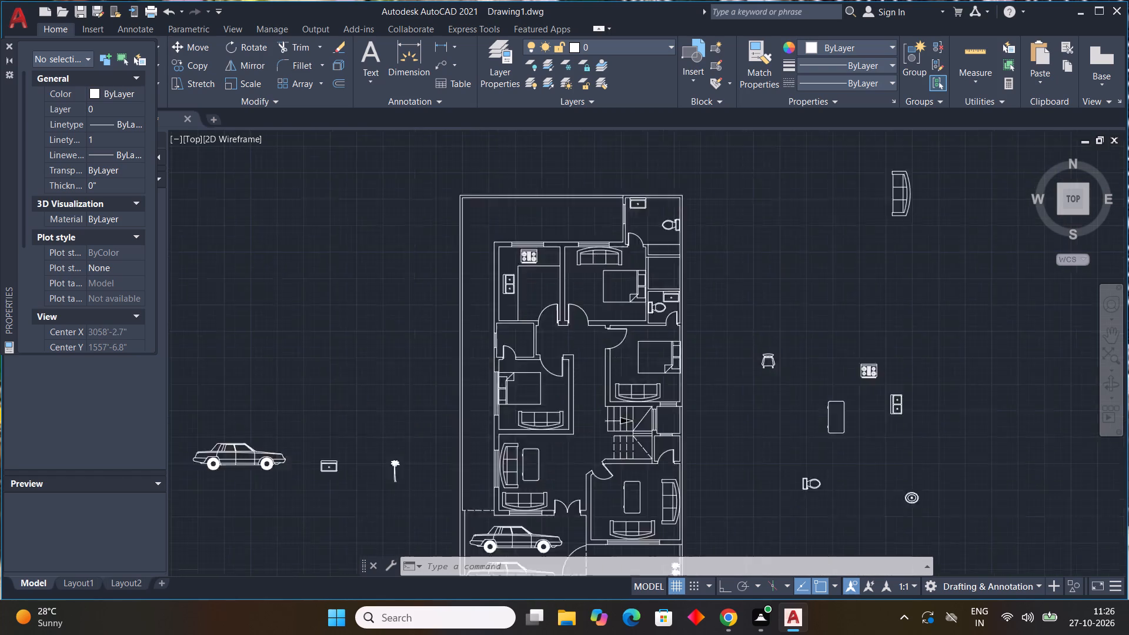
{"action": "scroll", "coordinate": [556, 338], "scroll_direction": "up", "scroll_amount": 2}
{"action": "scroll", "coordinate": [569, 348], "scroll_direction": "down", "scroll_amount": 2}
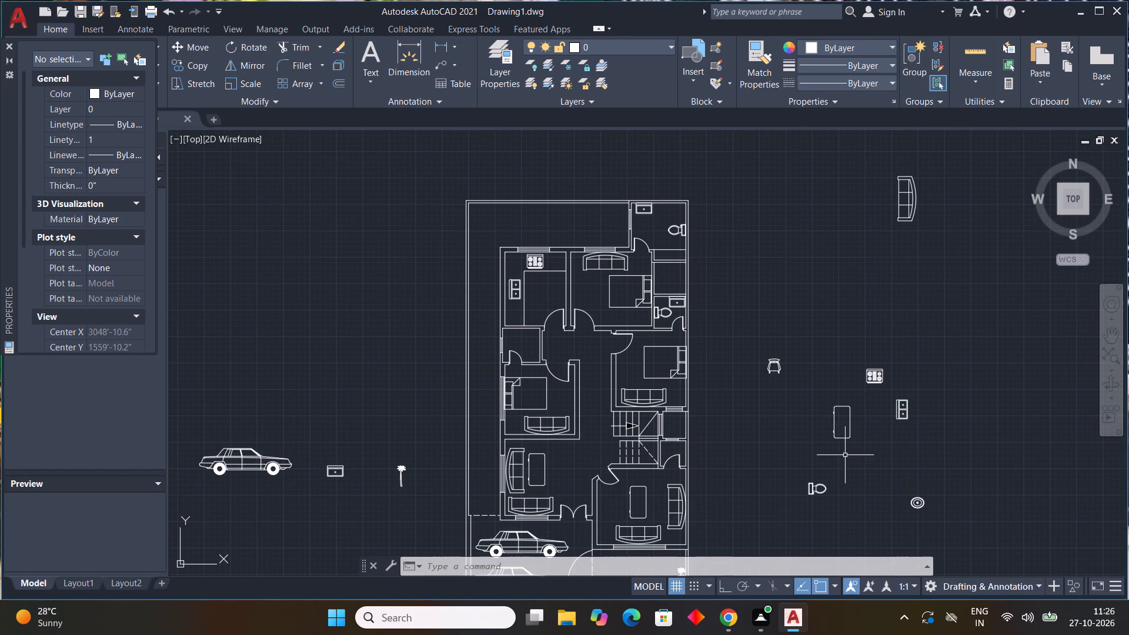
{"action": "left_click", "coordinate": [828, 472]}
{"action": "left_click", "coordinate": [799, 507]}
{"action": "middle_click_drag", "start_coordinate": [866, 489], "coordinate": [855, 354]}
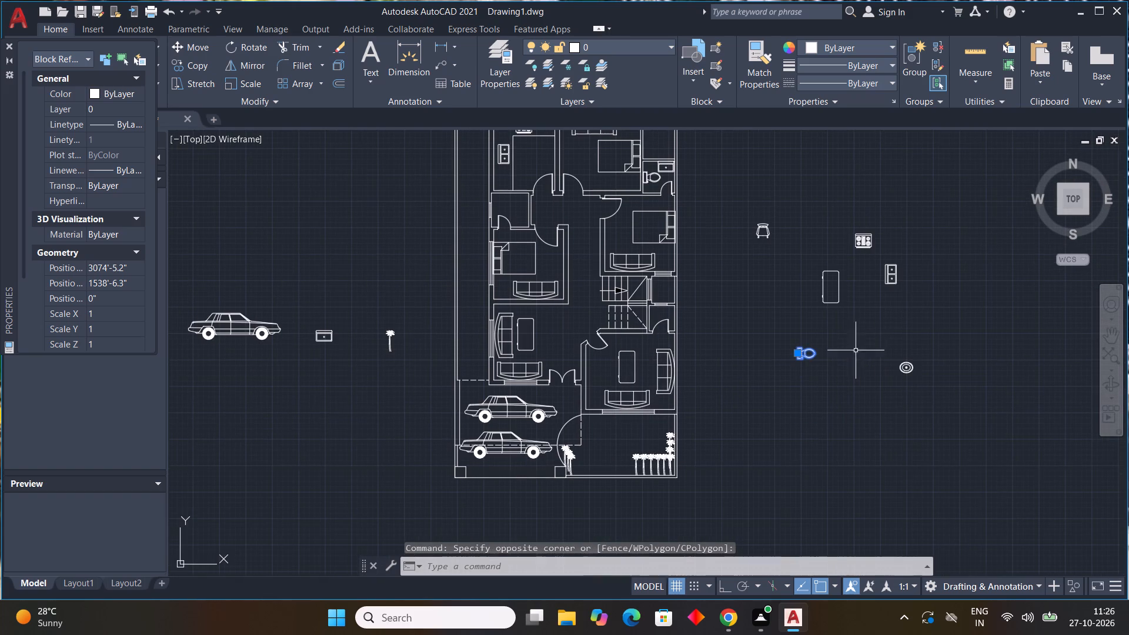
{"action": "key", "text": "r"}
{"action": "type", "text": "o"}
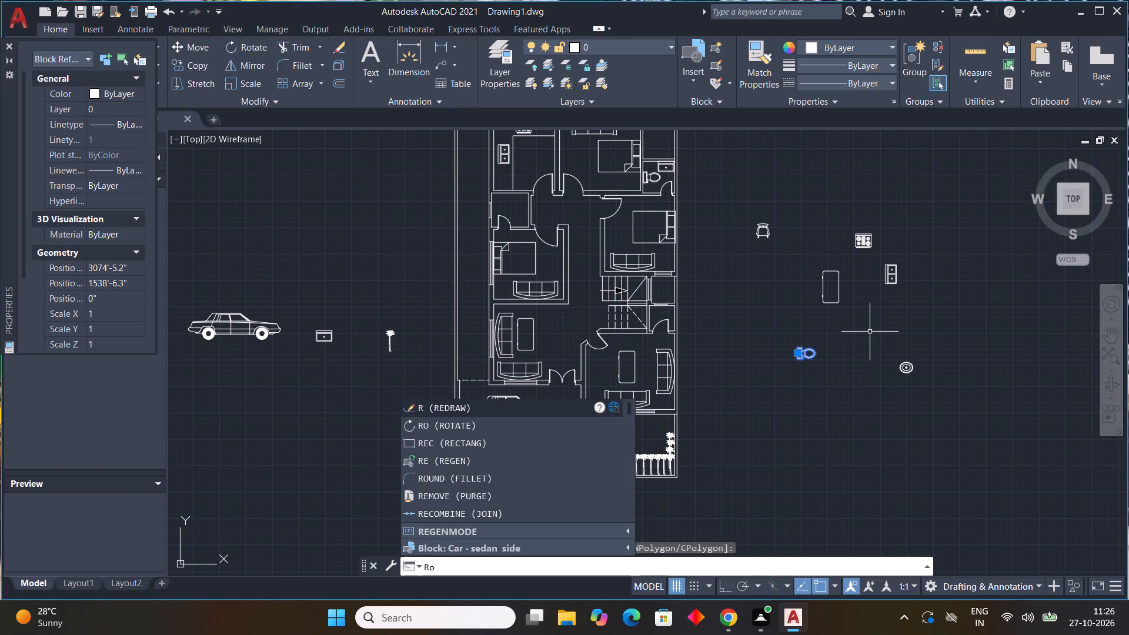
{"action": "key", "text": "space"}
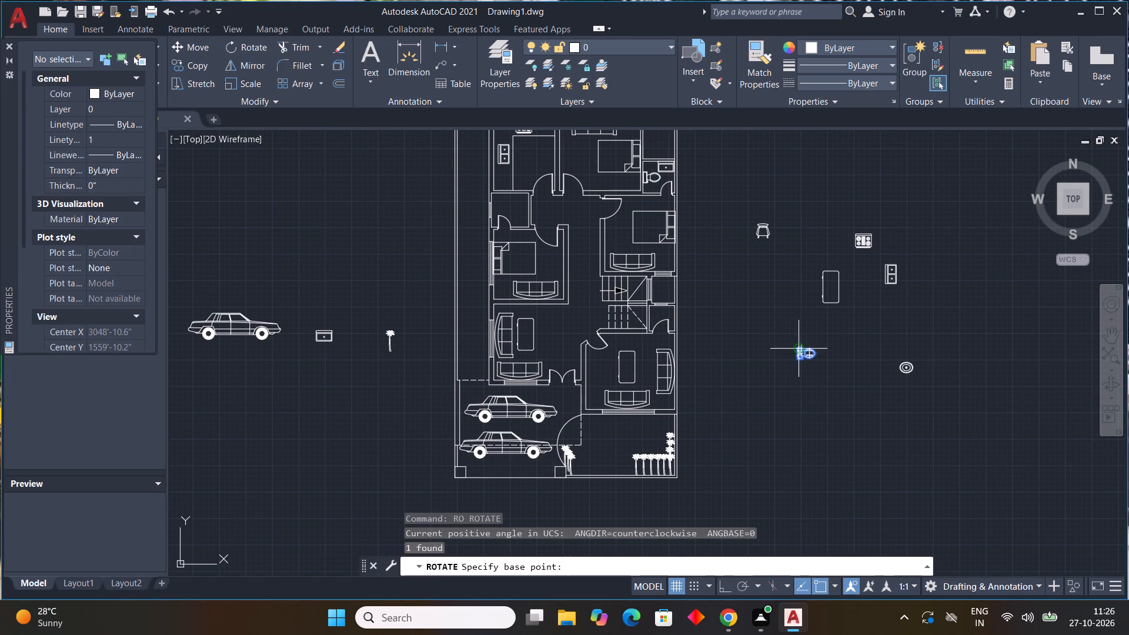
{"action": "left_click_drag", "start_coordinate": [797, 348], "coordinate": [790, 357]}
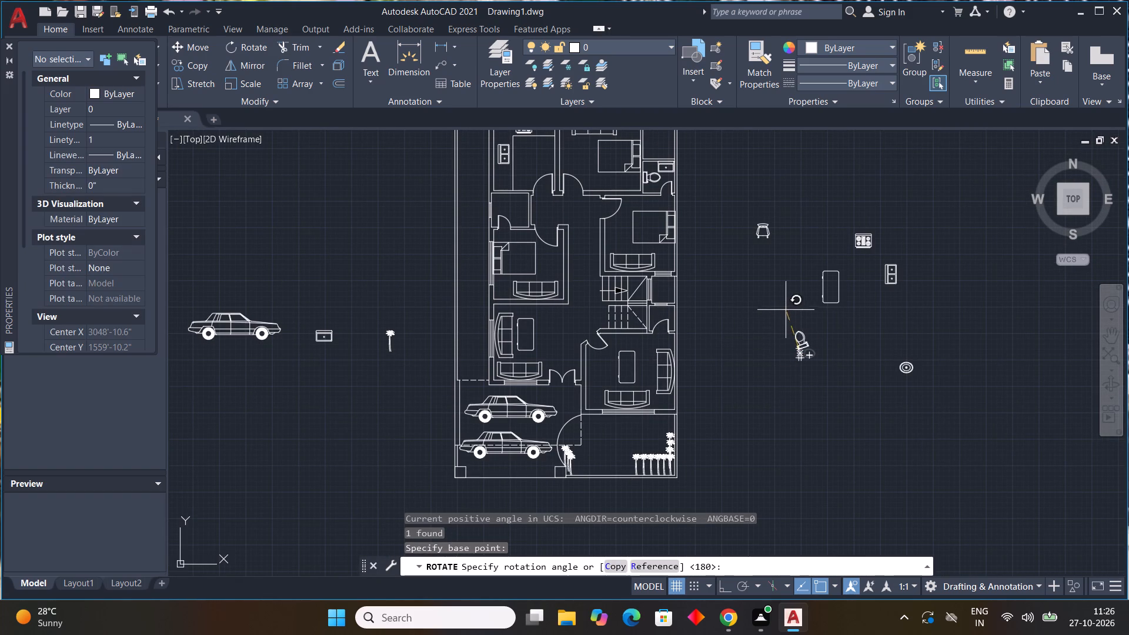
{"action": "key", "text": "F8"}
{"action": "key", "text": "space"}
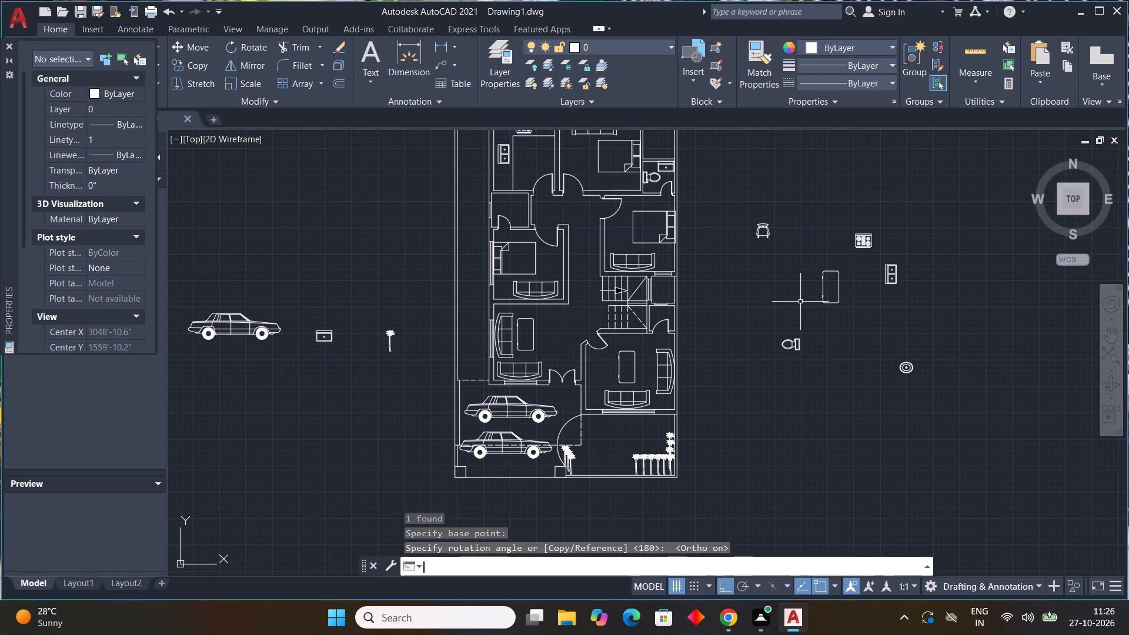
Rotate the toilet block outside the plan a quarter turn clockwise about its tank, using Ortho, so the tank faces down.
{"action": "left_click", "coordinate": [808, 328]}
{"action": "left_click", "coordinate": [754, 376]}
{"action": "type", "text": "rom"}
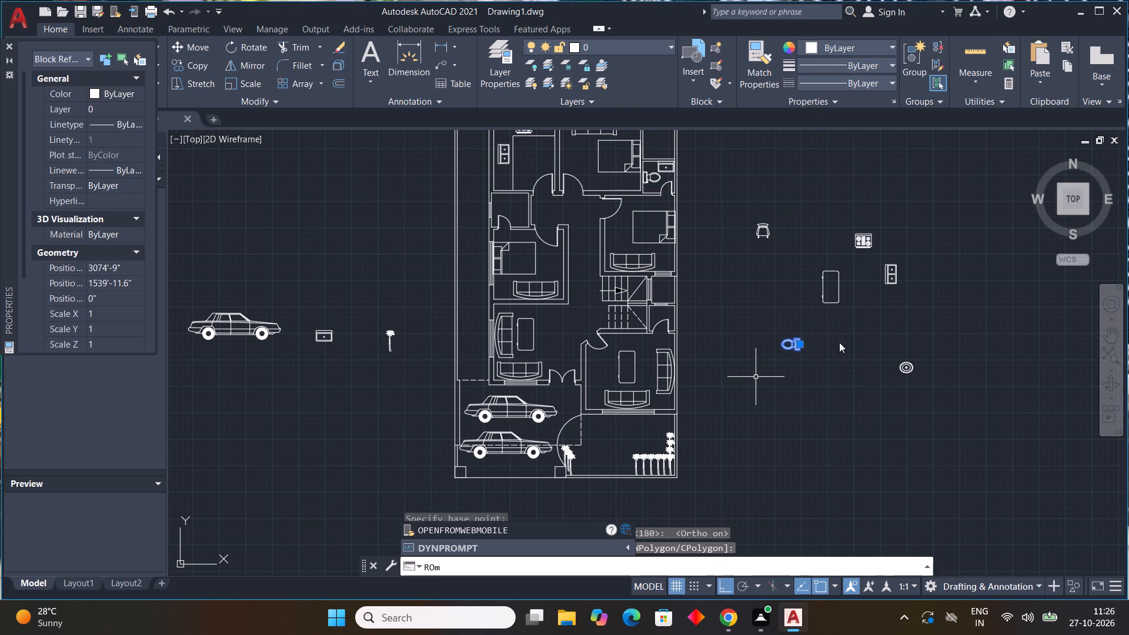
{"action": "key", "text": "BackSpace"}
{"action": "key", "text": "space"}
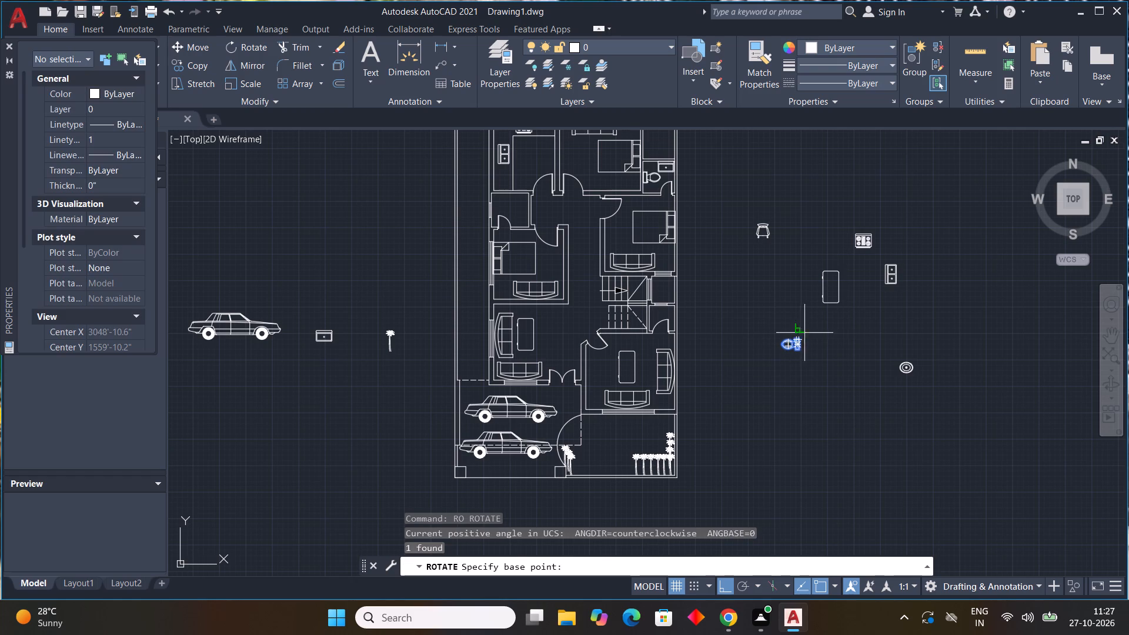
{"action": "left_click", "coordinate": [799, 336]}
{"action": "left_click", "coordinate": [791, 377]}
Copy the down-facing toilet with Ortho off into the small bathroom below the kitchen, its tank flush with the lower wall, right of the door.
{"action": "left_click_drag", "start_coordinate": [800, 326], "coordinate": [800, 337]}
{"action": "left_click", "coordinate": [771, 371]}
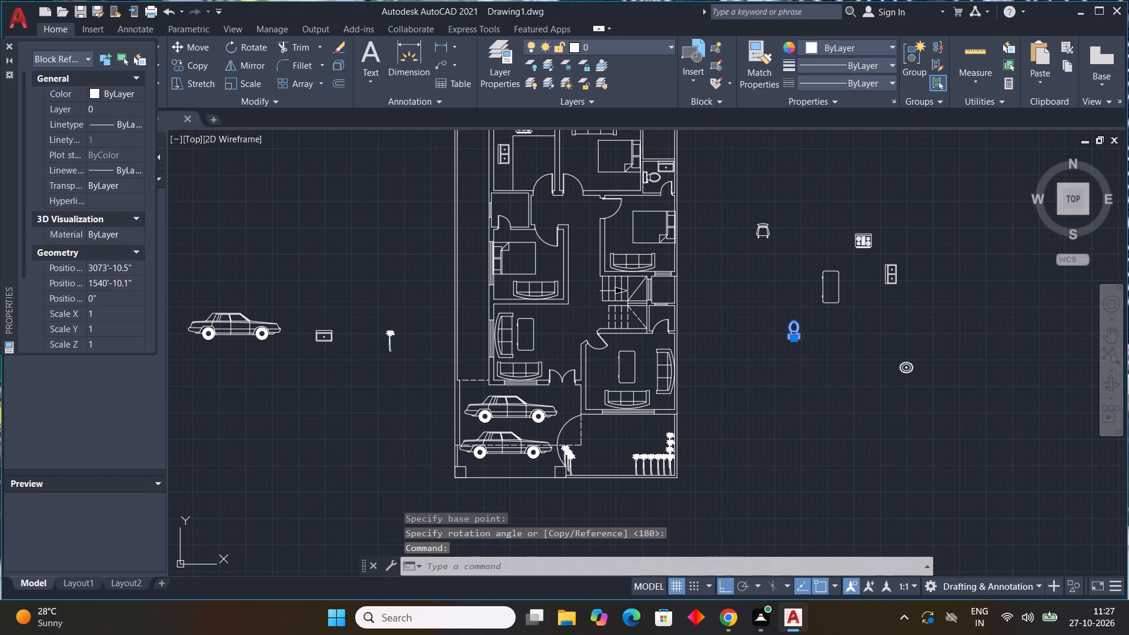
{"action": "left_click", "coordinate": [833, 386]}
{"action": "type", "text": "co"}
{"action": "key", "text": "space"}
{"action": "key", "text": "F8"}
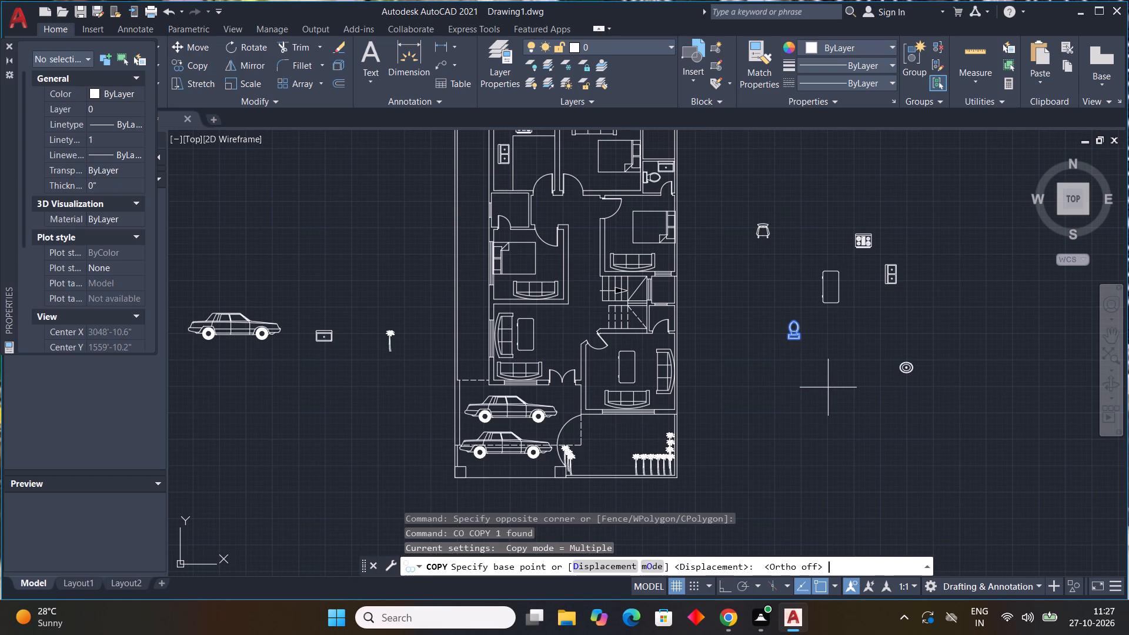
{"action": "scroll", "coordinate": [790, 350], "scroll_direction": "up", "scroll_amount": 5}
{"action": "left_click", "coordinate": [781, 229]}
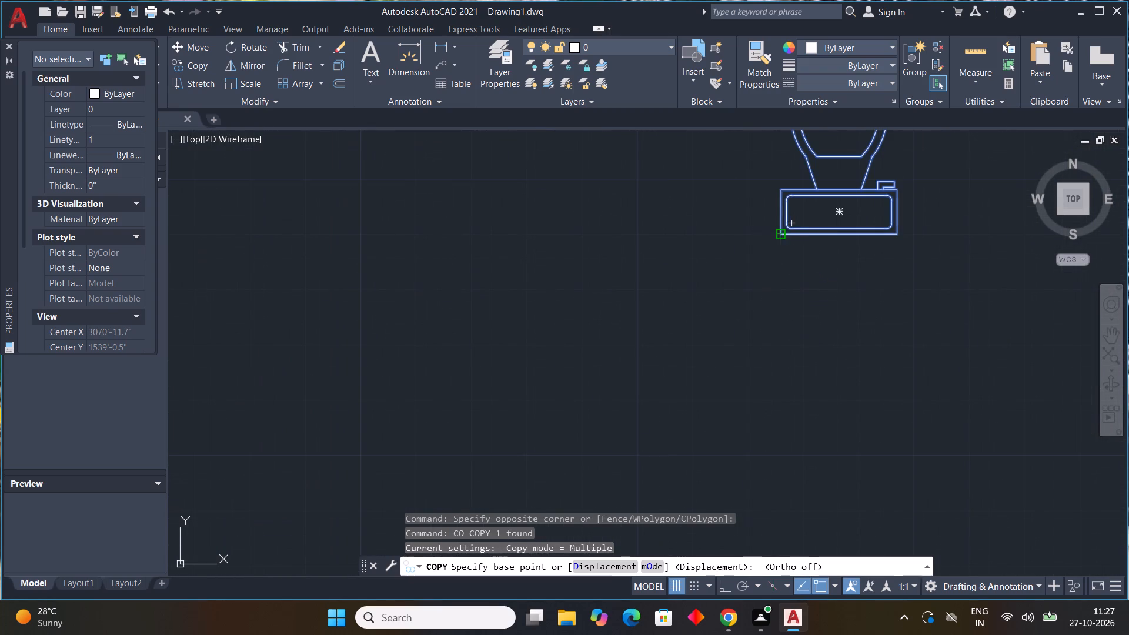
{"action": "middle_click_drag", "start_coordinate": [638, 229], "coordinate": [753, 532]}
{"action": "scroll", "coordinate": [638, 232], "scroll_direction": "down", "scroll_amount": 1}
{"action": "middle_click", "coordinate": [754, 530]}
{"action": "scroll", "coordinate": [754, 529], "scroll_direction": "down", "scroll_amount": 1}
{"action": "middle_click_drag", "start_coordinate": [553, 417], "coordinate": [694, 451]}
{"action": "scroll", "coordinate": [607, 442], "scroll_direction": "down", "scroll_amount": 2}
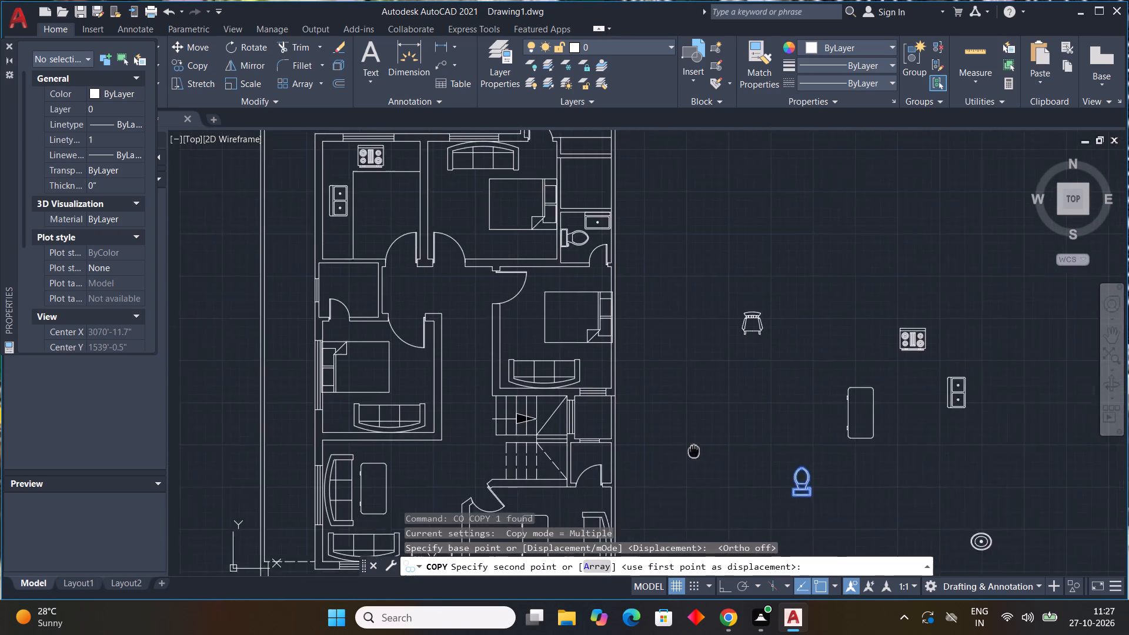
{"action": "middle_click_drag", "start_coordinate": [694, 451], "coordinate": [788, 434]}
{"action": "middle_click_drag", "start_coordinate": [452, 286], "coordinate": [503, 374]}
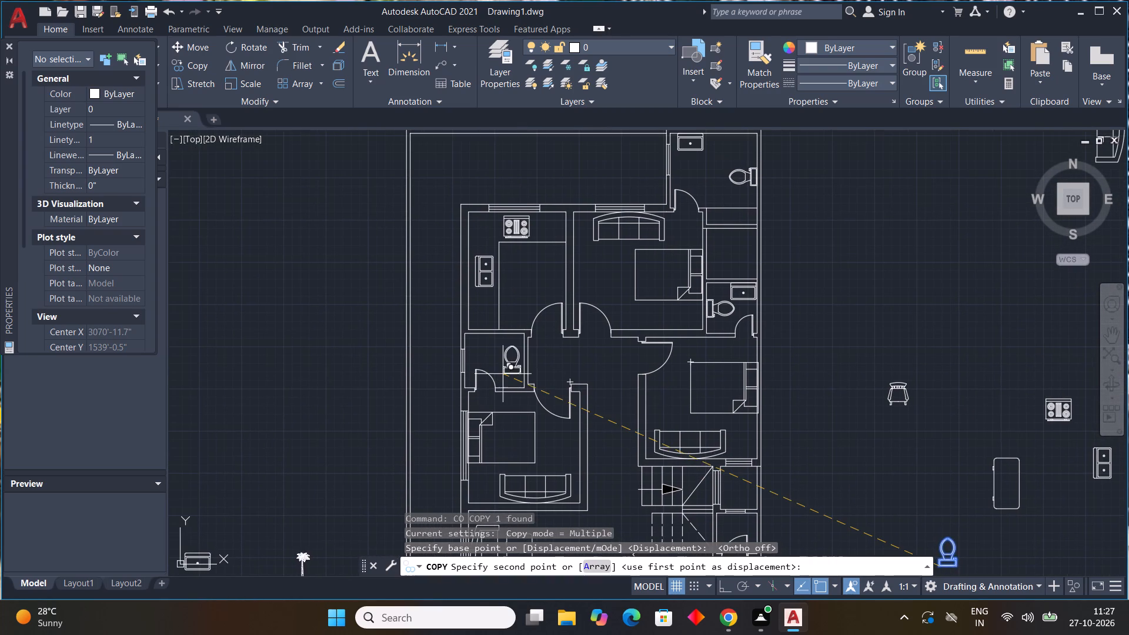
{"action": "scroll", "coordinate": [499, 365], "scroll_direction": "up", "scroll_amount": 3}
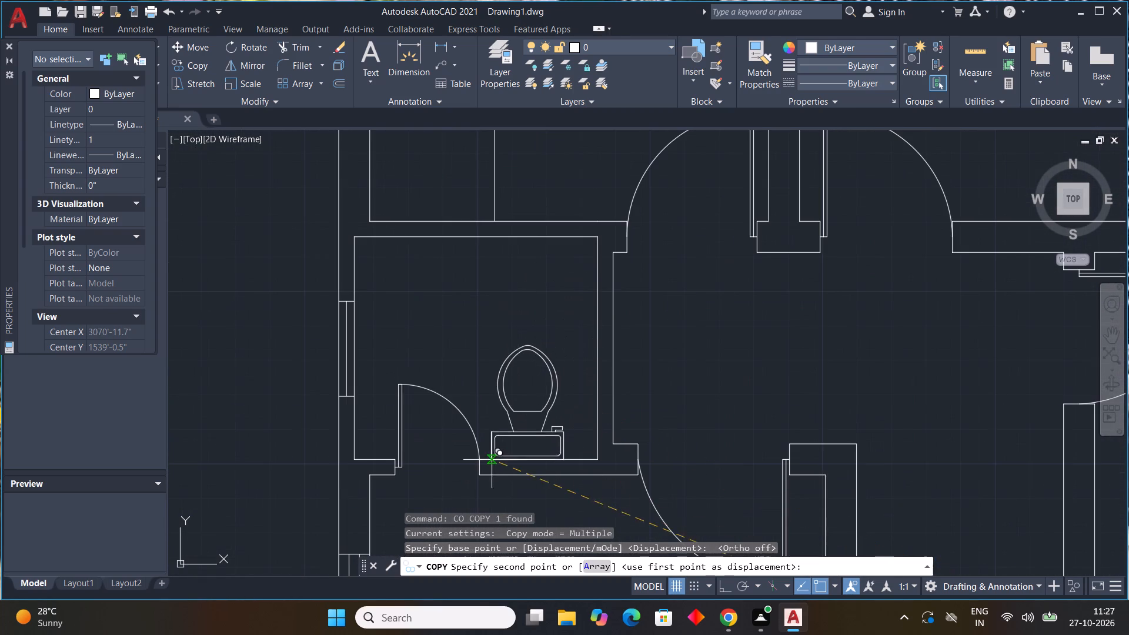
{"action": "left_click", "coordinate": [501, 457]}
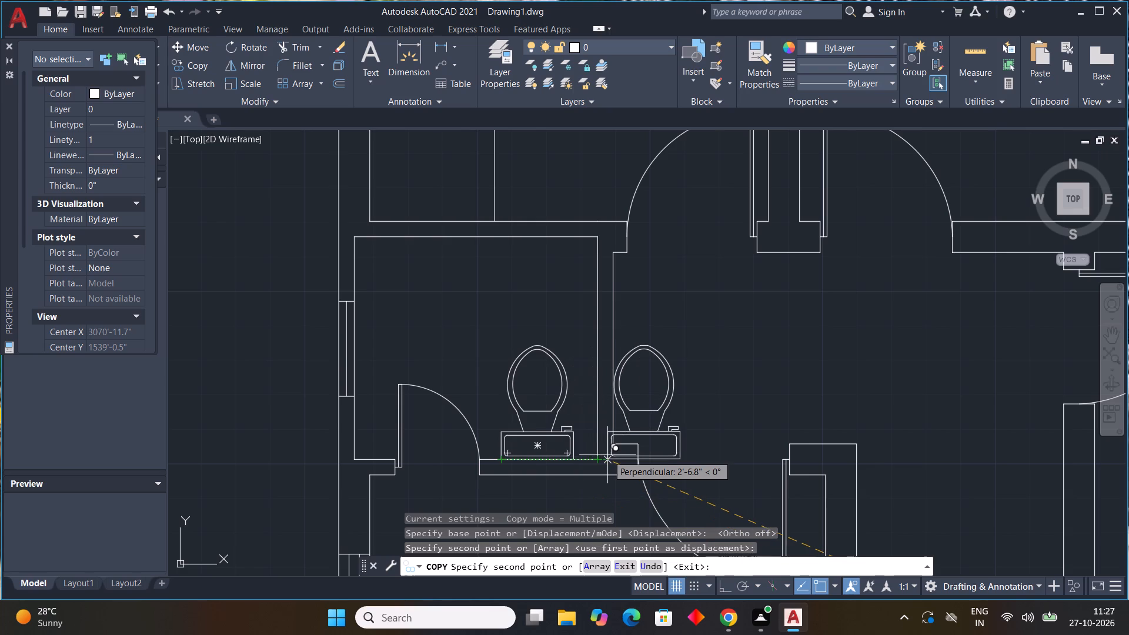
{"action": "key", "text": "Escape"}
{"action": "key", "text": "Escape"}
{"action": "key", "text": "Escape"}
{"action": "key", "text": "Escape"}
{"action": "key", "text": "Escape"}
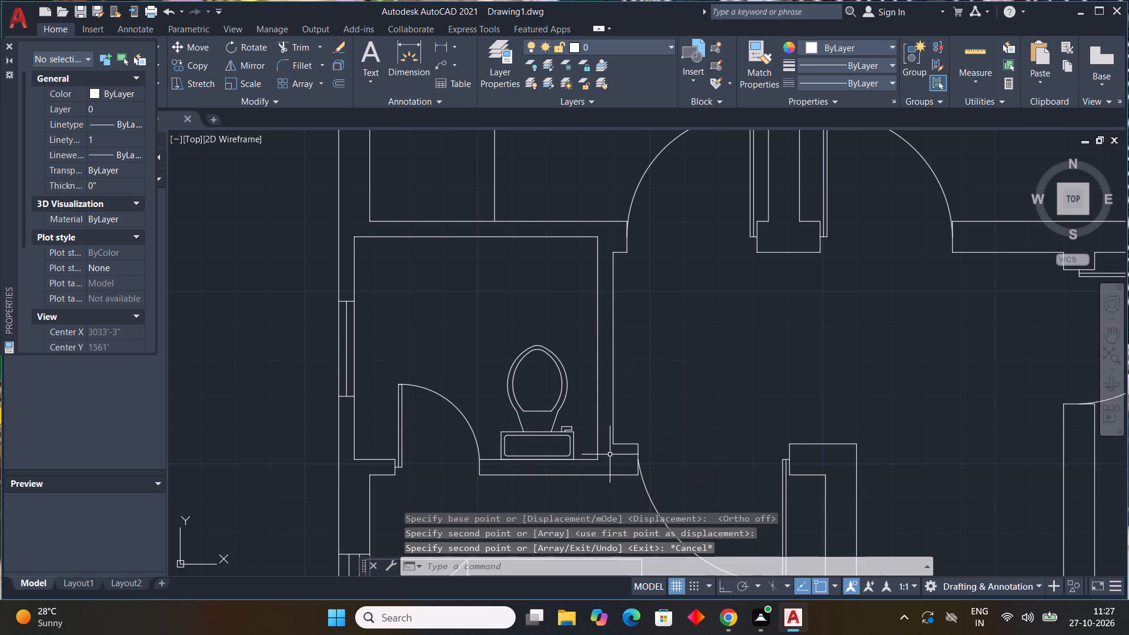
Copy the washbasin beside the car outside the plan into the bathroom below the kitchen, against its upper wall near the left corner.
{"action": "scroll", "coordinate": [630, 404], "scroll_direction": "down", "scroll_amount": 4}
{"action": "middle_click", "coordinate": [626, 403]}
{"action": "scroll", "coordinate": [624, 403], "scroll_direction": "down", "scroll_amount": 2}
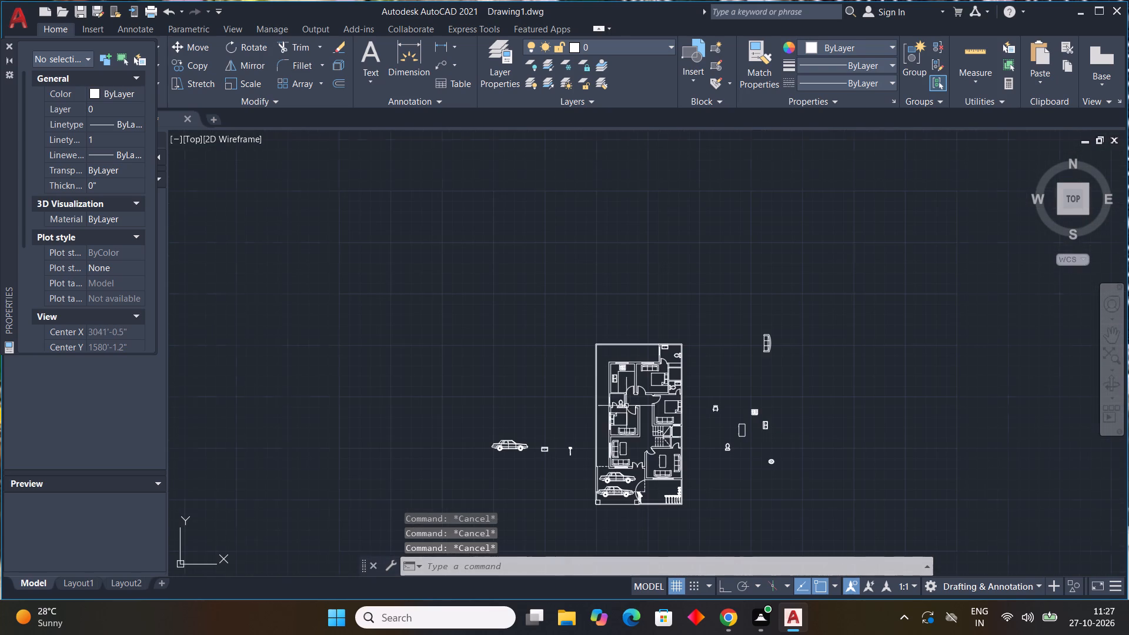
{"action": "scroll", "coordinate": [565, 442], "scroll_direction": "up", "scroll_amount": 3}
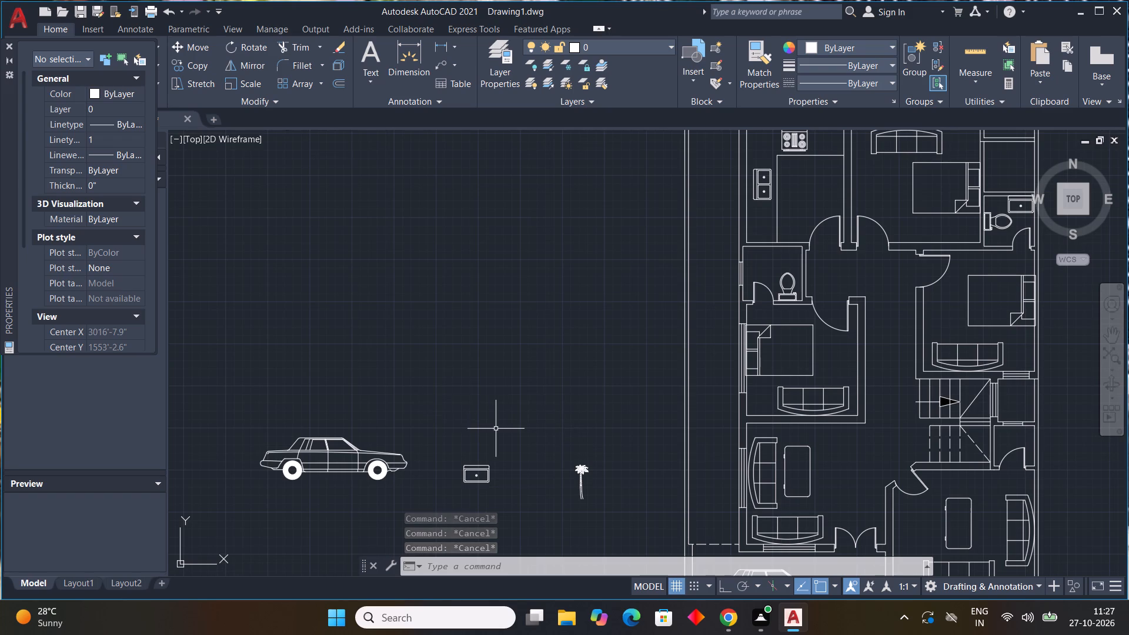
{"action": "middle_click_drag", "start_coordinate": [498, 429], "coordinate": [505, 380]}
{"action": "left_click_drag", "start_coordinate": [505, 397], "coordinate": [471, 433]}
{"action": "left_click", "coordinate": [466, 439]}
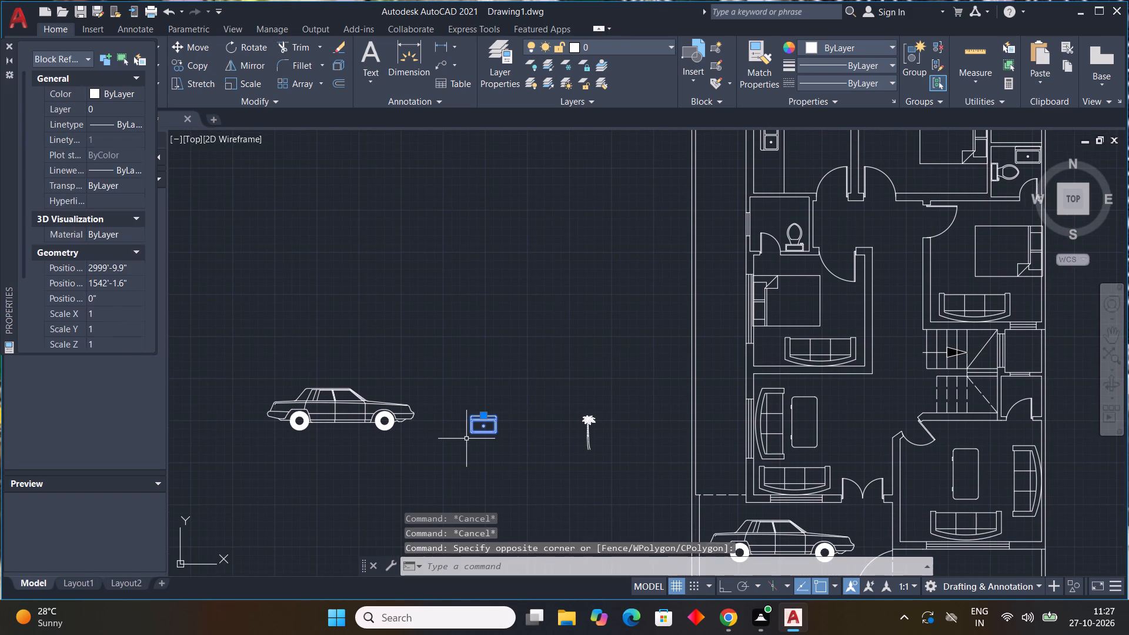
{"action": "type", "text": "co"}
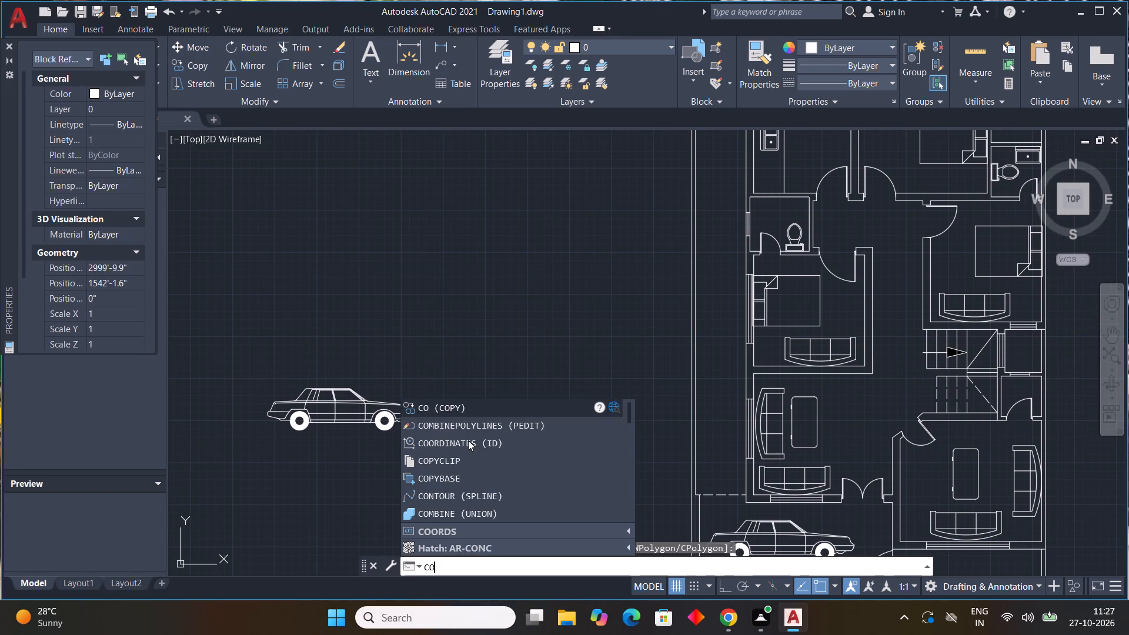
{"action": "key", "text": "space"}
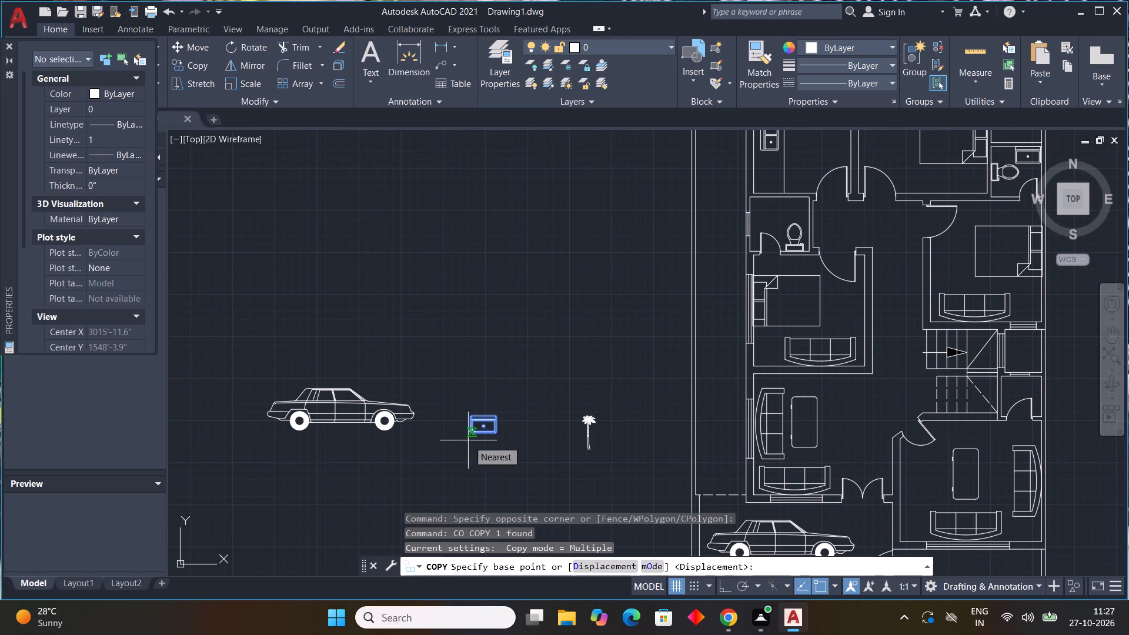
{"action": "scroll", "coordinate": [457, 395], "scroll_direction": "up", "scroll_amount": 2}
{"action": "left_click", "coordinate": [491, 449]}
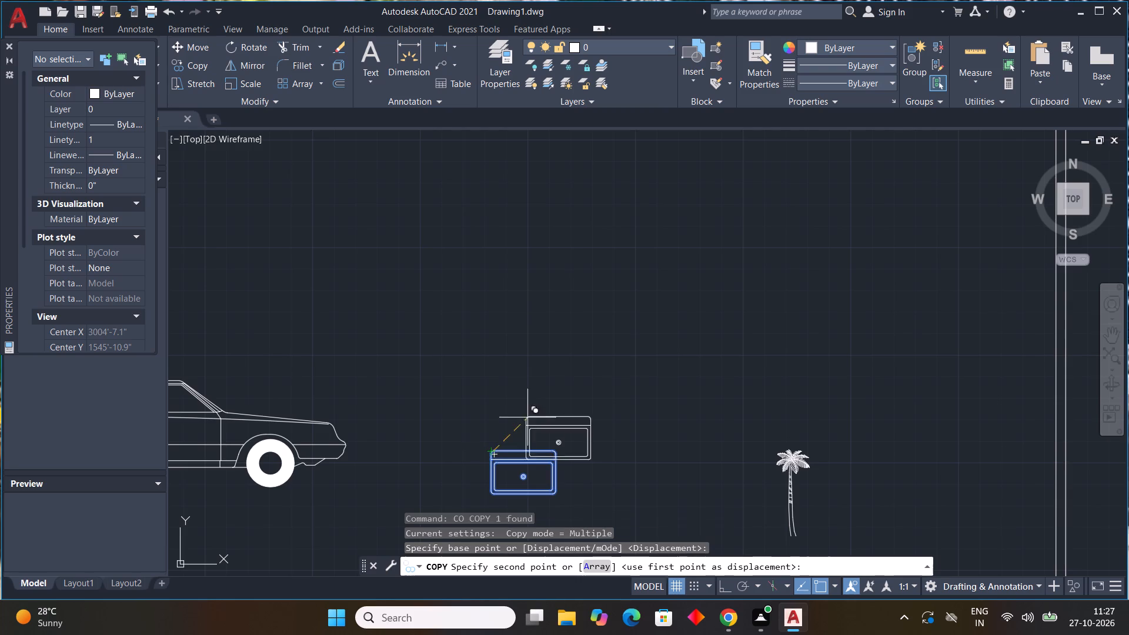
{"action": "middle_click_drag", "start_coordinate": [647, 335], "coordinate": [378, 473]}
{"action": "scroll", "coordinate": [514, 437], "scroll_direction": "down", "scroll_amount": 2}
{"action": "scroll", "coordinate": [622, 302], "scroll_direction": "up", "scroll_amount": 3}
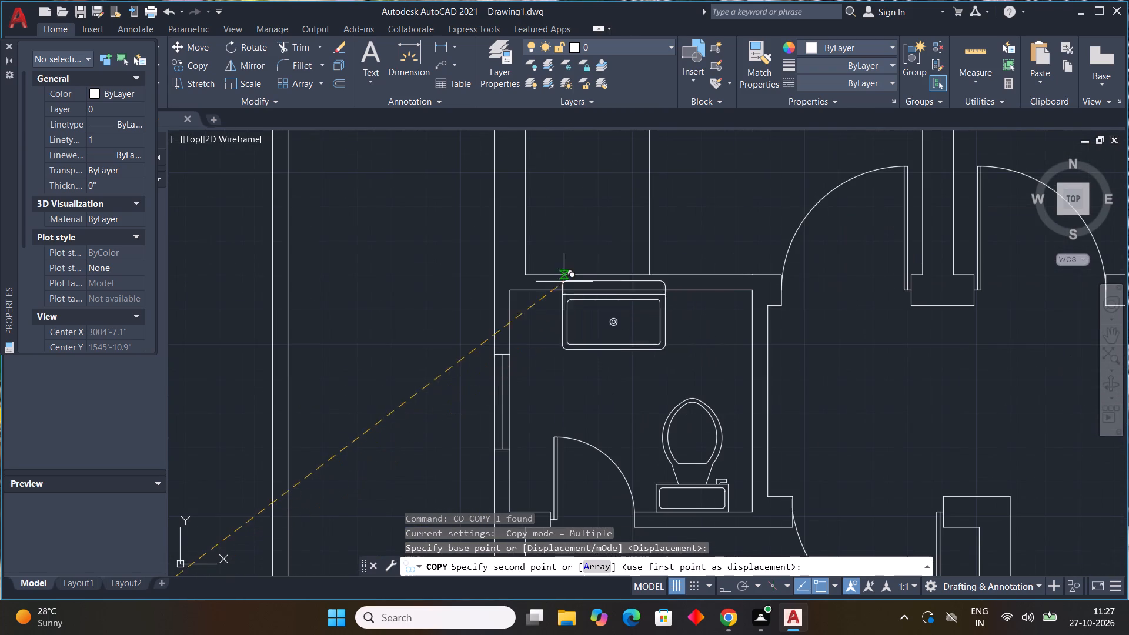
{"action": "scroll", "coordinate": [549, 288], "scroll_direction": "up", "scroll_amount": 3}
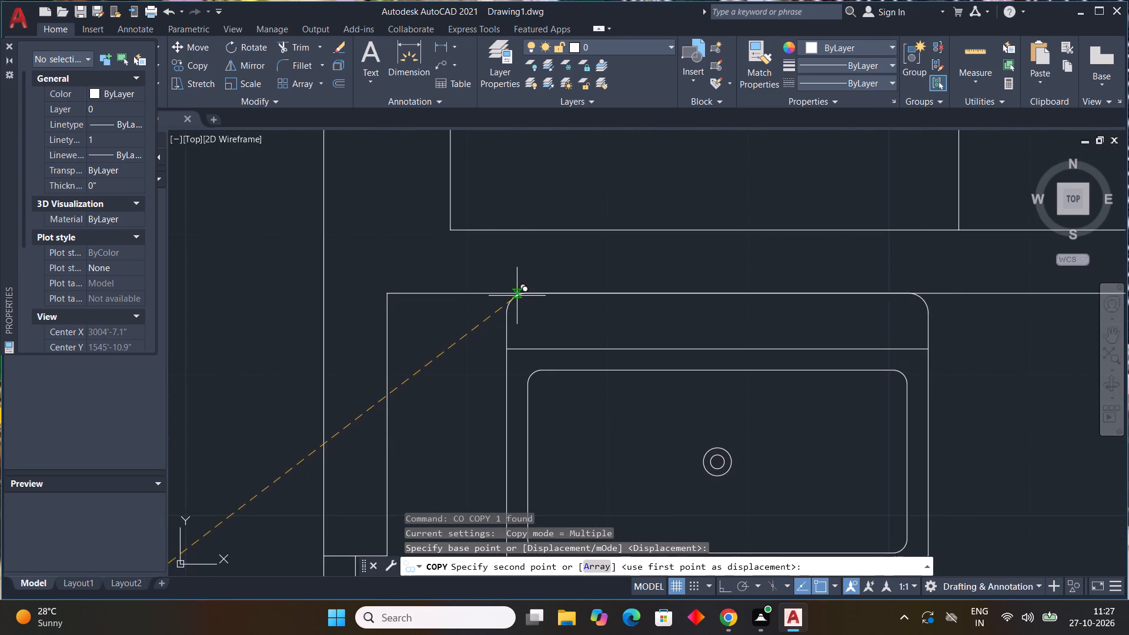
{"action": "left_click", "coordinate": [517, 296]}
{"action": "scroll", "coordinate": [557, 346], "scroll_direction": "down", "scroll_amount": 4}
{"action": "scroll", "coordinate": [698, 377], "scroll_direction": "down", "scroll_amount": 2}
{"action": "middle_click_drag", "start_coordinate": [698, 379], "coordinate": [670, 397]}
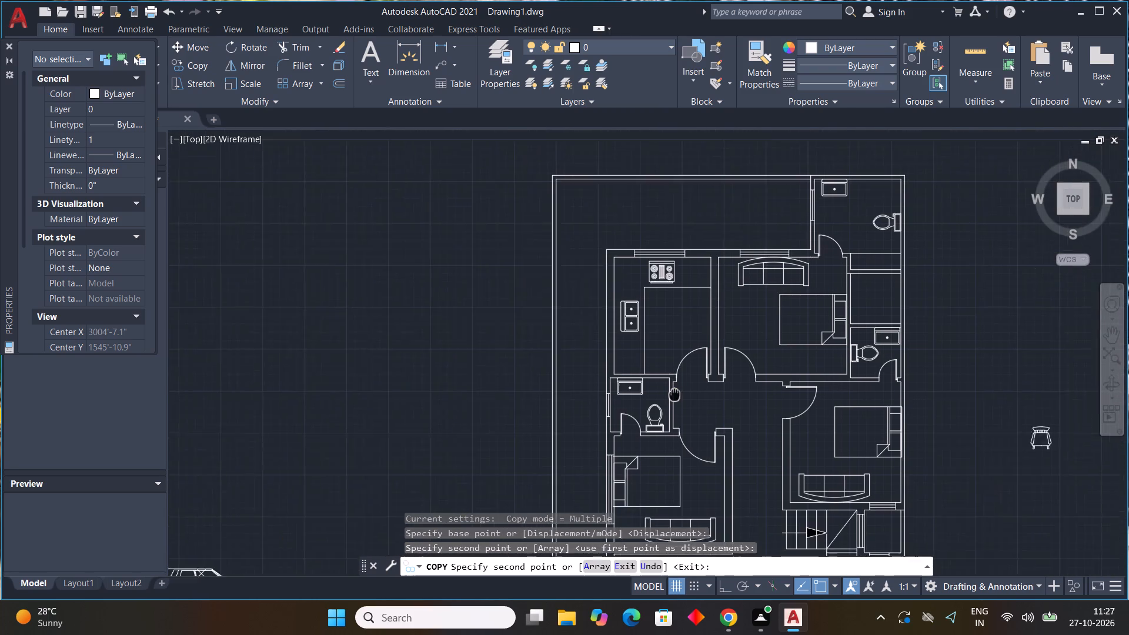
{"action": "middle_click_drag", "start_coordinate": [670, 397], "coordinate": [539, 404]}
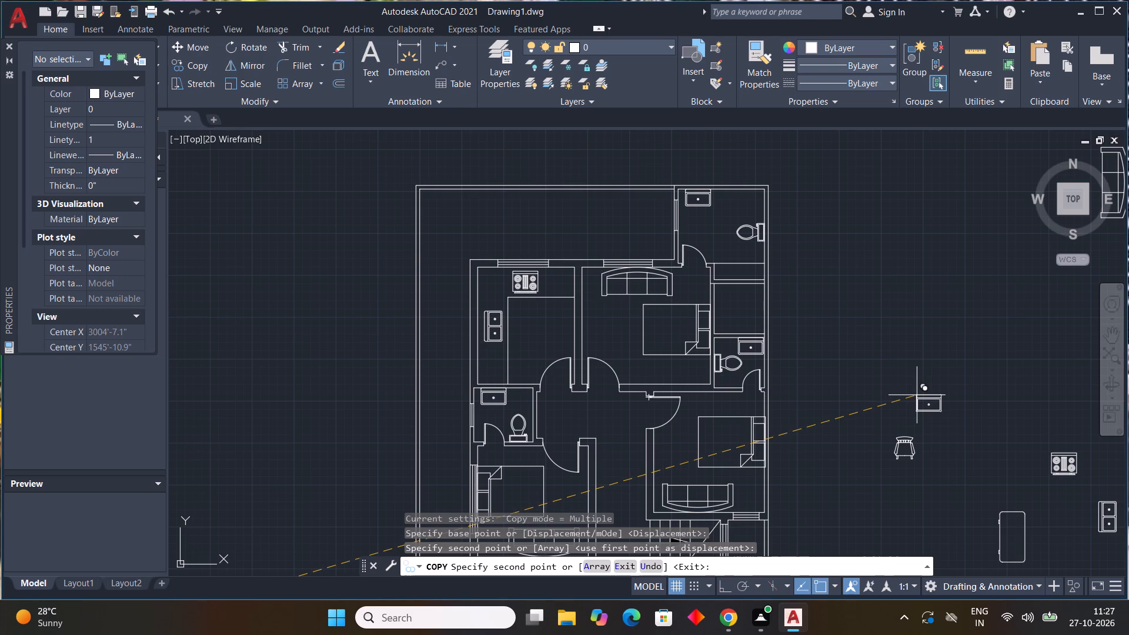
{"action": "key", "text": "Escape"}
{"action": "key", "text": "Escape"}
{"action": "key", "text": "Escape"}
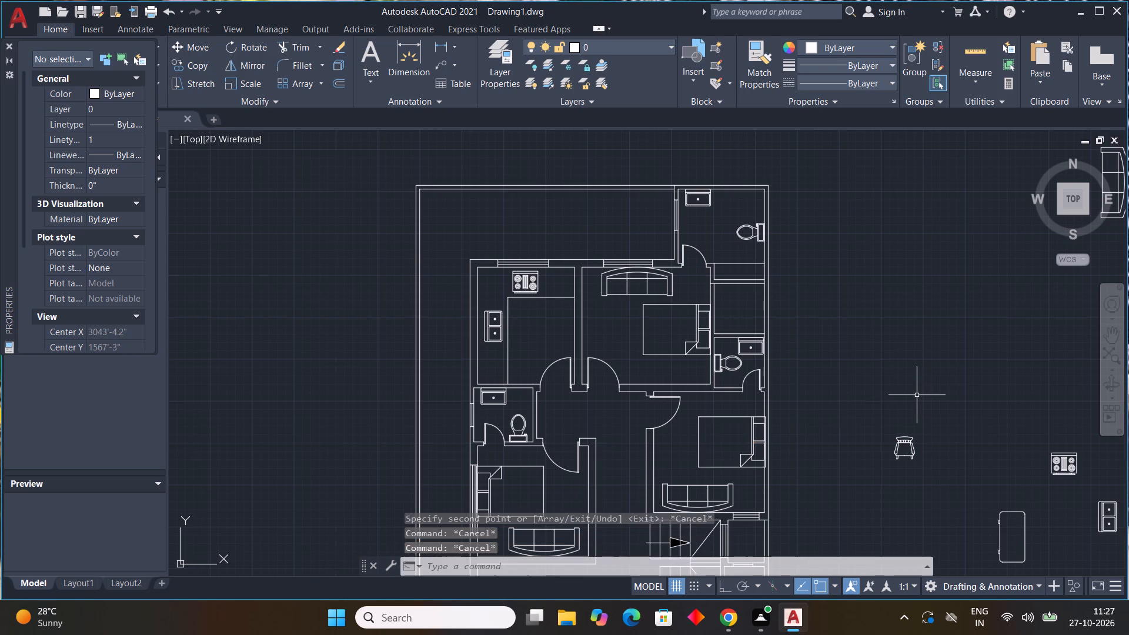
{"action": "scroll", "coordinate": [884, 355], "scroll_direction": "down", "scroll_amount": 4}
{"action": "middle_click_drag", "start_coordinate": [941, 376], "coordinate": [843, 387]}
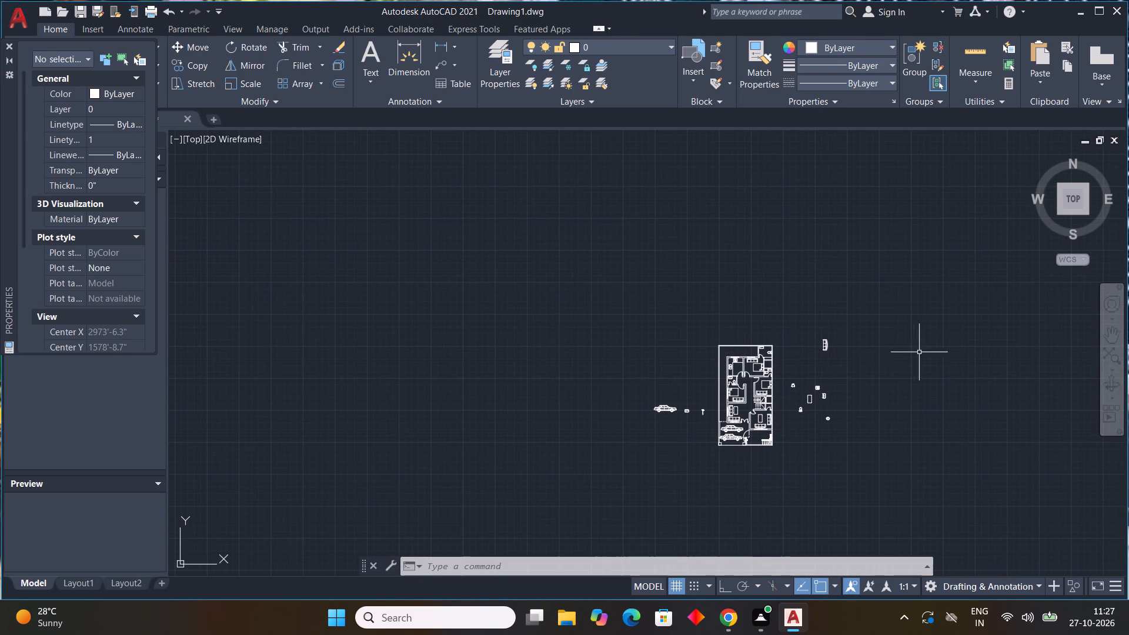
Delete all seven leftover furniture and fixture source blocks to the right of the floor plan.
{"action": "scroll", "coordinate": [867, 367], "scroll_direction": "up", "scroll_amount": 2}
{"action": "middle_click_drag", "start_coordinate": [861, 367], "coordinate": [882, 292]}
{"action": "left_click_drag", "start_coordinate": [819, 190], "coordinate": [813, 214]}
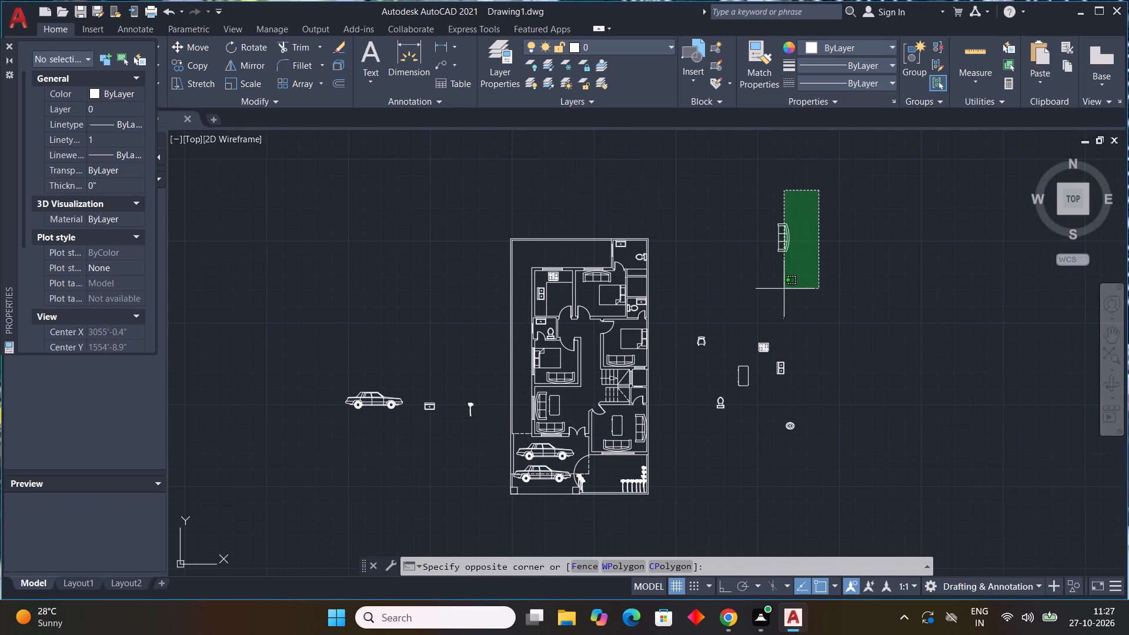
{"action": "left_click", "coordinate": [693, 447]}
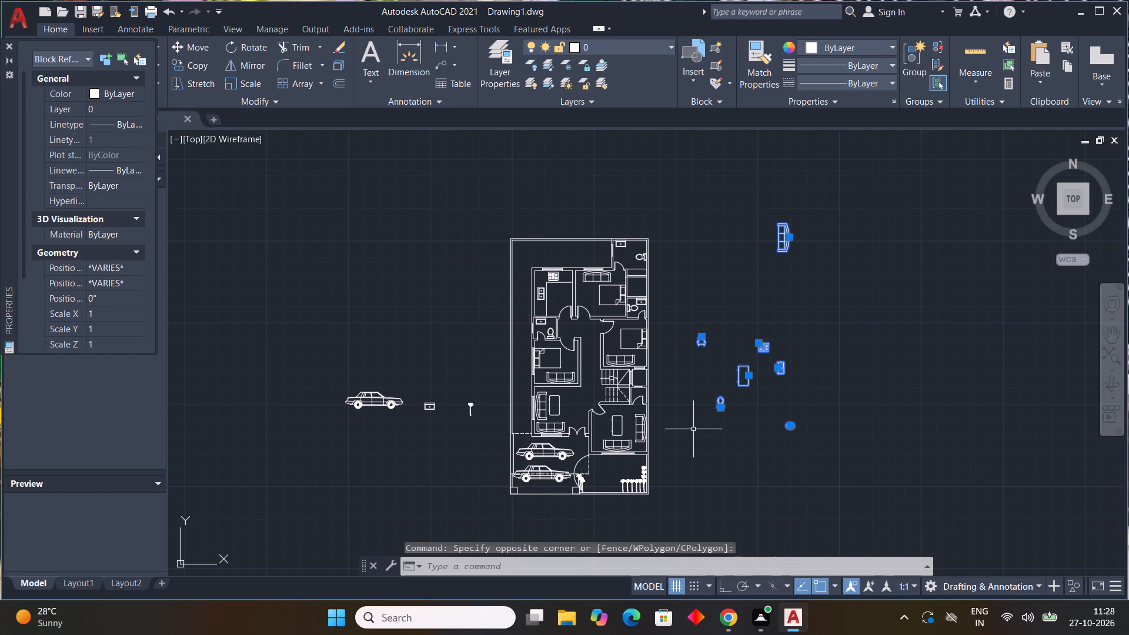
{"action": "key", "text": "Delete"}
Delete the leftover car, washbasin and palm tree source blocks to the left of the floor plan.
{"action": "middle_click_drag", "start_coordinate": [565, 410], "coordinate": [684, 372]}
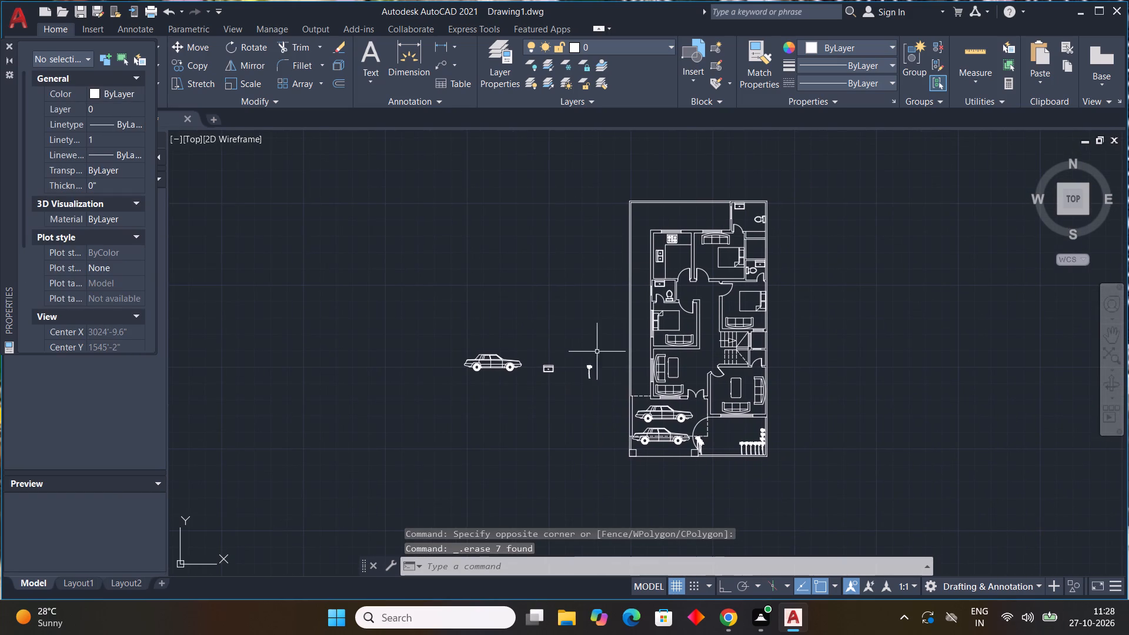
{"action": "left_click_drag", "start_coordinate": [599, 351], "coordinate": [587, 363]}
{"action": "left_click", "coordinate": [436, 393]}
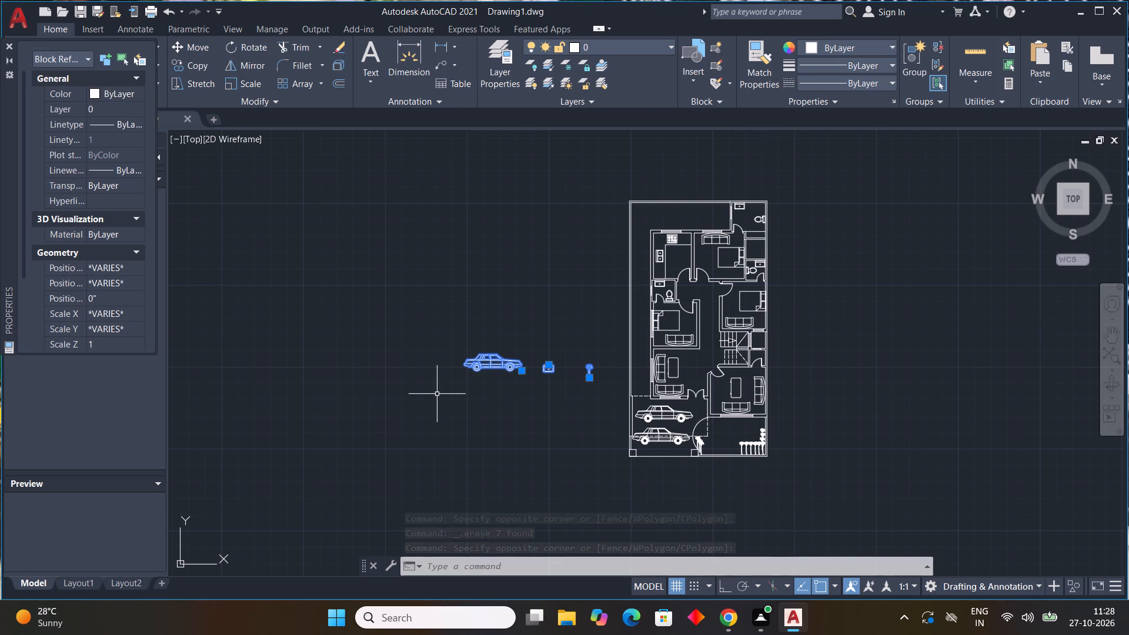
{"action": "key", "text": "Delete"}
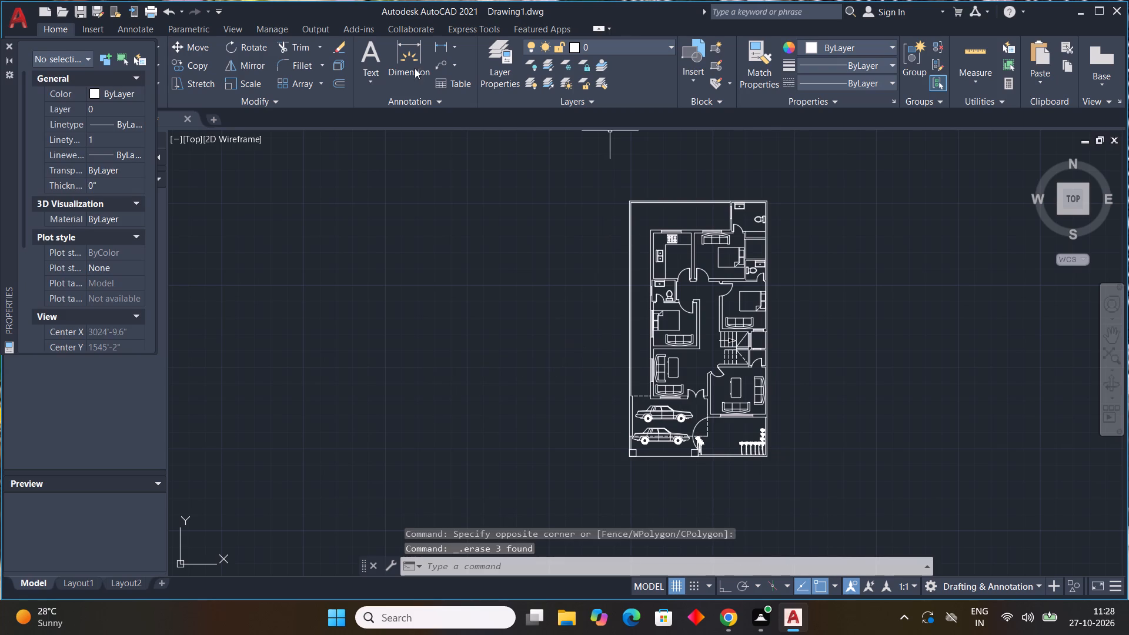
Dimension the plan's overall width between the outer corners of the upper wall, placing the dimension line just above it.
{"action": "left_click", "coordinate": [407, 67]}
{"action": "middle_click_drag", "start_coordinate": [644, 131], "coordinate": [502, 233]}
{"action": "scroll", "coordinate": [488, 293], "scroll_direction": "up", "scroll_amount": 4}
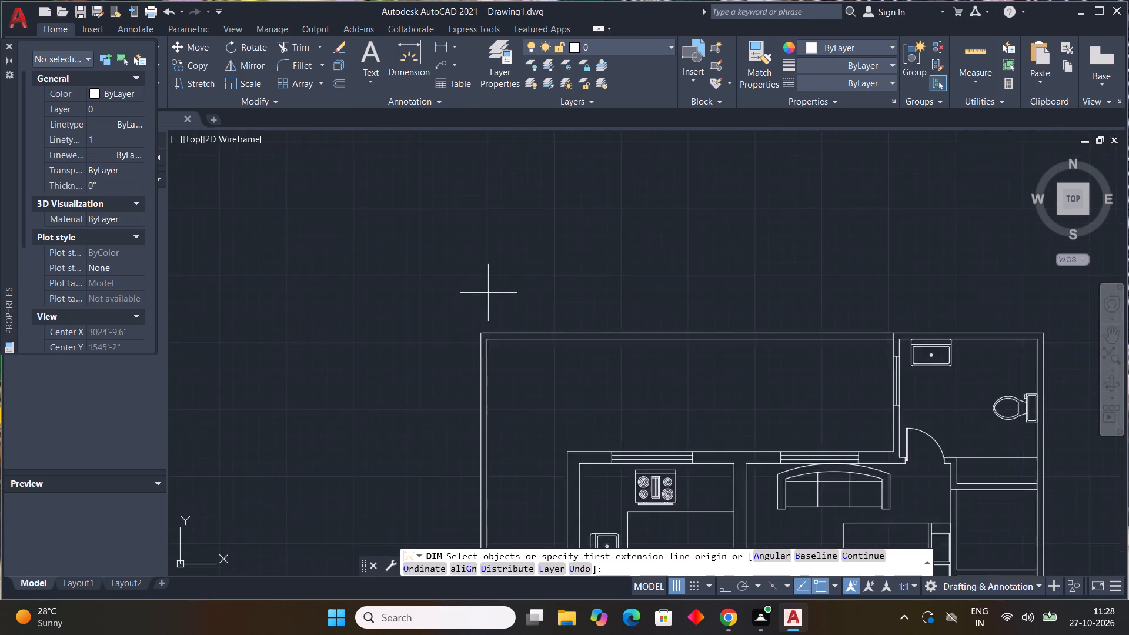
{"action": "left_click", "coordinate": [473, 357]}
{"action": "middle_click_drag", "start_coordinate": [619, 324], "coordinate": [522, 310]}
{"action": "scroll", "coordinate": [619, 324], "scroll_direction": "down", "scroll_amount": 1}
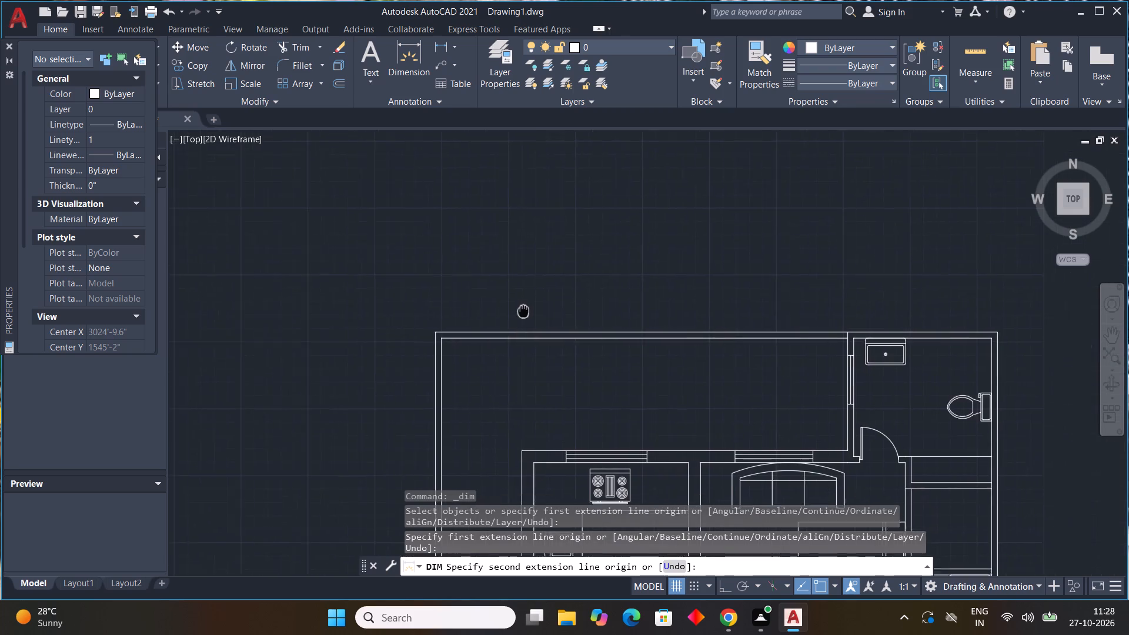
{"action": "middle_click_drag", "start_coordinate": [522, 310], "coordinate": [463, 294]}
{"action": "scroll", "coordinate": [463, 293], "scroll_direction": "down", "scroll_amount": 1}
{"action": "middle_click", "coordinate": [463, 293]}
{"action": "scroll", "coordinate": [781, 293], "scroll_direction": "up", "scroll_amount": 4}
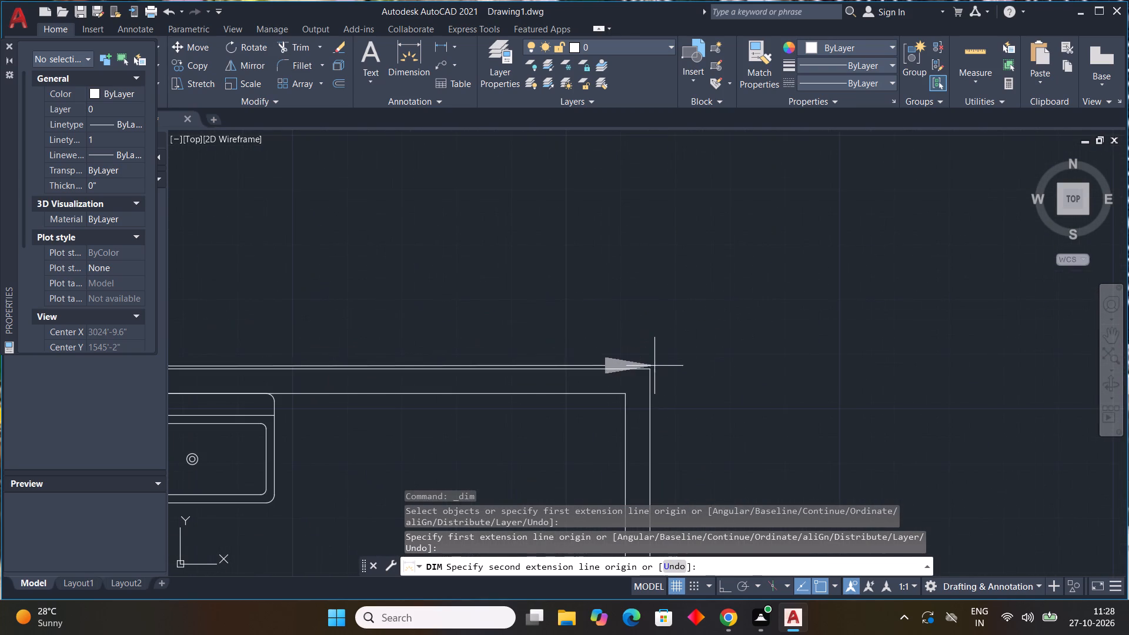
{"action": "left_click_drag", "start_coordinate": [650, 373], "coordinate": [650, 365]}
{"action": "scroll", "coordinate": [650, 322], "scroll_direction": "down", "scroll_amount": 2}
{"action": "middle_click_drag", "start_coordinate": [652, 322], "coordinate": [773, 276]}
{"action": "middle_click", "coordinate": [773, 276]}
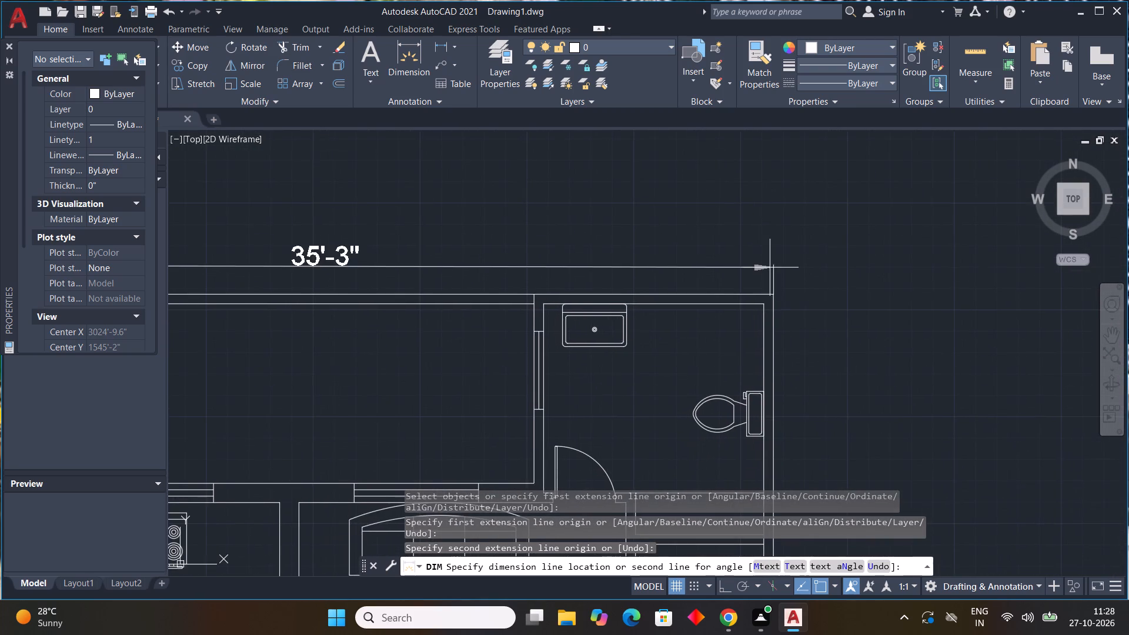
{"action": "middle_click_drag", "start_coordinate": [775, 267], "coordinate": [841, 254]}
{"action": "scroll", "coordinate": [810, 269], "scroll_direction": "down", "scroll_amount": 1}
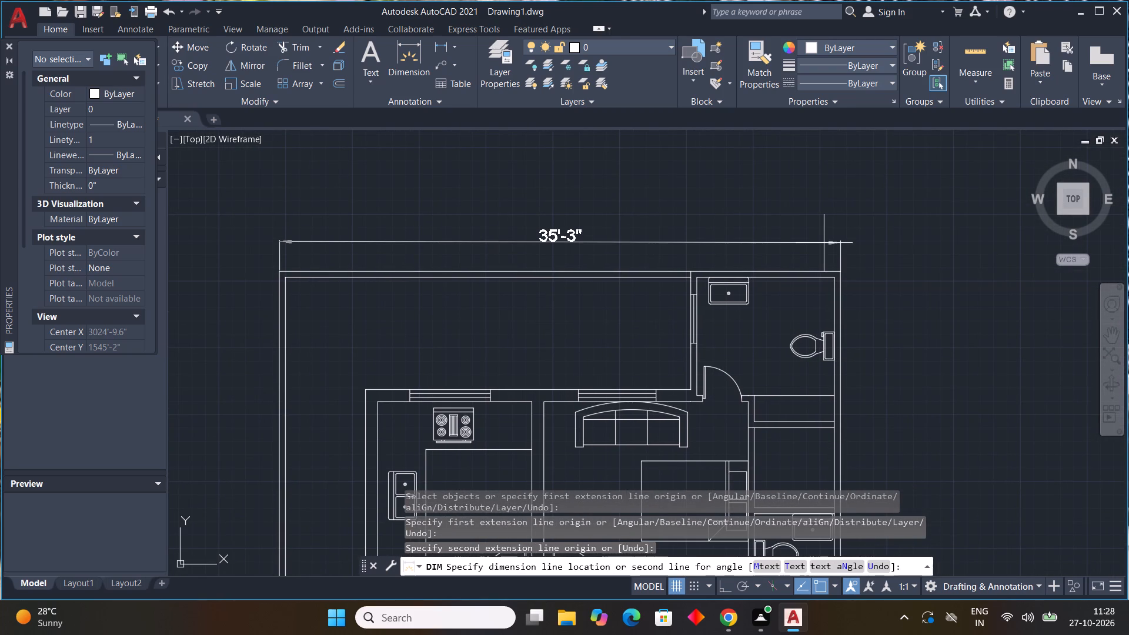
{"action": "left_click", "coordinate": [823, 241]}
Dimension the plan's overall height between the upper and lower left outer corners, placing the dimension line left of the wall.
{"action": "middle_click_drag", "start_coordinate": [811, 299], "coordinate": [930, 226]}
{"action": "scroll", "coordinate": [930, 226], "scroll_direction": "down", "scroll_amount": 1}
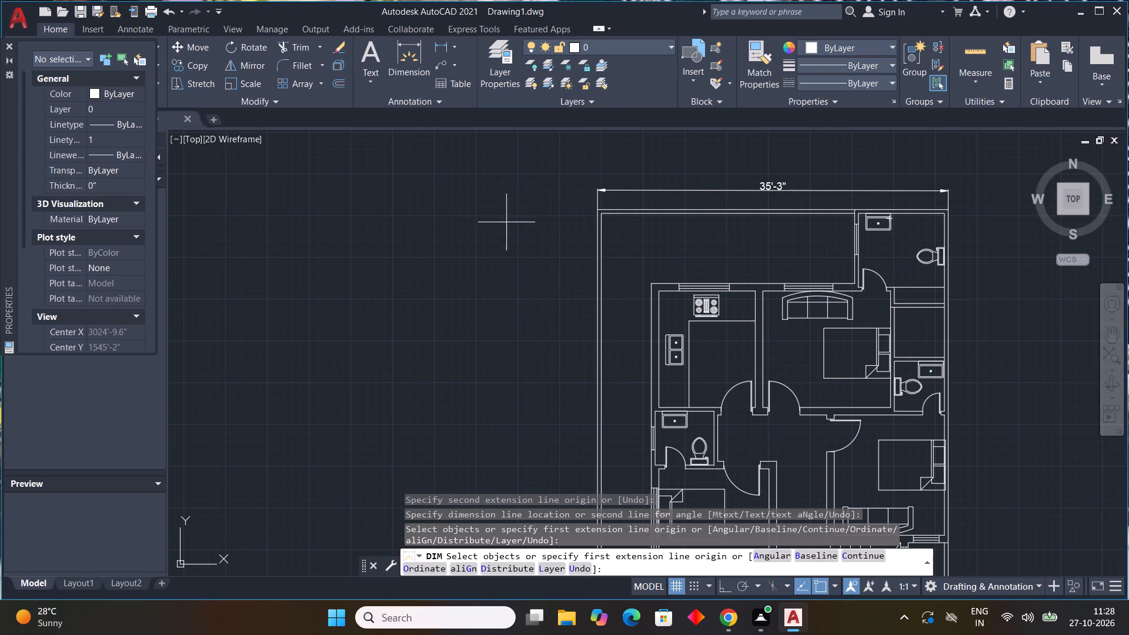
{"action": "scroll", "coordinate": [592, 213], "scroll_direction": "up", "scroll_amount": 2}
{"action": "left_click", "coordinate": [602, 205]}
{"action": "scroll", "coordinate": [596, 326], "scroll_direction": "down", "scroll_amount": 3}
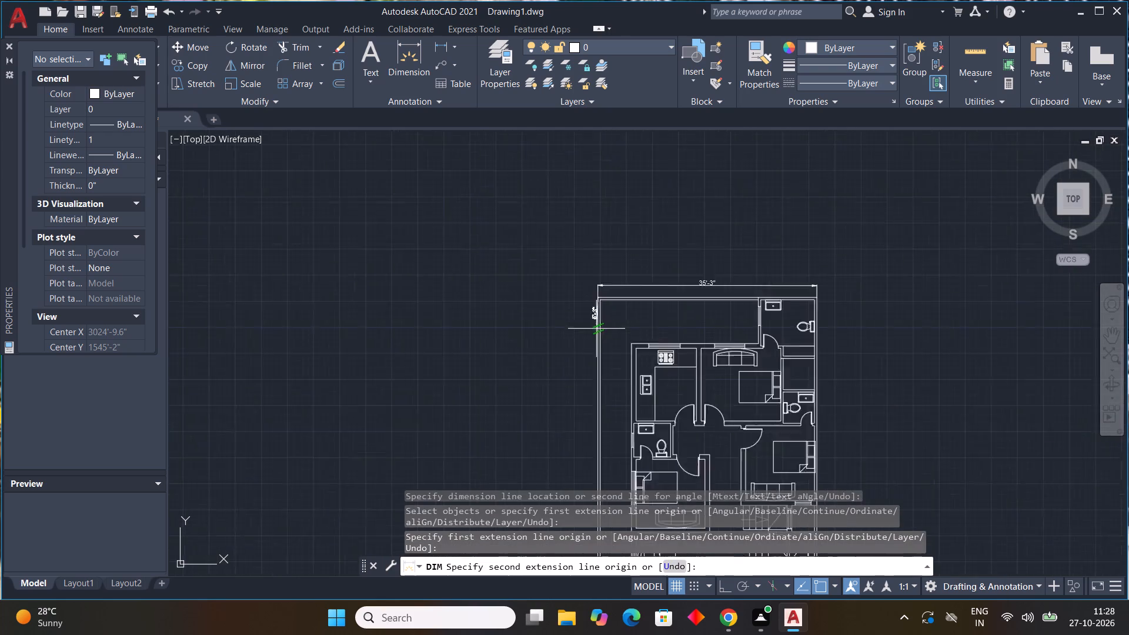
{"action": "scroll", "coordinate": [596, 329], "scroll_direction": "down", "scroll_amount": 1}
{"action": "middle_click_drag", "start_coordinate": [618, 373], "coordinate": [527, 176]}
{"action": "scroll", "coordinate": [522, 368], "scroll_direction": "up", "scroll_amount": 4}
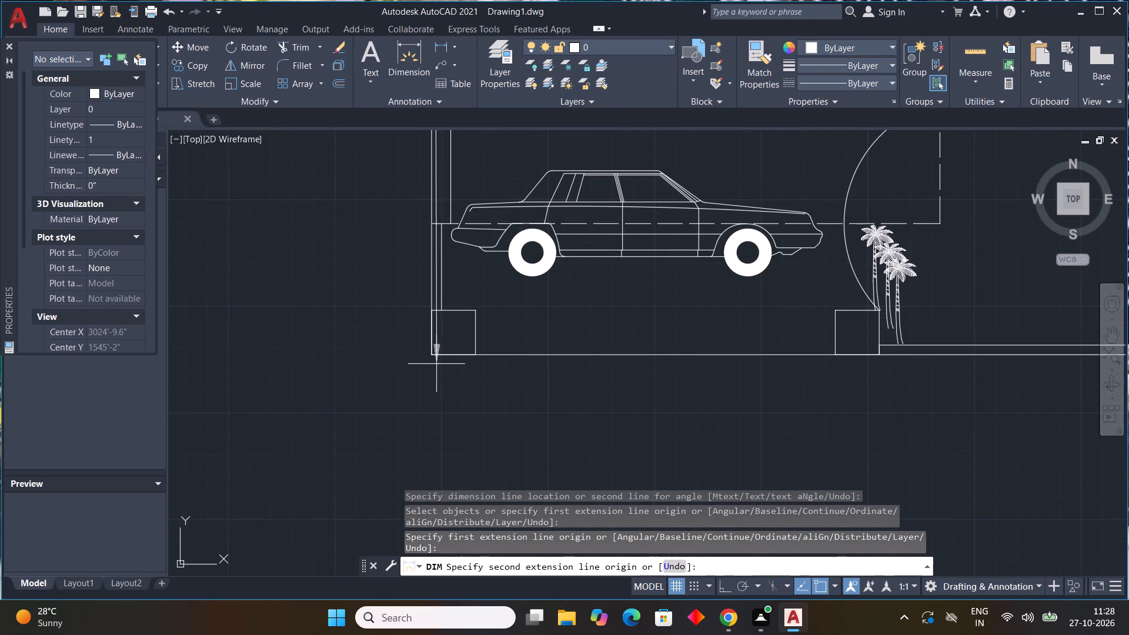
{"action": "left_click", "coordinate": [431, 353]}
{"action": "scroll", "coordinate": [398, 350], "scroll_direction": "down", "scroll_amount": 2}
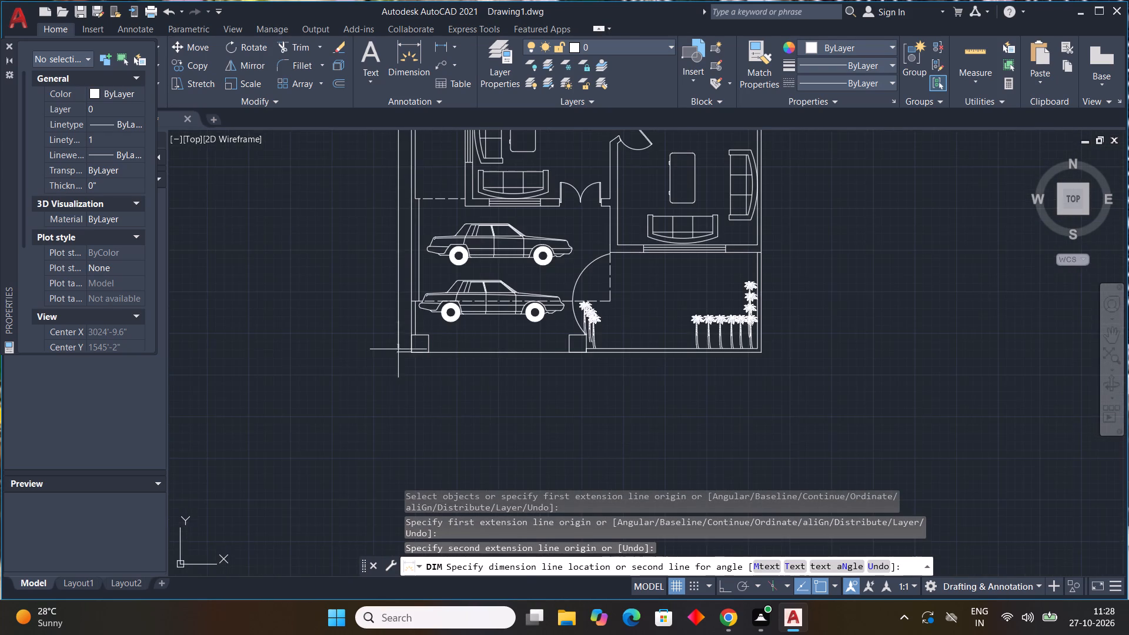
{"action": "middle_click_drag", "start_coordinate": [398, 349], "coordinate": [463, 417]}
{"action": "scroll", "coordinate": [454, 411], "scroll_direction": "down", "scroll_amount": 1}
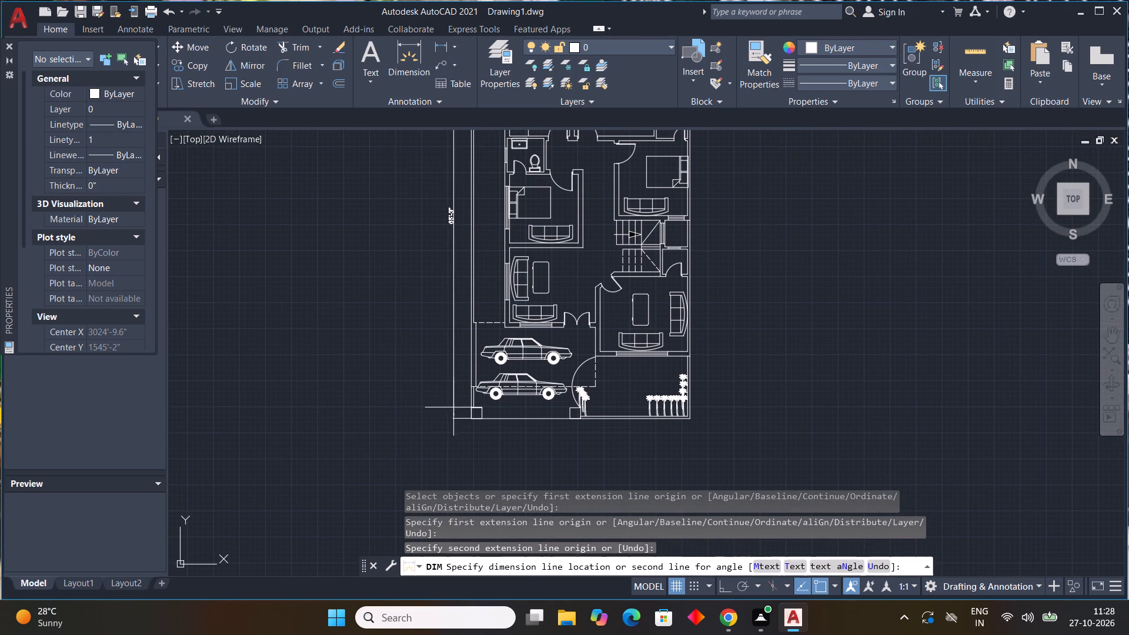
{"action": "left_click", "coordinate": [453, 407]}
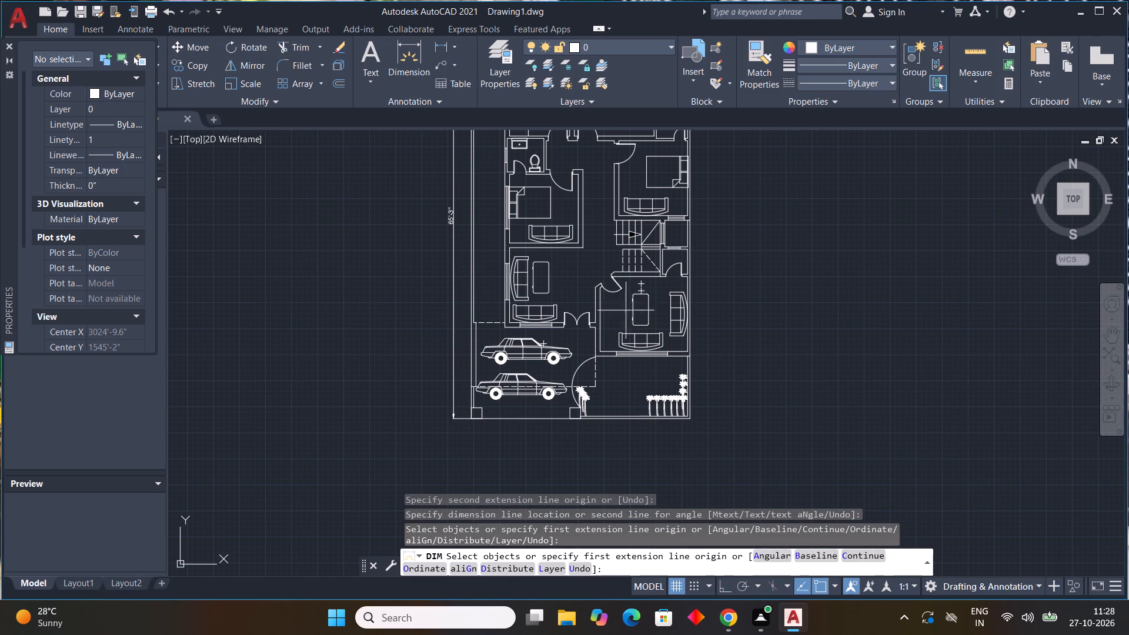
Dimension the left outer wall from its upper corner down to the upper dashed porch line, between the wall and the overall dimension.
{"action": "middle_click_drag", "start_coordinate": [575, 236], "coordinate": [684, 444]}
{"action": "scroll", "coordinate": [574, 222], "scroll_direction": "up", "scroll_amount": 4}
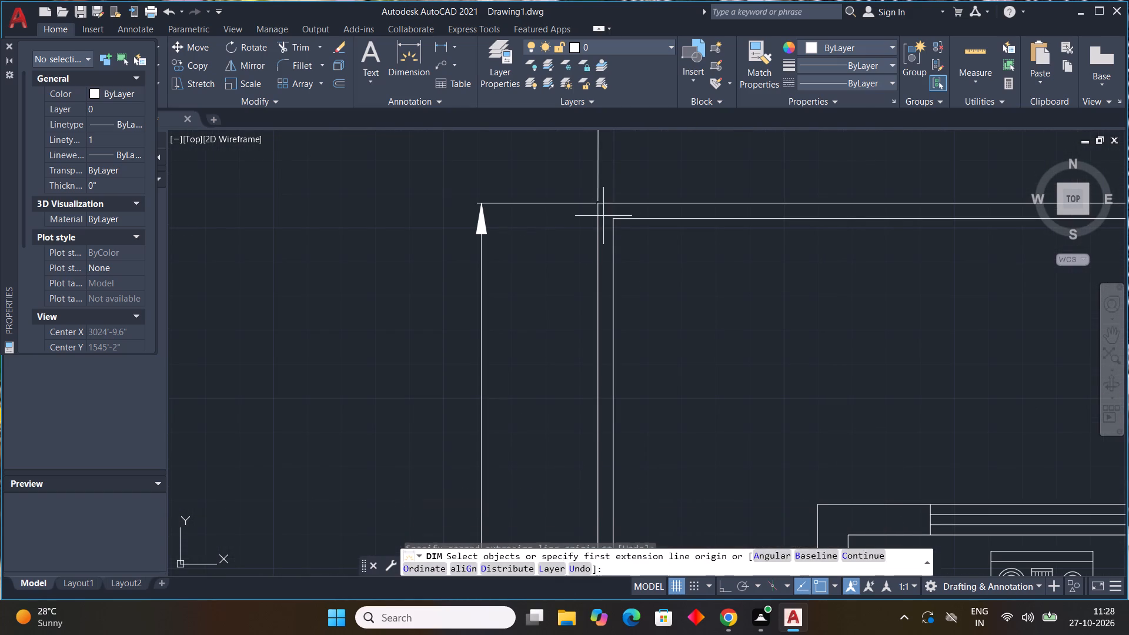
{"action": "left_click", "coordinate": [600, 203]}
{"action": "scroll", "coordinate": [607, 367], "scroll_direction": "down", "scroll_amount": 2}
{"action": "middle_click_drag", "start_coordinate": [607, 369], "coordinate": [513, 113]}
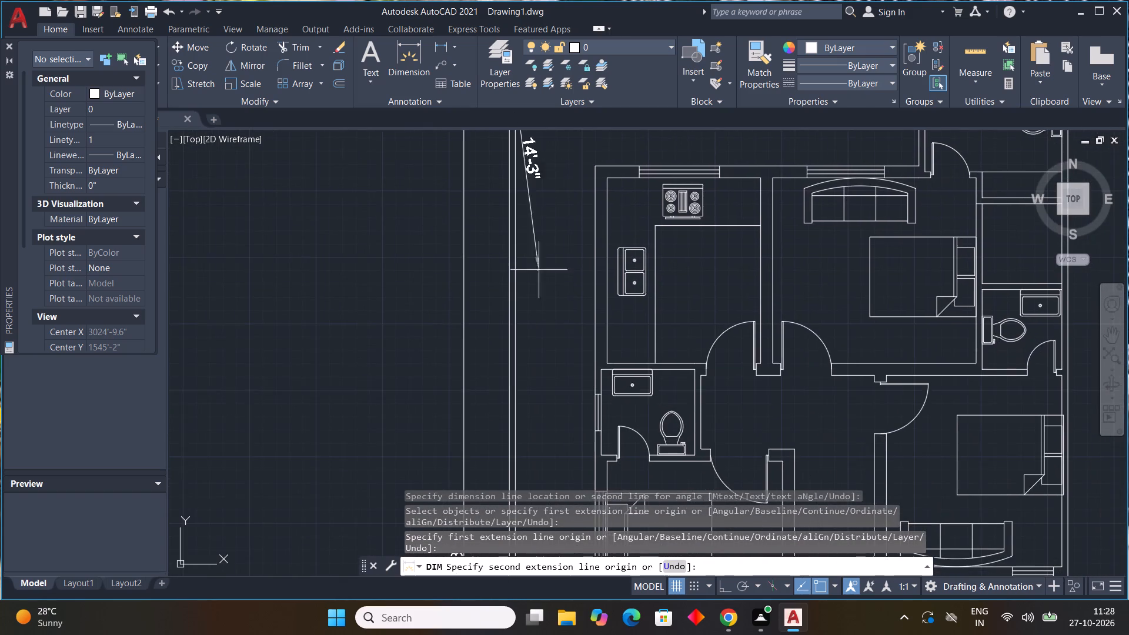
{"action": "scroll", "coordinate": [533, 298], "scroll_direction": "down", "scroll_amount": 3}
{"action": "middle_click_drag", "start_coordinate": [558, 378], "coordinate": [536, 310]}
{"action": "scroll", "coordinate": [509, 374], "scroll_direction": "up", "scroll_amount": 4}
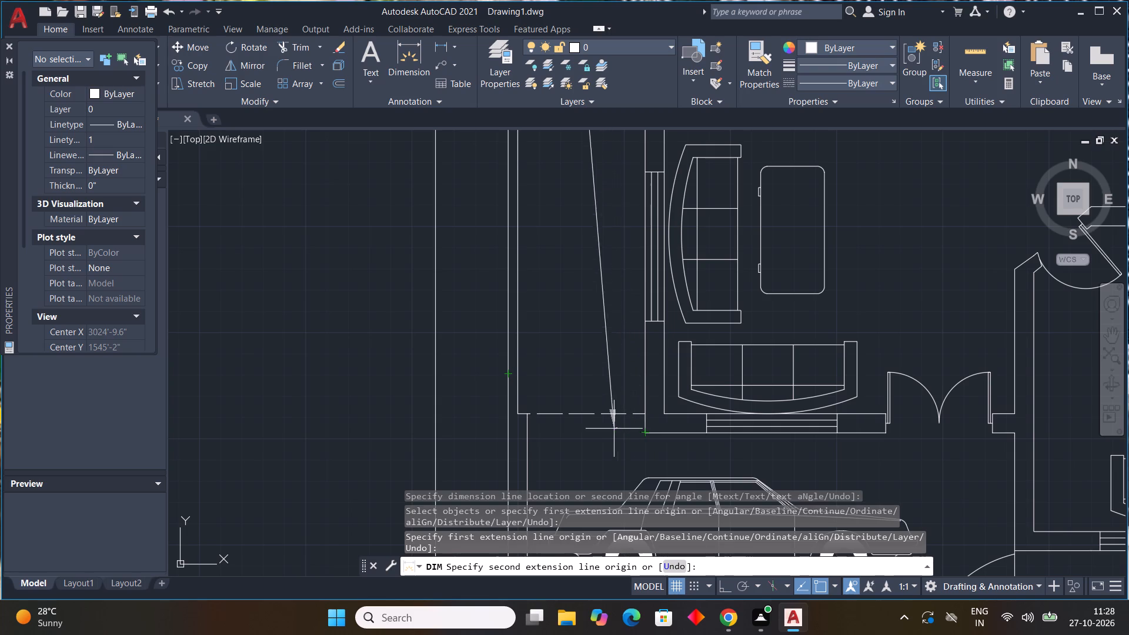
{"action": "left_click", "coordinate": [506, 416]}
{"action": "scroll", "coordinate": [492, 415], "scroll_direction": "down", "scroll_amount": 3}
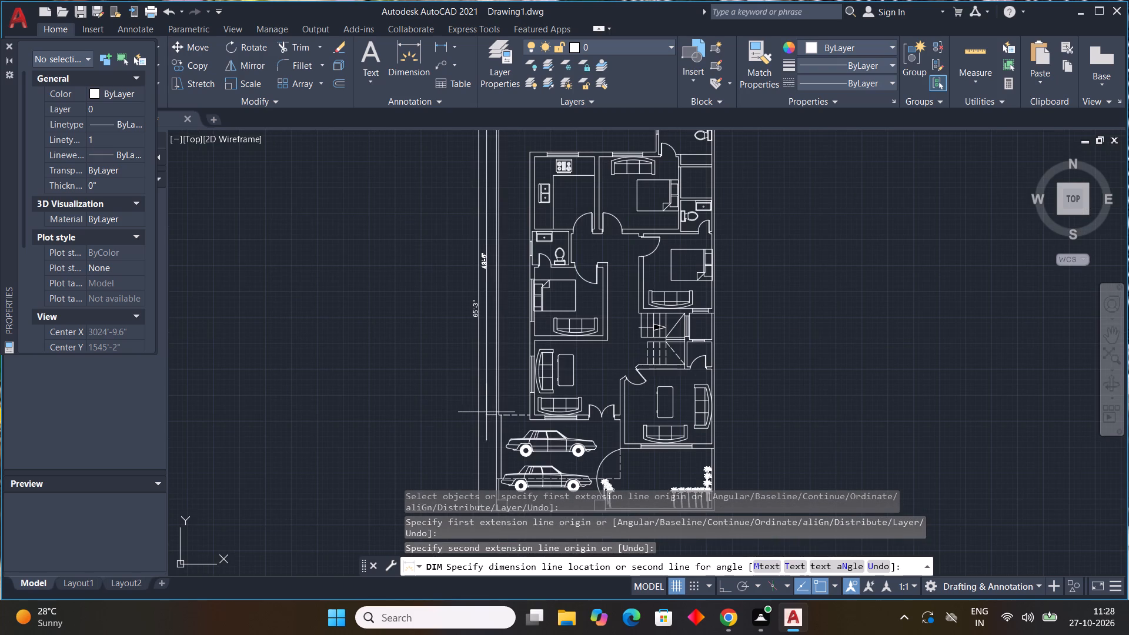
{"action": "left_click", "coordinate": [486, 413]}
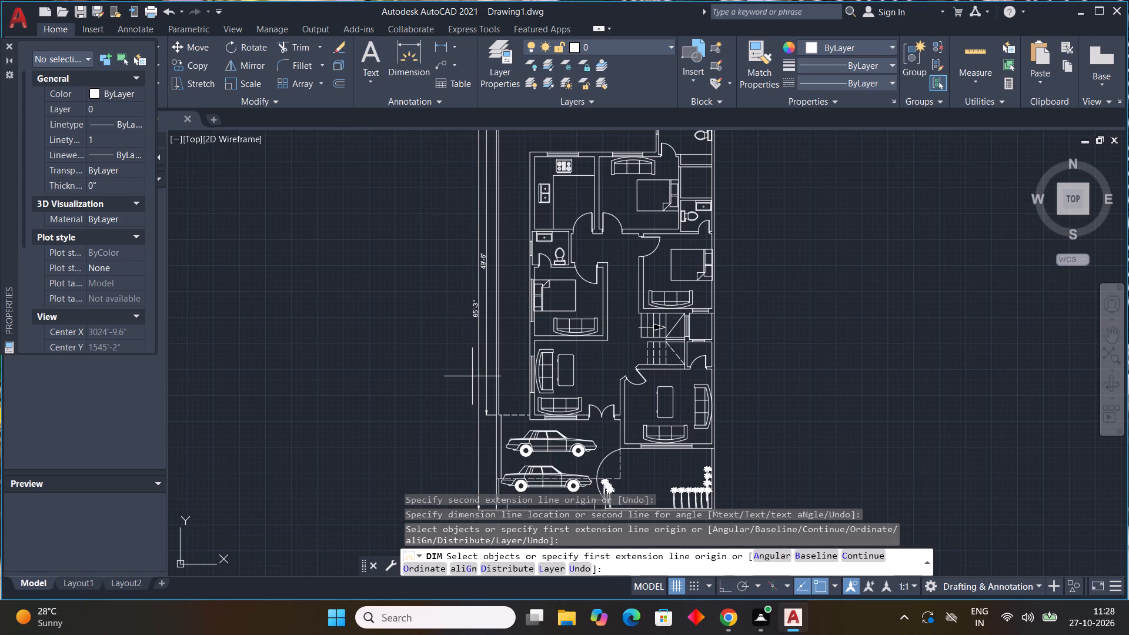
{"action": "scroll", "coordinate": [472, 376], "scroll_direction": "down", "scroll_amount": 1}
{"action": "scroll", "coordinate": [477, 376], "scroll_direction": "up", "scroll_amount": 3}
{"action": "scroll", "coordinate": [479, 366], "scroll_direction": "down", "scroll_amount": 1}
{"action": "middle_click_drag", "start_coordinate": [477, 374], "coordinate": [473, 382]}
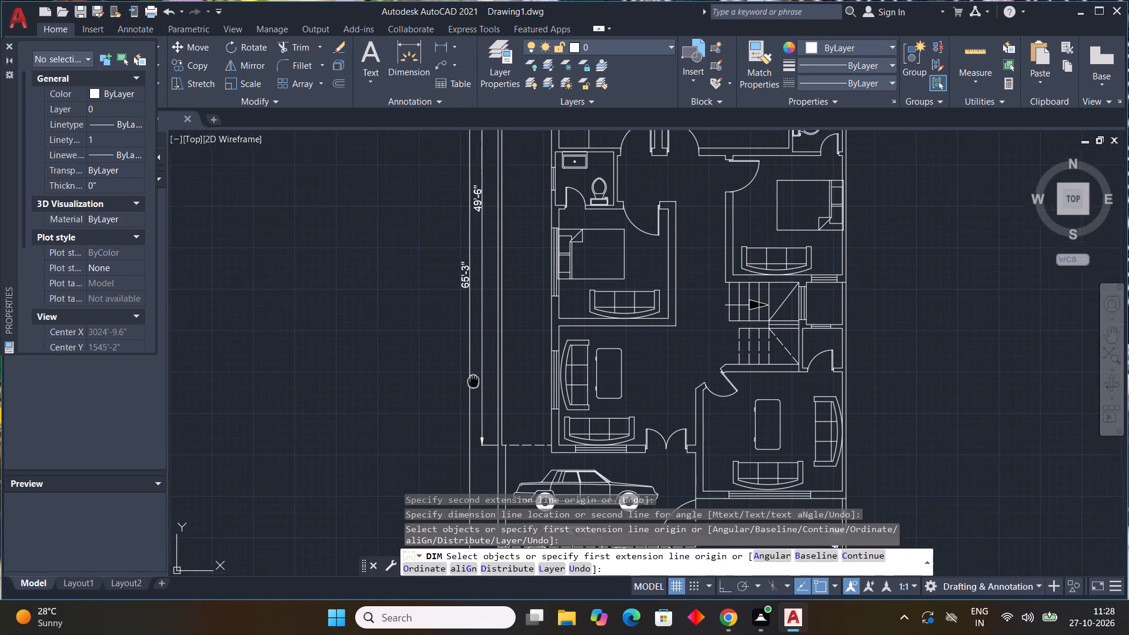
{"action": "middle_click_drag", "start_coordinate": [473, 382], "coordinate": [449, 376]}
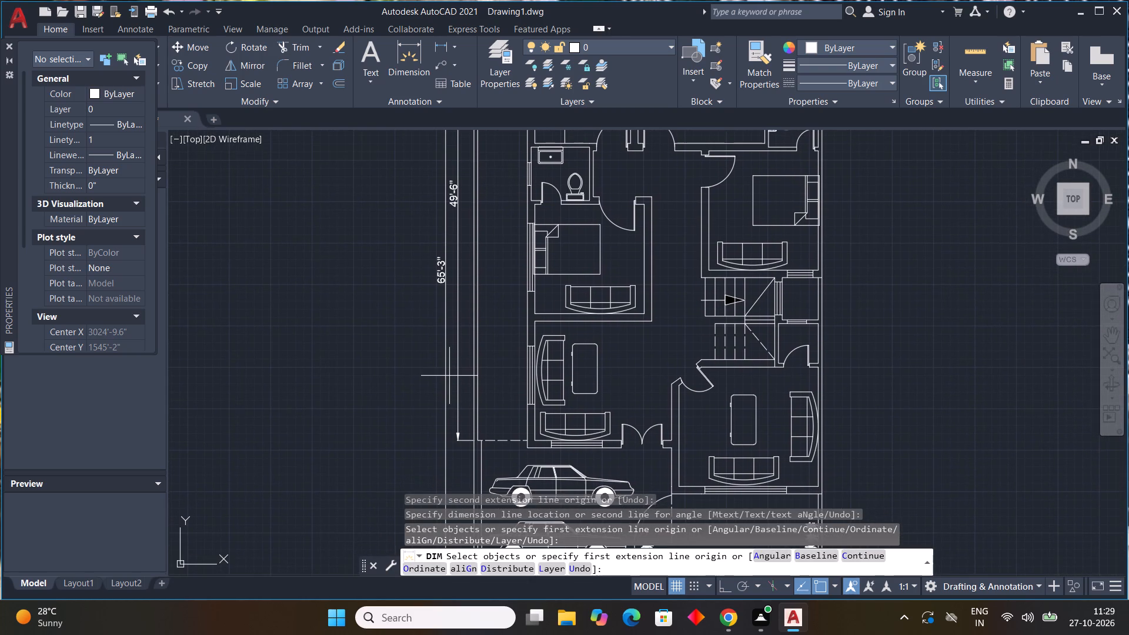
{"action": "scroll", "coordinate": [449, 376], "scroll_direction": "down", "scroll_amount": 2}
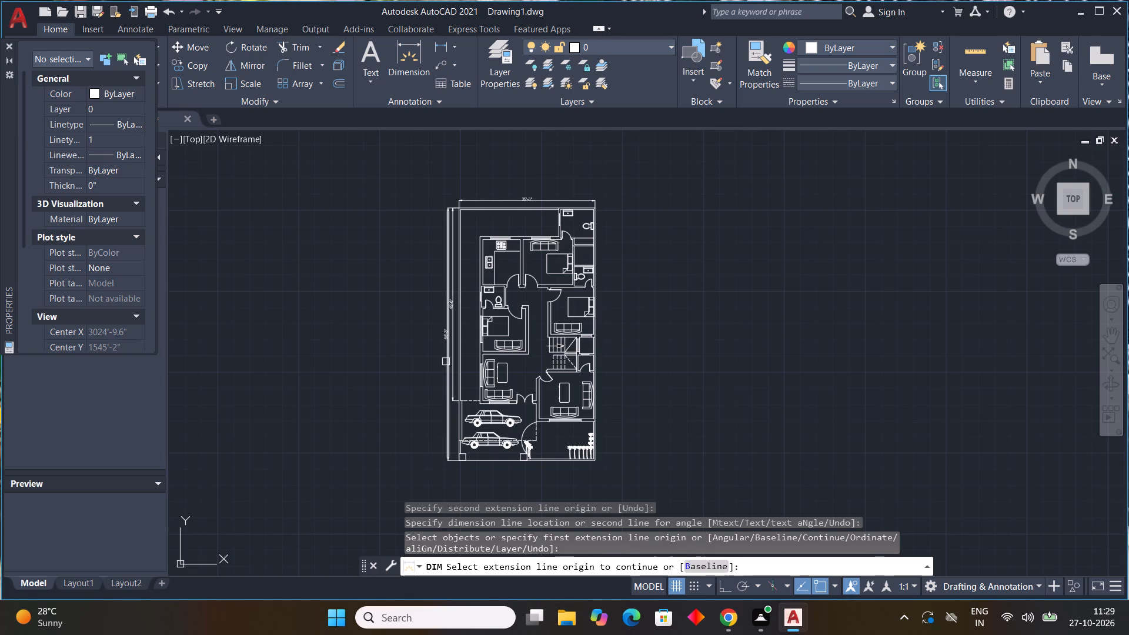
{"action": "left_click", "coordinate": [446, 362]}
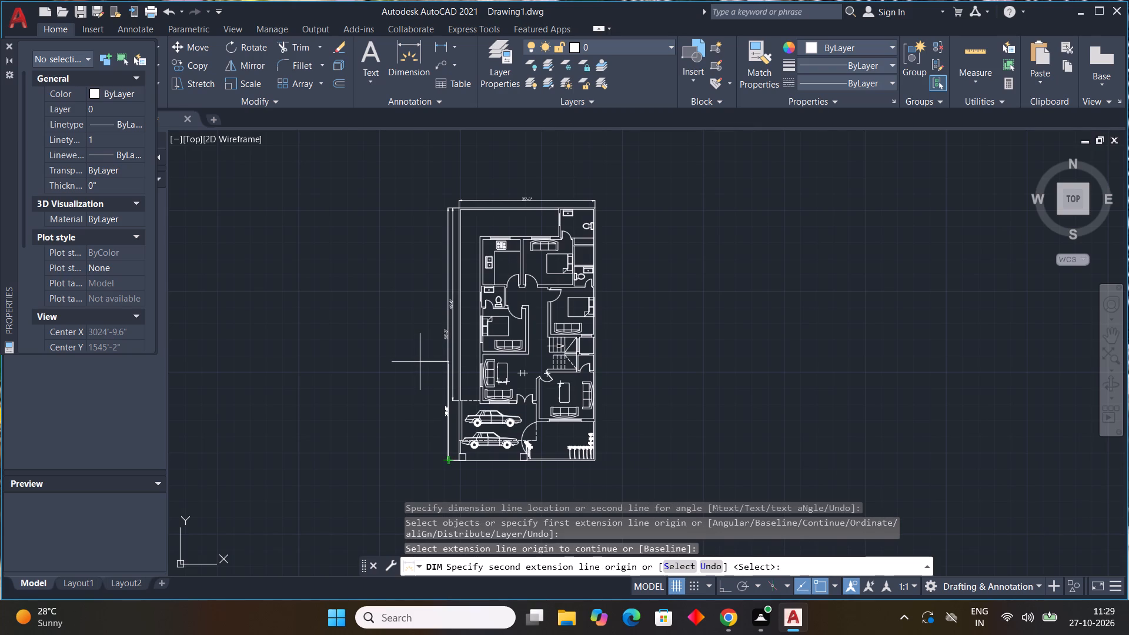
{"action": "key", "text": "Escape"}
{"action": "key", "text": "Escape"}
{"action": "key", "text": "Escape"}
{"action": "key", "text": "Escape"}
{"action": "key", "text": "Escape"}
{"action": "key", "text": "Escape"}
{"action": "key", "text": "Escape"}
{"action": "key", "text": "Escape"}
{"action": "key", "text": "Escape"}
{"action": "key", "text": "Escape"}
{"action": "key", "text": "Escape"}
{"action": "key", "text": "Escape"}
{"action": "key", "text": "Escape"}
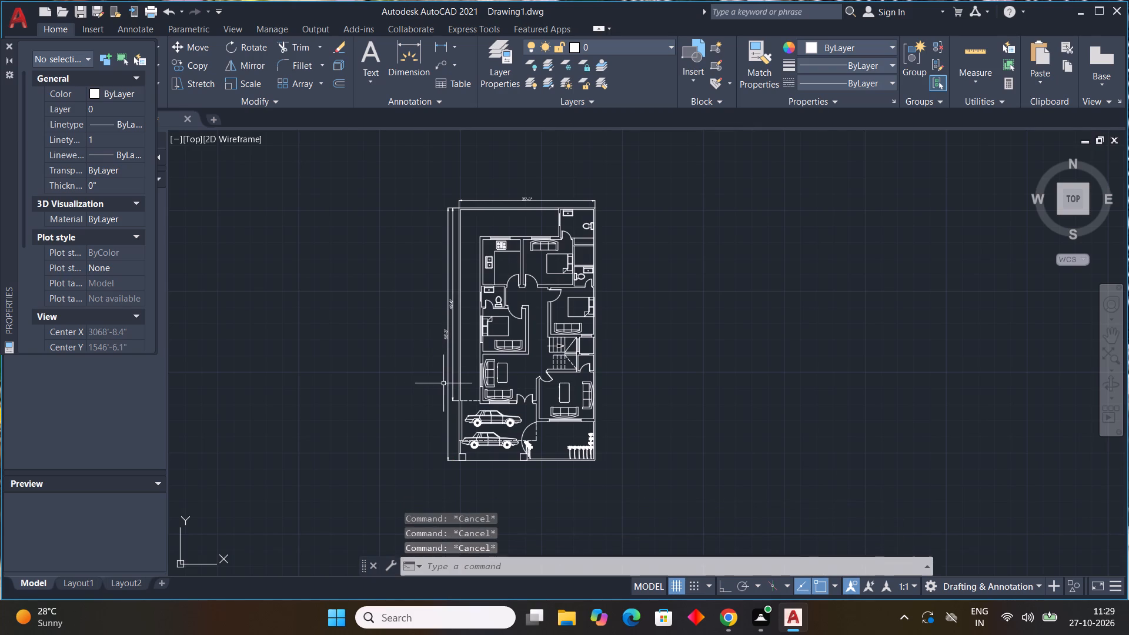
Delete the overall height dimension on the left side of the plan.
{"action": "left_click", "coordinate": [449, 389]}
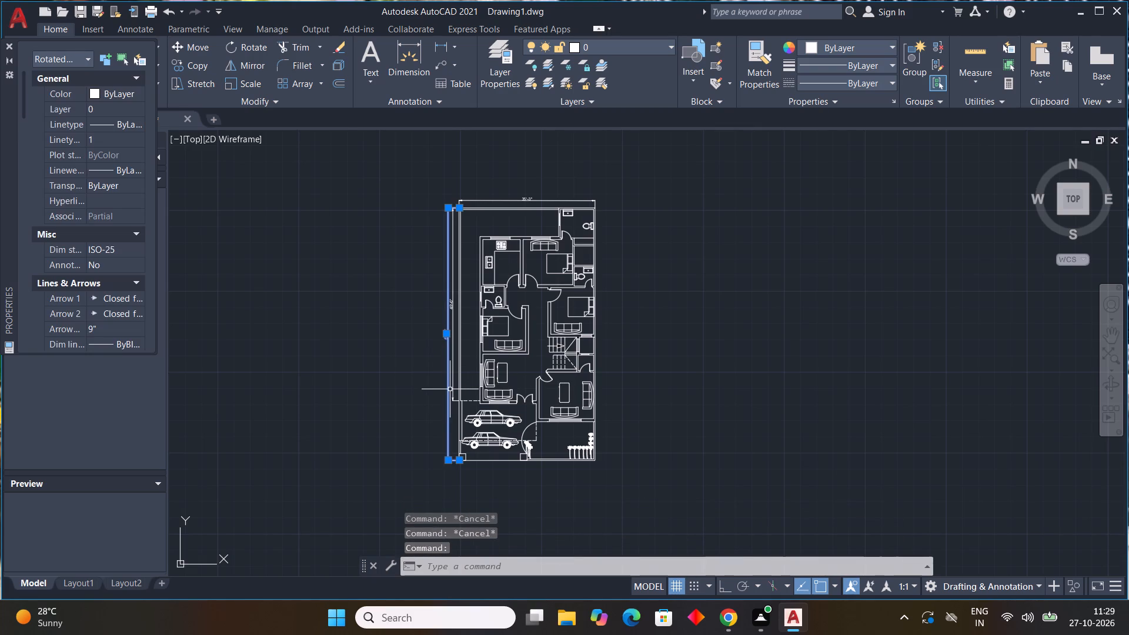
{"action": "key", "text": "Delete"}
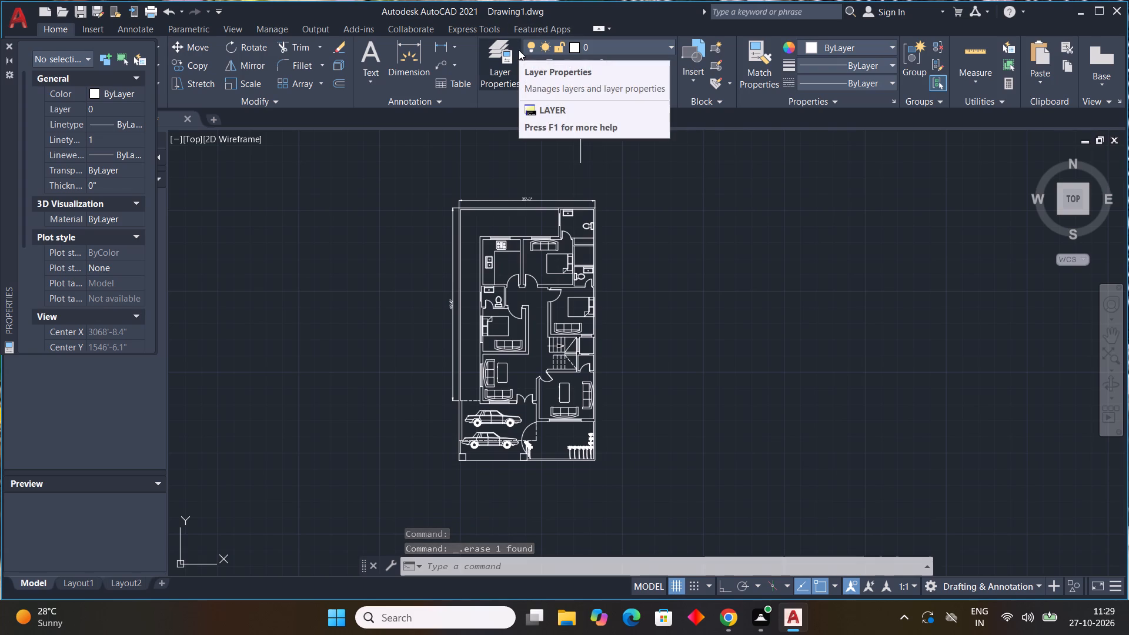
Dimension the plan's overall height between the upper and lower right outer corners, placing the dimension line right of the wall.
{"action": "left_click", "coordinate": [408, 59]}
{"action": "scroll", "coordinate": [601, 216], "scroll_direction": "up", "scroll_amount": 4}
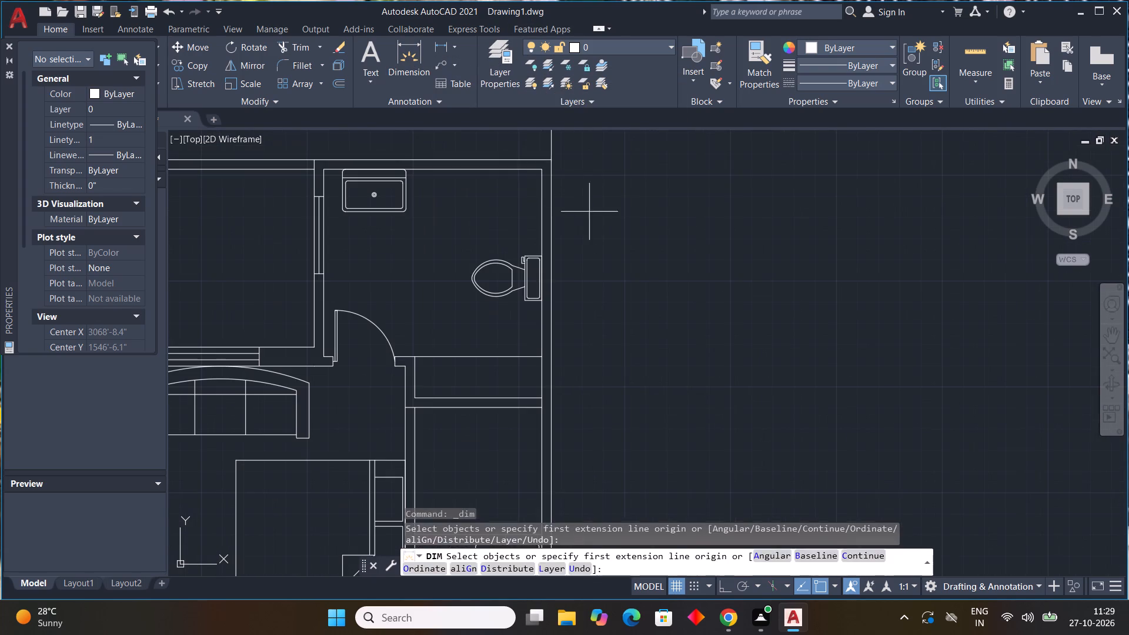
{"action": "left_click", "coordinate": [552, 158]}
{"action": "scroll", "coordinate": [684, 256], "scroll_direction": "down", "scroll_amount": 7}
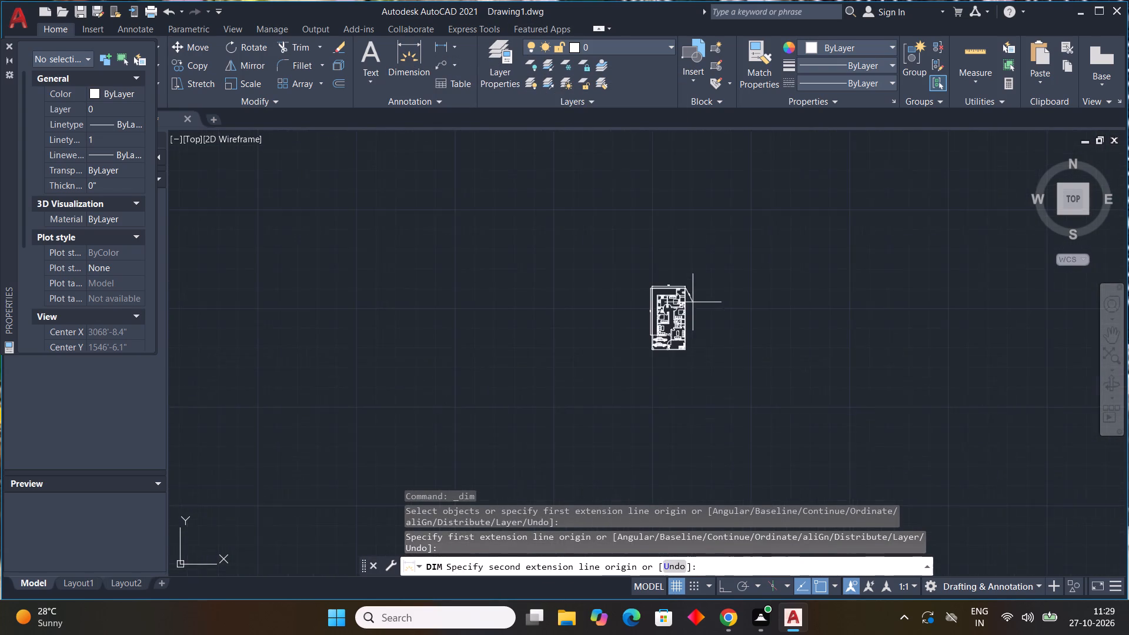
{"action": "middle_click_drag", "start_coordinate": [688, 308], "coordinate": [546, 264]}
{"action": "scroll", "coordinate": [548, 295], "scroll_direction": "up", "scroll_amount": 4}
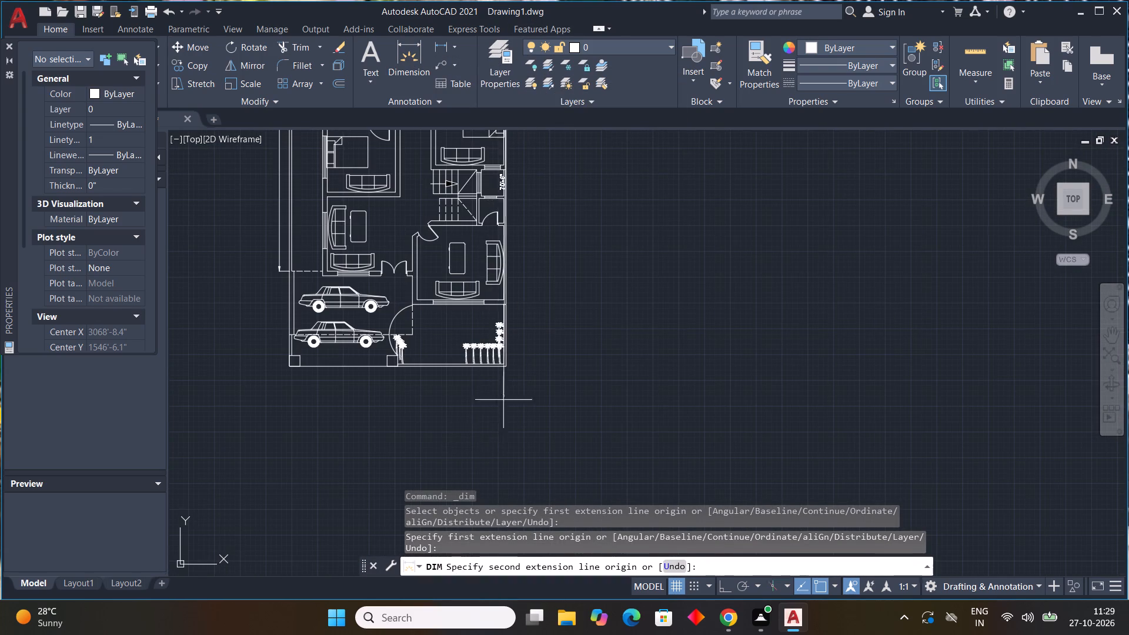
{"action": "scroll", "coordinate": [515, 364], "scroll_direction": "up", "scroll_amount": 3}
{"action": "left_click", "coordinate": [472, 376]}
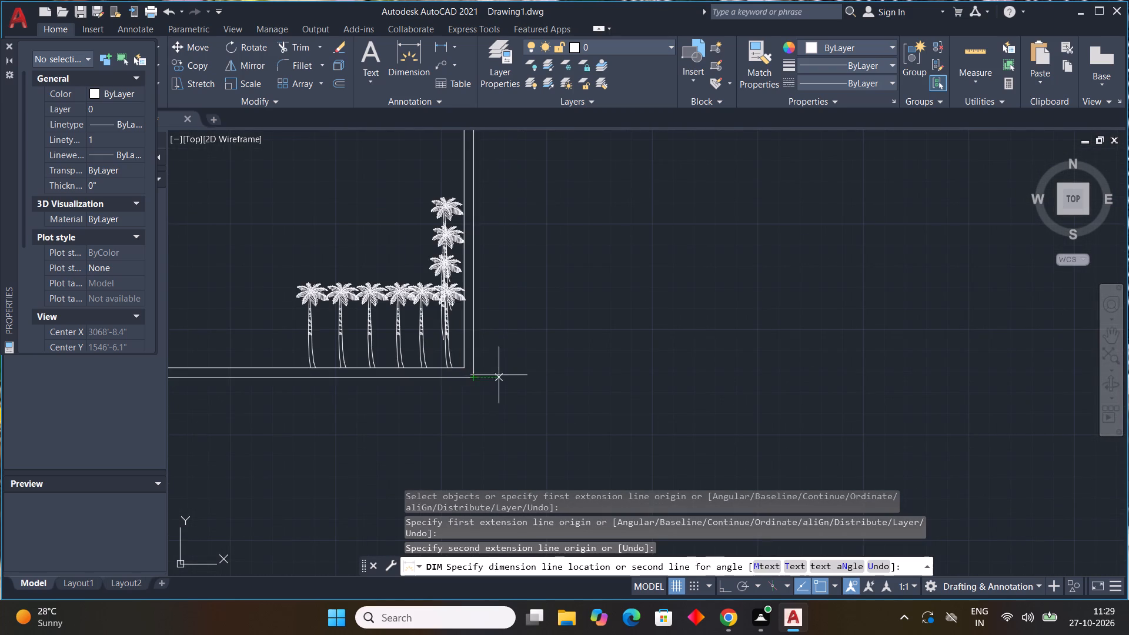
{"action": "scroll", "coordinate": [500, 375], "scroll_direction": "down", "scroll_amount": 3}
{"action": "left_click", "coordinate": [512, 373]}
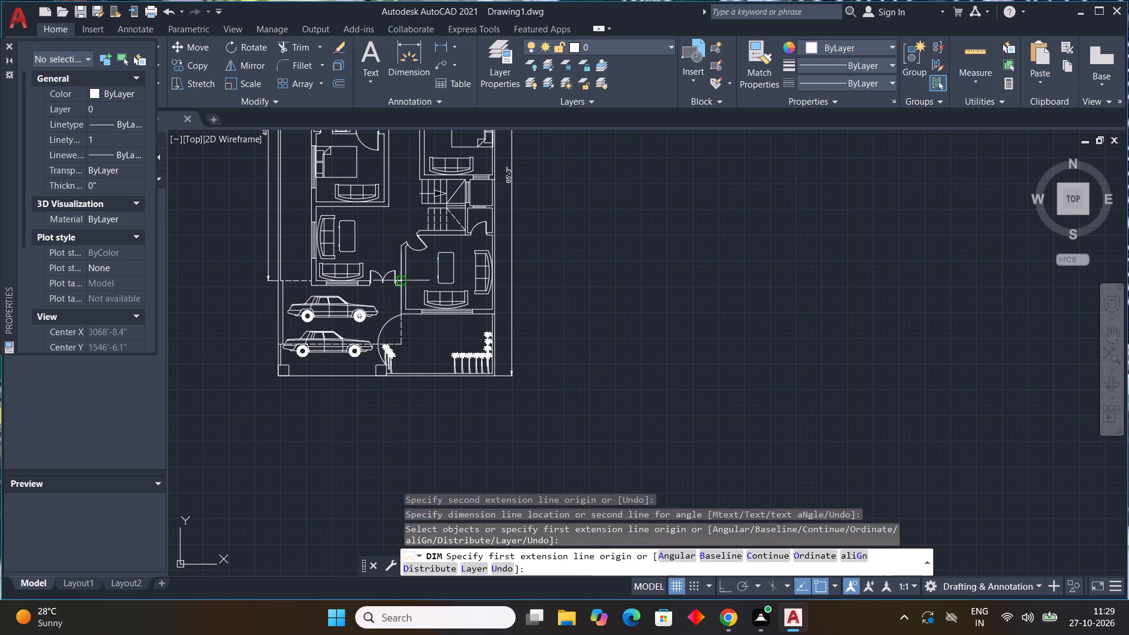
Dimension the left outer wall from the upper dashed porch line down to the lower left outer corner, aligned with the dimension above.
{"action": "middle_click_drag", "start_coordinate": [480, 295], "coordinate": [802, 257]}
{"action": "left_click", "coordinate": [397, 61]}
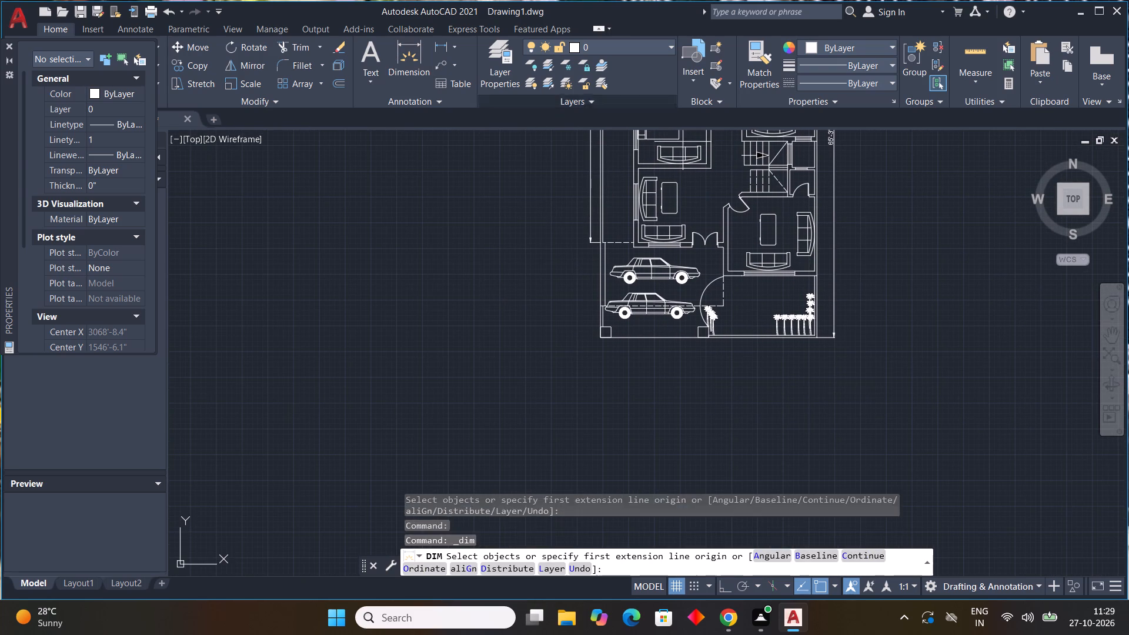
{"action": "scroll", "coordinate": [607, 245], "scroll_direction": "up", "scroll_amount": 3}
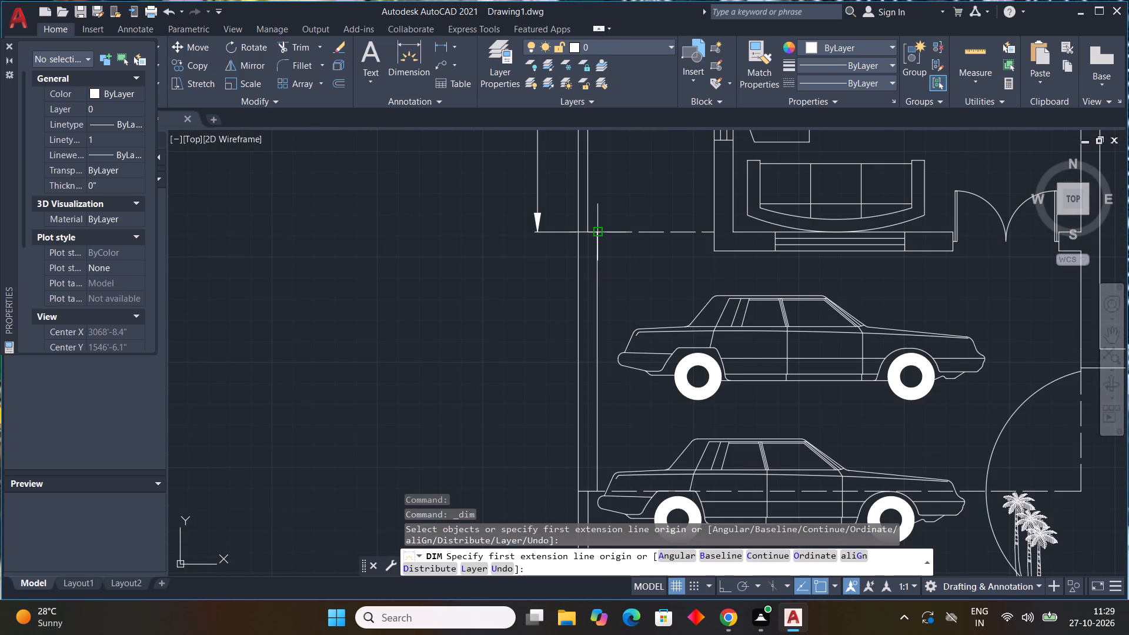
{"action": "left_click", "coordinate": [578, 232]}
{"action": "scroll", "coordinate": [582, 352], "scroll_direction": "down", "scroll_amount": 1}
{"action": "middle_click_drag", "start_coordinate": [582, 352], "coordinate": [588, 235]}
{"action": "scroll", "coordinate": [582, 352], "scroll_direction": "down", "scroll_amount": 1}
{"action": "scroll", "coordinate": [586, 349], "scroll_direction": "up", "scroll_amount": 3}
{"action": "left_click", "coordinate": [582, 316]}
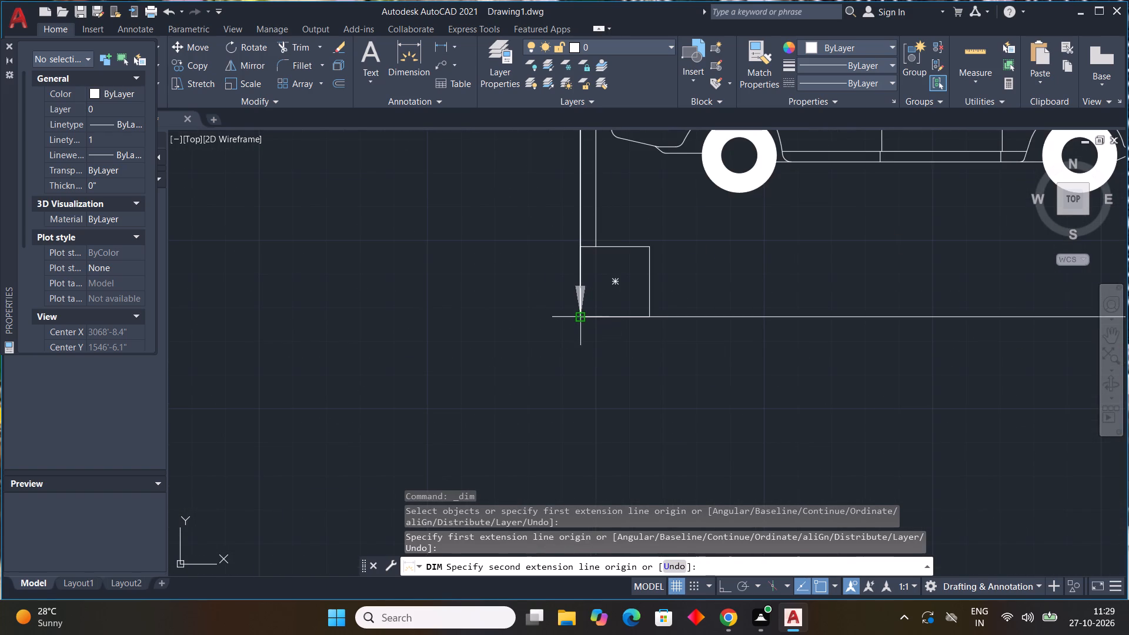
{"action": "scroll", "coordinate": [545, 328], "scroll_direction": "down", "scroll_amount": 1}
{"action": "middle_click_drag", "start_coordinate": [545, 329], "coordinate": [547, 359]}
{"action": "scroll", "coordinate": [546, 339], "scroll_direction": "down", "scroll_amount": 1}
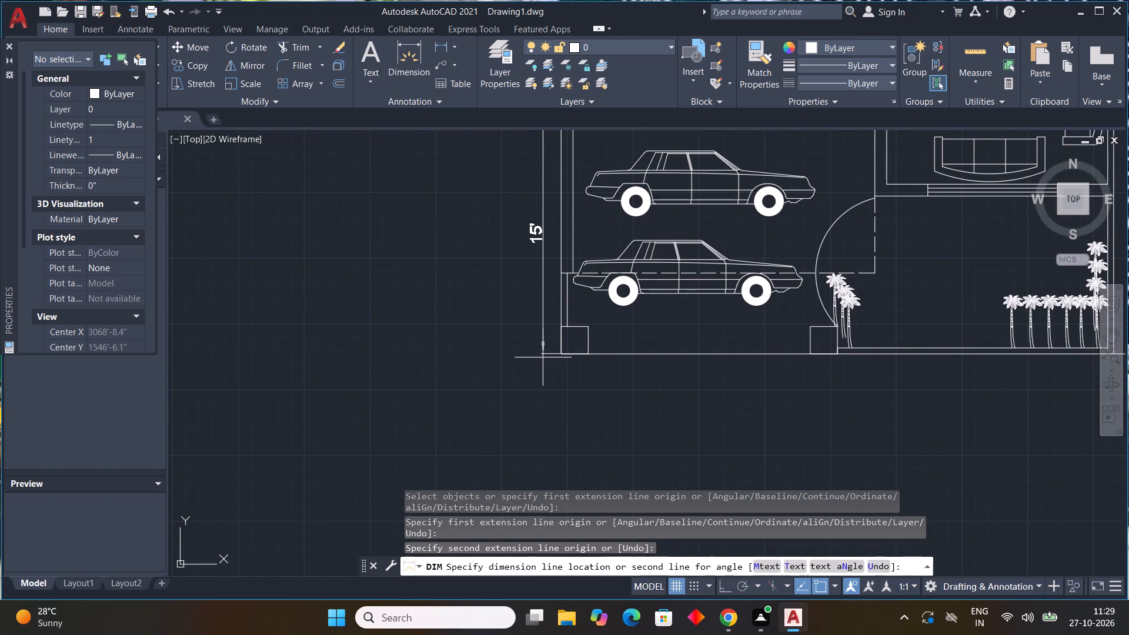
{"action": "scroll", "coordinate": [542, 357], "scroll_direction": "down", "scroll_amount": 1}
{"action": "left_click", "coordinate": [538, 356]}
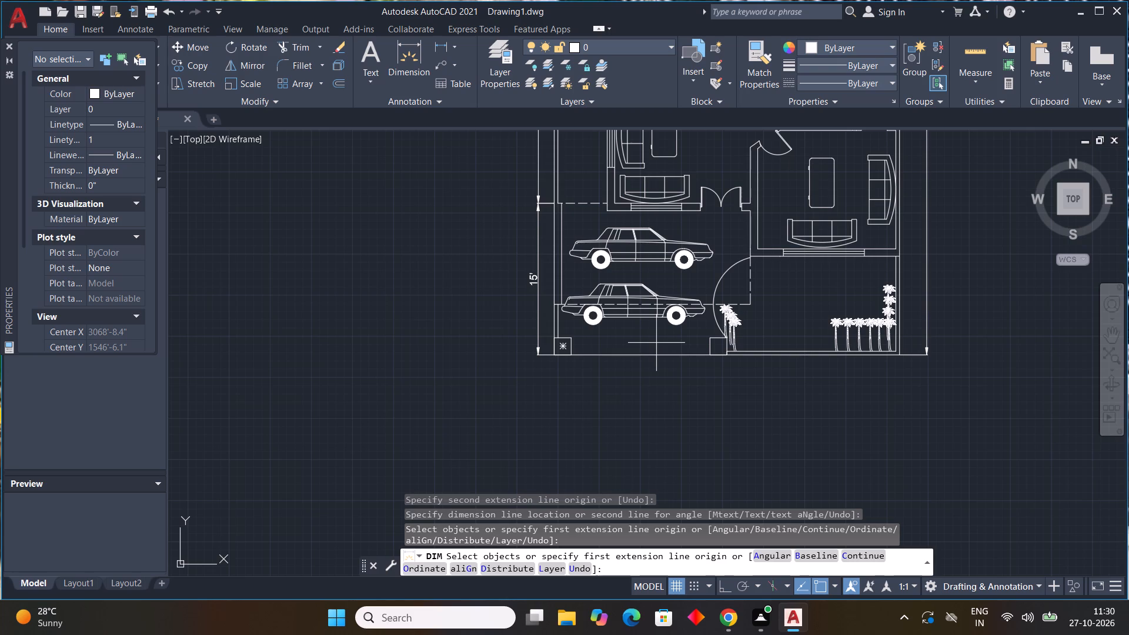
{"action": "key", "text": "Escape"}
{"action": "key", "text": "Escape"}
{"action": "key", "text": "Escape"}
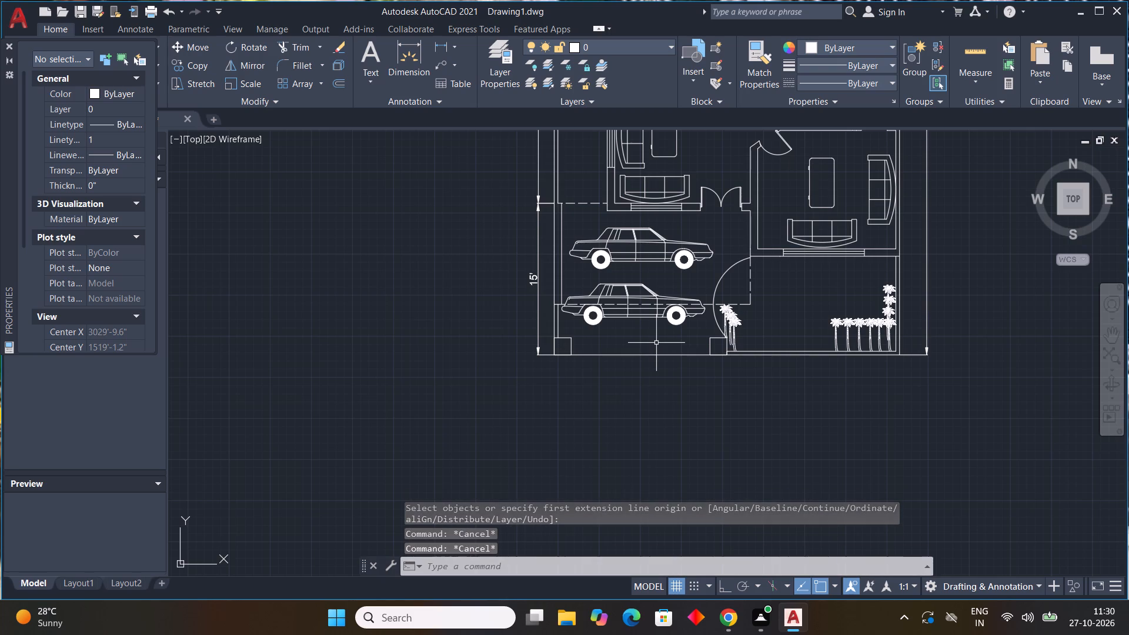
{"action": "scroll", "coordinate": [746, 319], "scroll_direction": "down", "scroll_amount": 4}
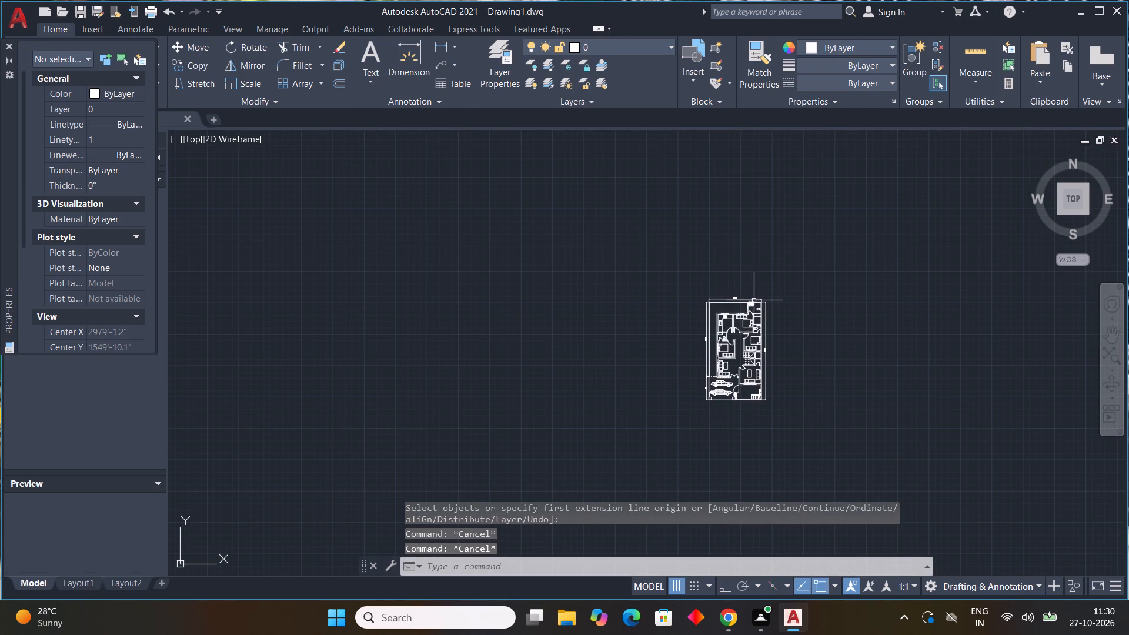
{"action": "key", "text": "Escape"}
{"action": "key", "text": "Escape"}
{"action": "key", "text": "Escape"}
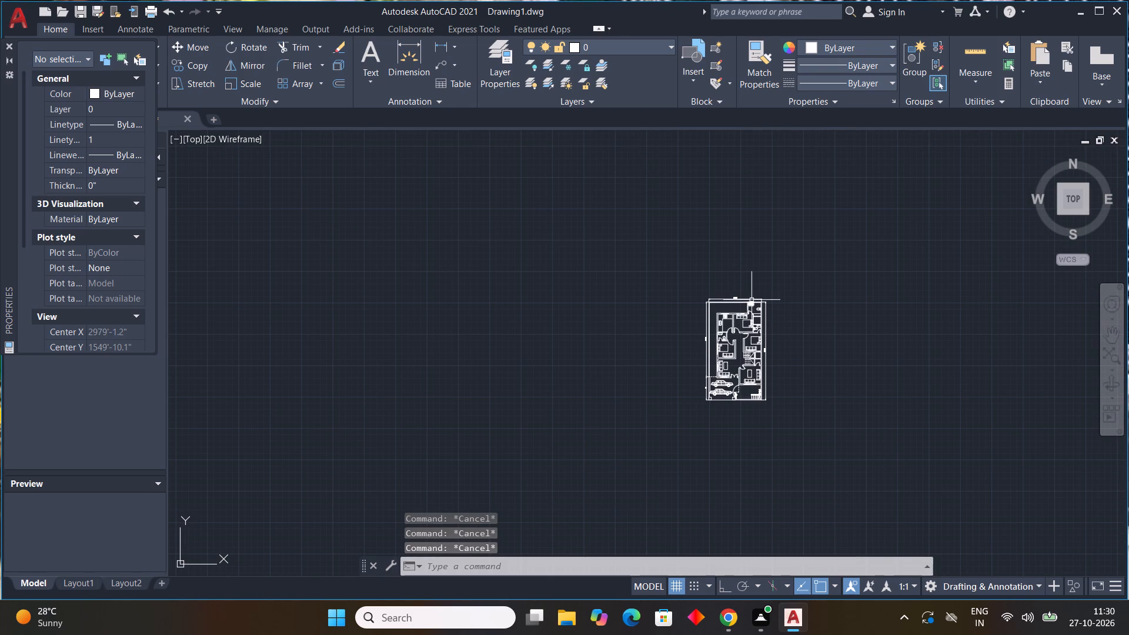
Add the multiline text label REAR PASSAGE 7'0" WIDE in the open strip above the kitchen and upper bedroom.
{"action": "left_click", "coordinate": [368, 55]}
{"action": "middle_click_drag", "start_coordinate": [738, 247], "coordinate": [734, 251]}
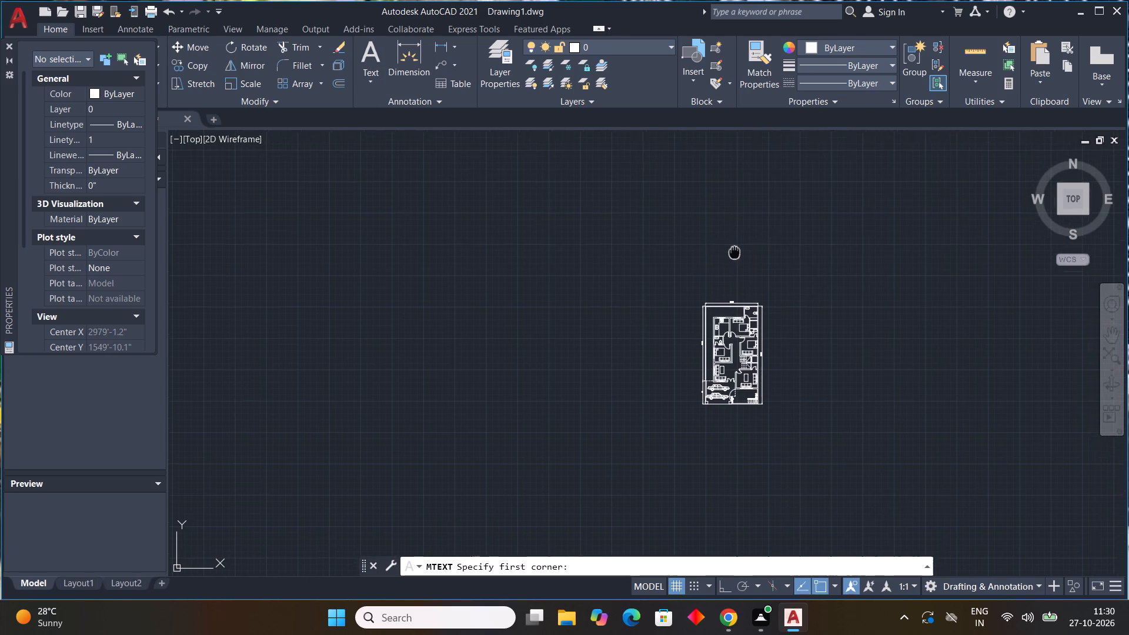
{"action": "middle_click_drag", "start_coordinate": [734, 251], "coordinate": [537, 181]}
{"action": "scroll", "coordinate": [527, 238], "scroll_direction": "up", "scroll_amount": 1}
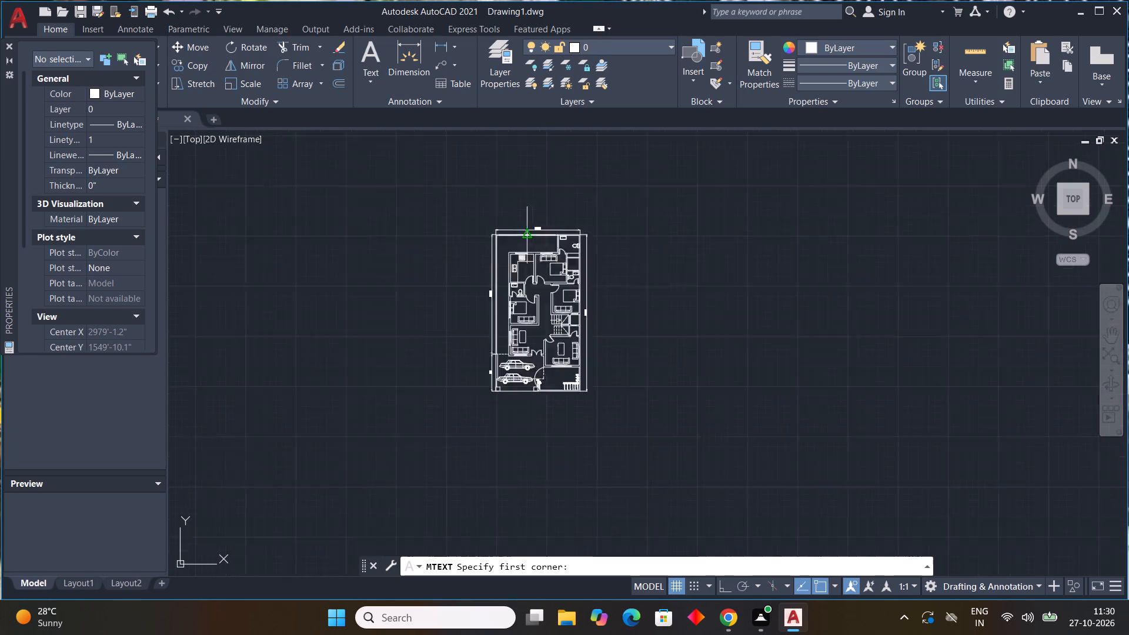
{"action": "scroll", "coordinate": [527, 238], "scroll_direction": "up", "scroll_amount": 3}
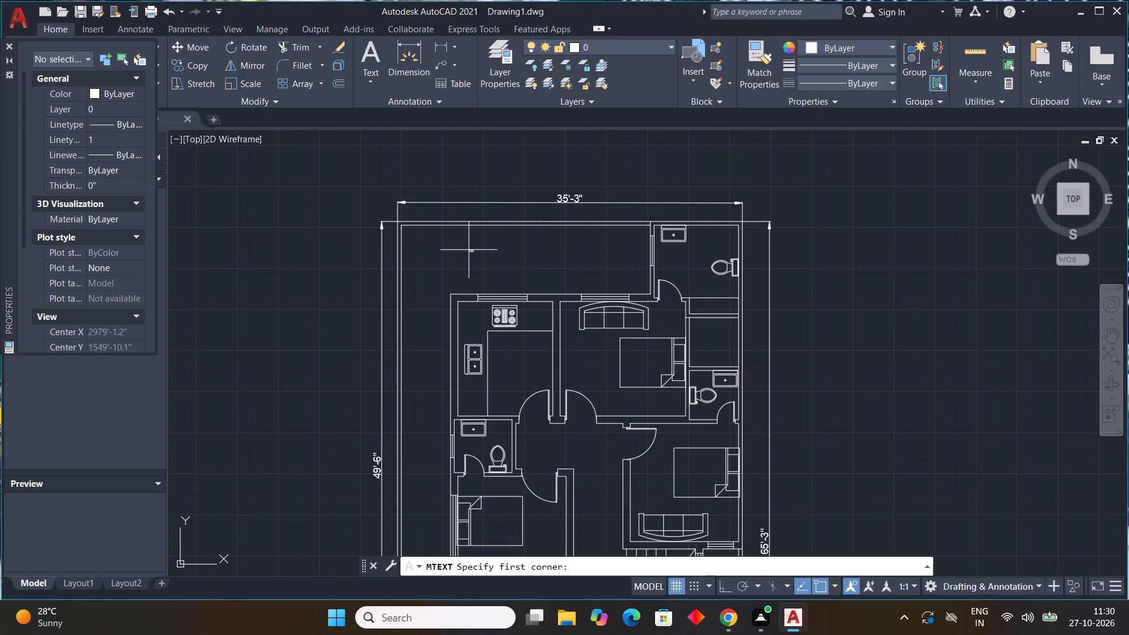
{"action": "scroll", "coordinate": [455, 242], "scroll_direction": "up", "scroll_amount": 1}
{"action": "left_click", "coordinate": [438, 258]}
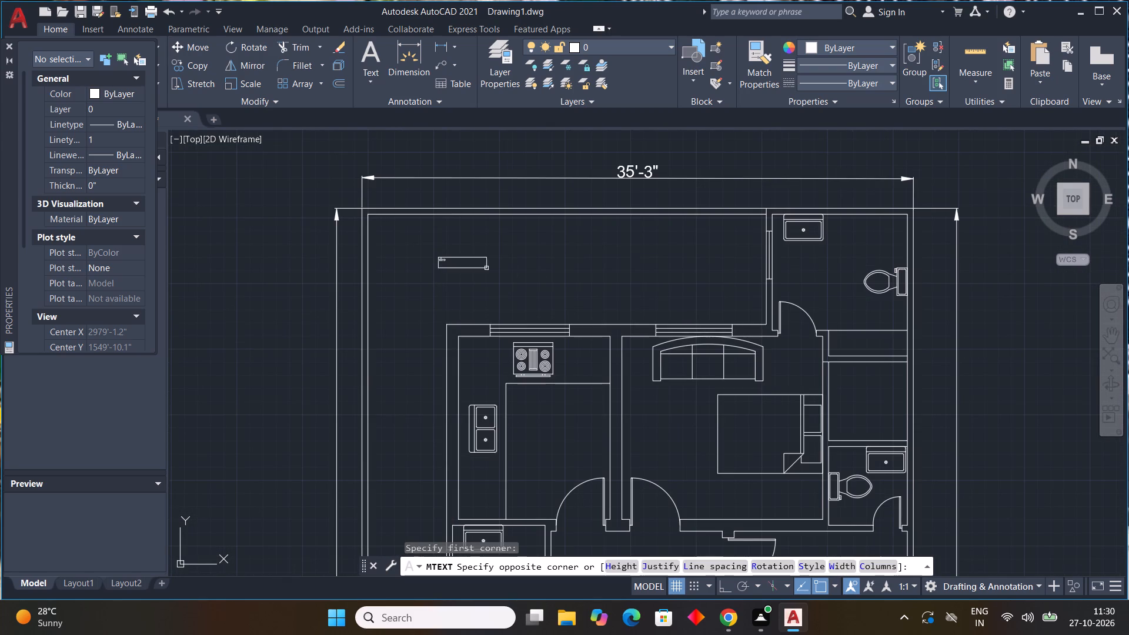
{"action": "left_click", "coordinate": [744, 288]}
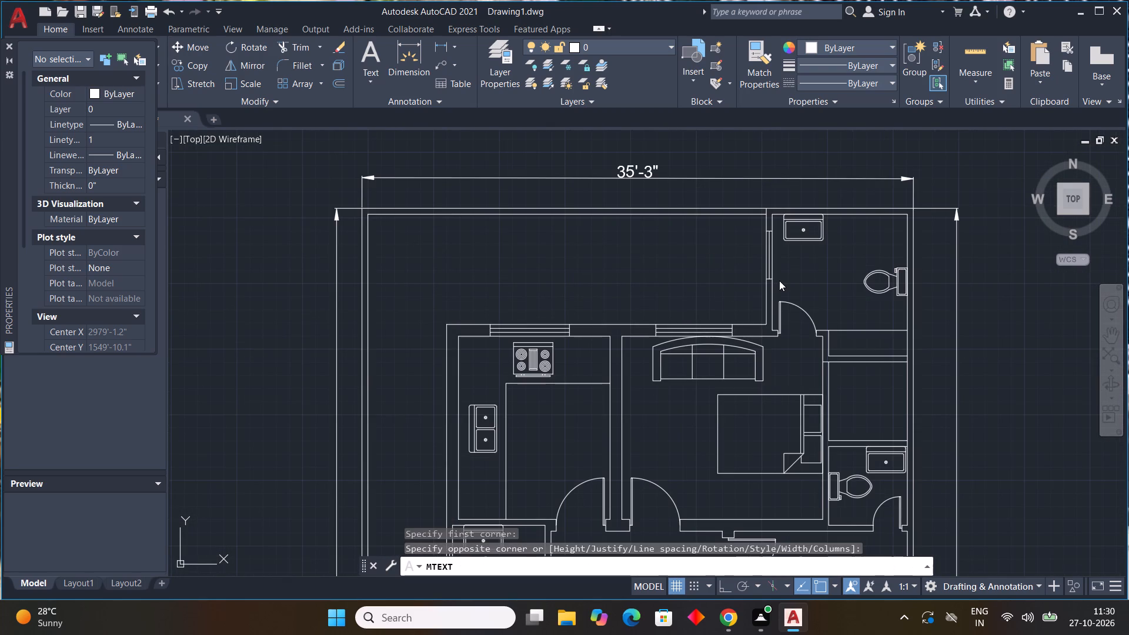
{"action": "type", "text": "rear"}
{"action": "key", "text": "space"}
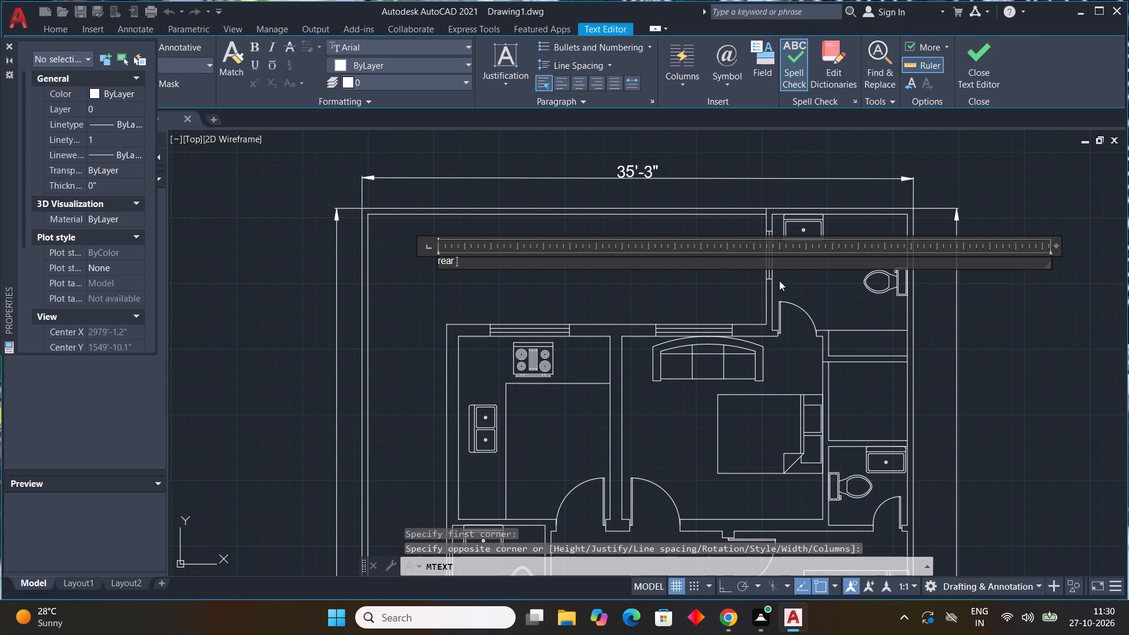
{"action": "type", "text": "passage"}
{"action": "key", "text": "space"}
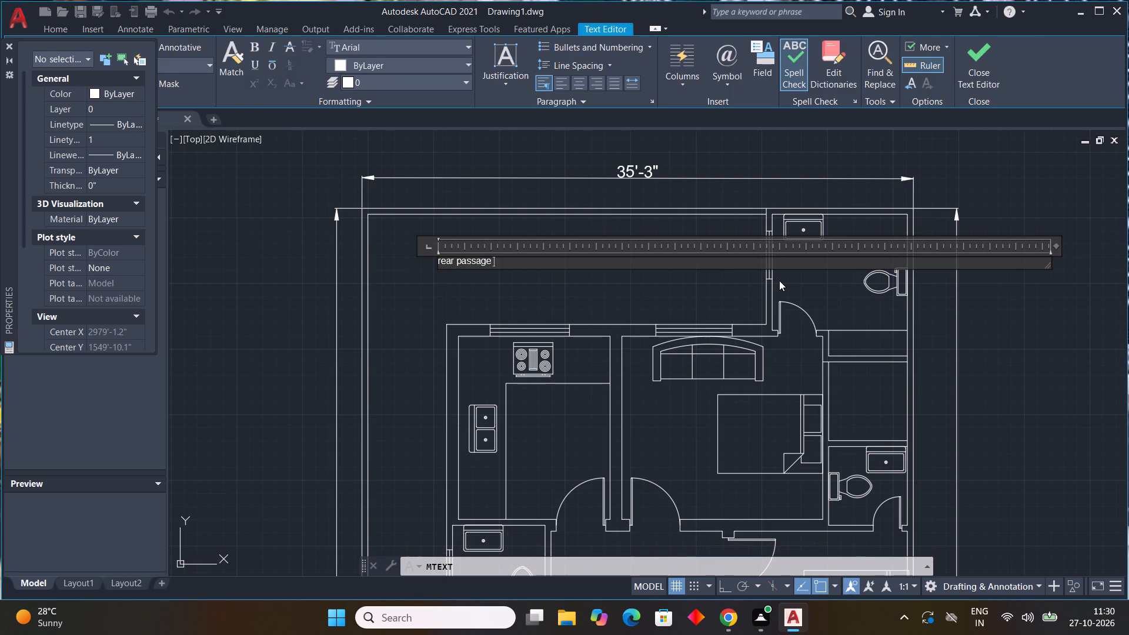
{"action": "key", "text": "BackSpace"}
{"action": "key", "text": "BackSpace"}
{"action": "key", "text": "BackSpace"}
{"action": "key", "text": "BackSpace"}
{"action": "key", "text": "BackSpace"}
{"action": "key", "text": "BackSpace"}
{"action": "key", "text": "BackSpace"}
{"action": "key", "text": "BackSpace"}
{"action": "key", "text": "BackSpace"}
{"action": "key", "text": "BackSpace"}
{"action": "key", "text": "BackSpace"}
{"action": "key", "text": "BackSpace"}
{"action": "key", "text": "BackSpace"}
{"action": "type", "text": "reae"}
{"action": "key", "text": "BackSpace"}
{"action": "key", "text": "BackSpace"}
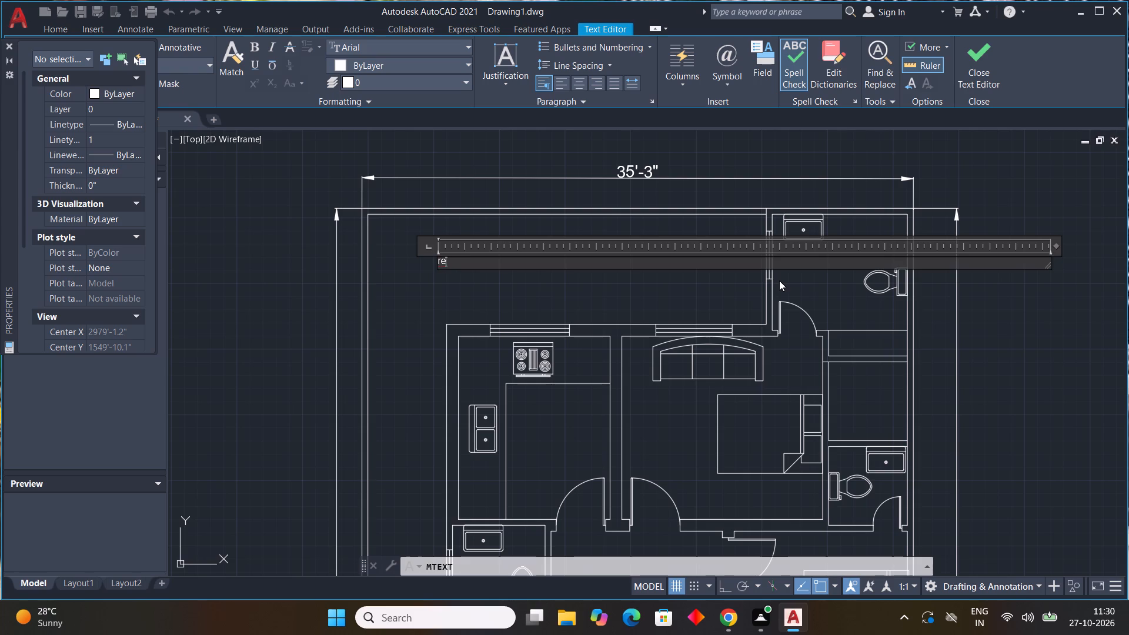
{"action": "key", "text": "BackSpace"}
{"action": "key", "text": "BackSpace"}
{"action": "type", "text": "REA"}
{"action": "type", "text": "R PASSAGE"}
{"action": "key", "text": "space"}
{"action": "type", "text": "7'0\""}
{"action": "key", "text": "space"}
{"action": "key", "text": "e"}
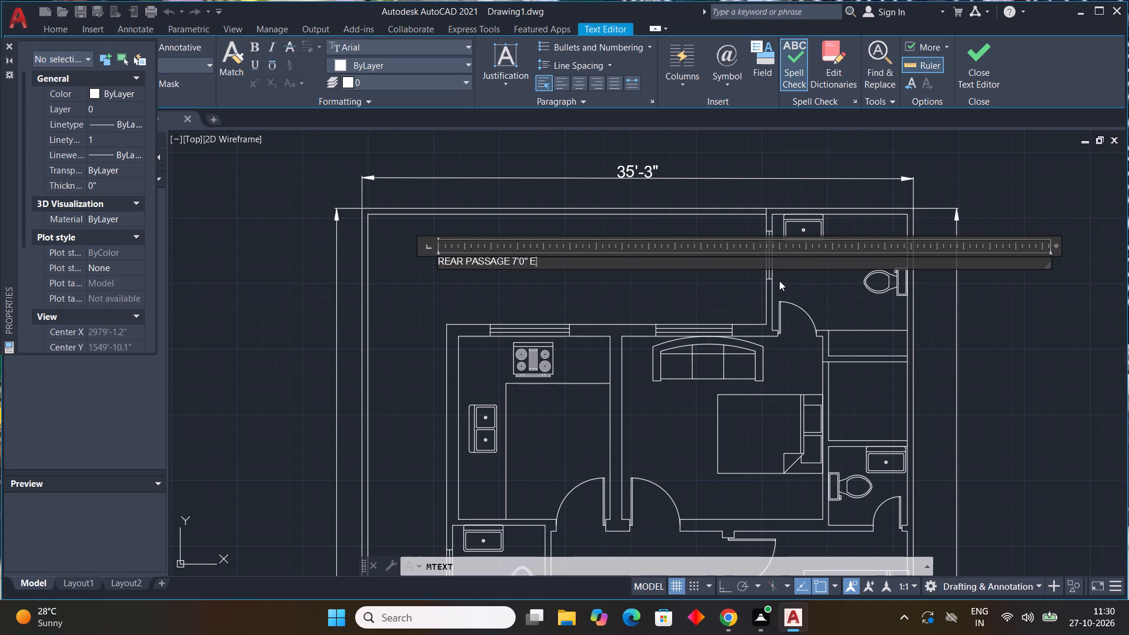
{"action": "key", "text": "BackSpace"}
{"action": "type", "text": "WIDE"}
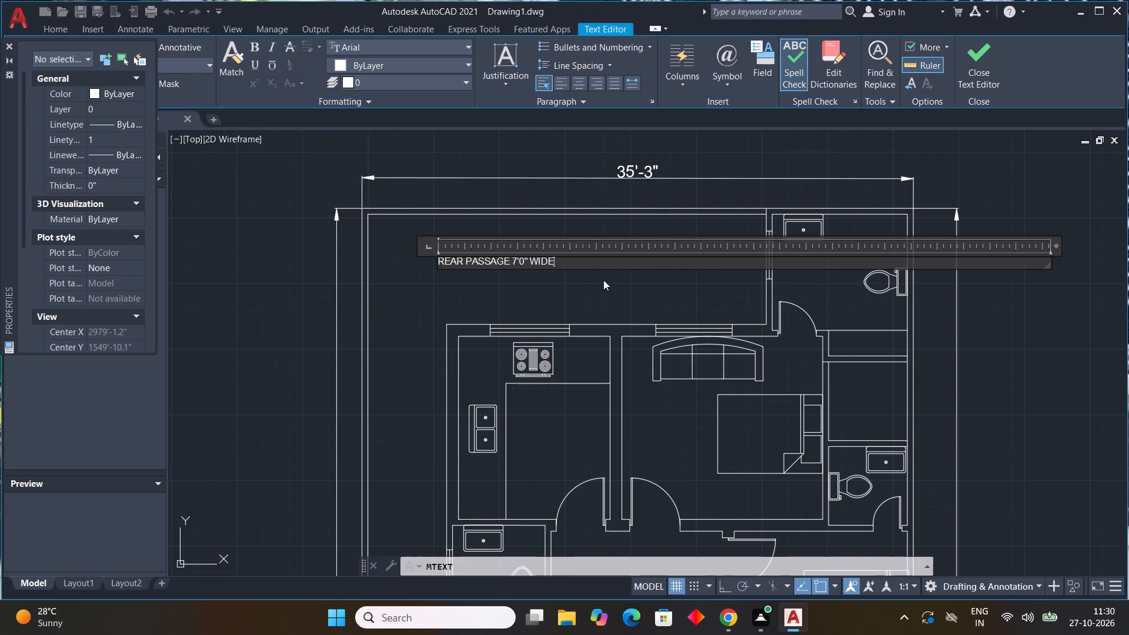
{"action": "left_click", "coordinate": [592, 285]}
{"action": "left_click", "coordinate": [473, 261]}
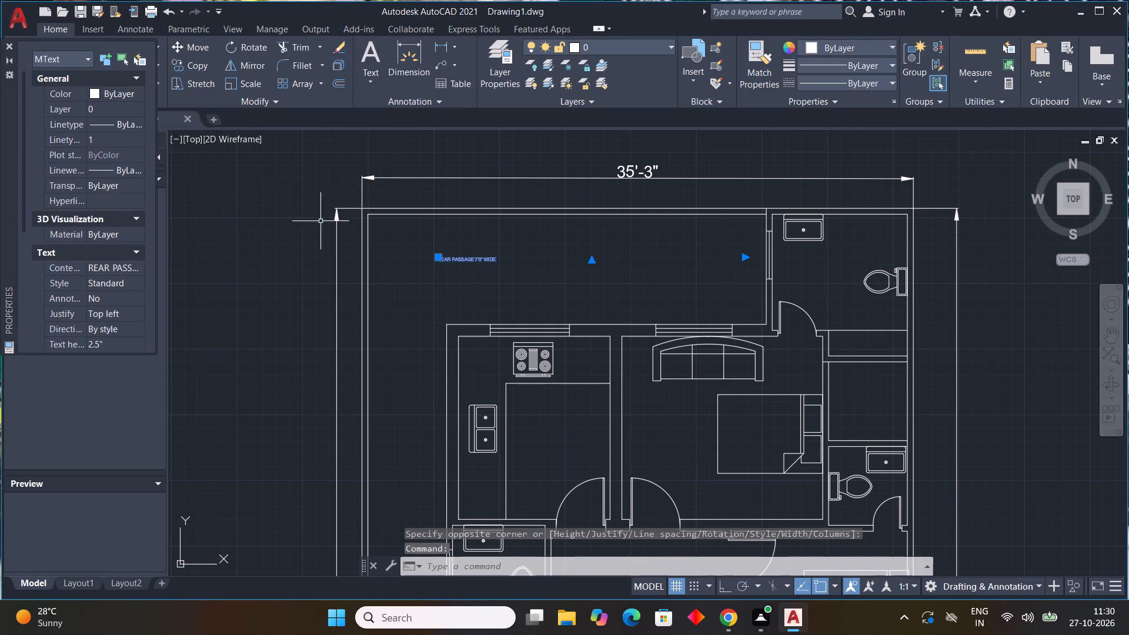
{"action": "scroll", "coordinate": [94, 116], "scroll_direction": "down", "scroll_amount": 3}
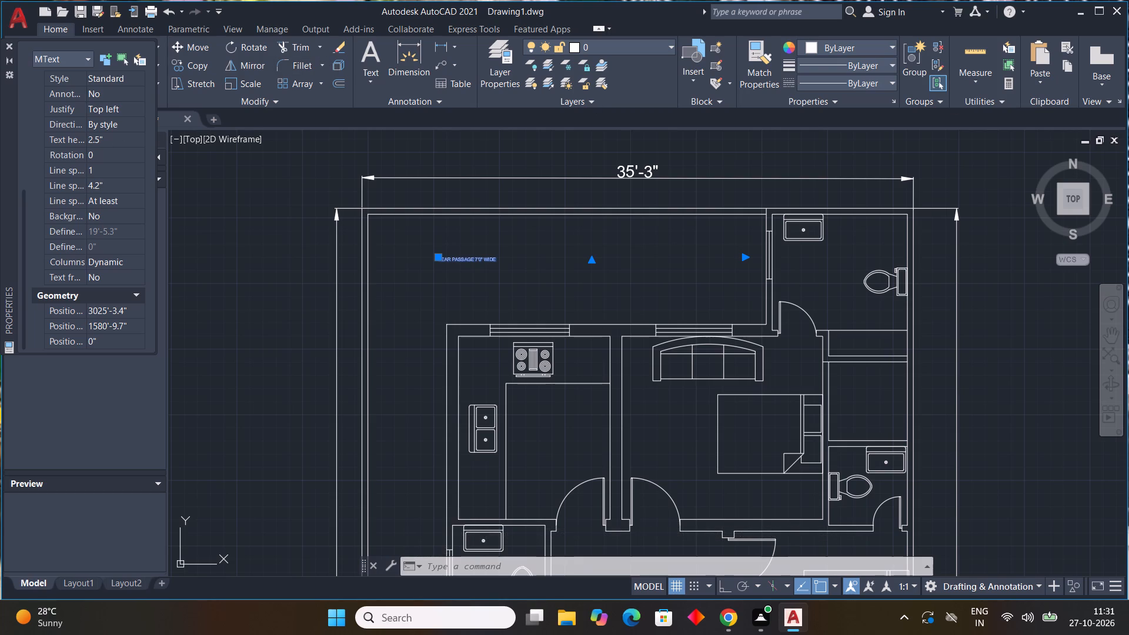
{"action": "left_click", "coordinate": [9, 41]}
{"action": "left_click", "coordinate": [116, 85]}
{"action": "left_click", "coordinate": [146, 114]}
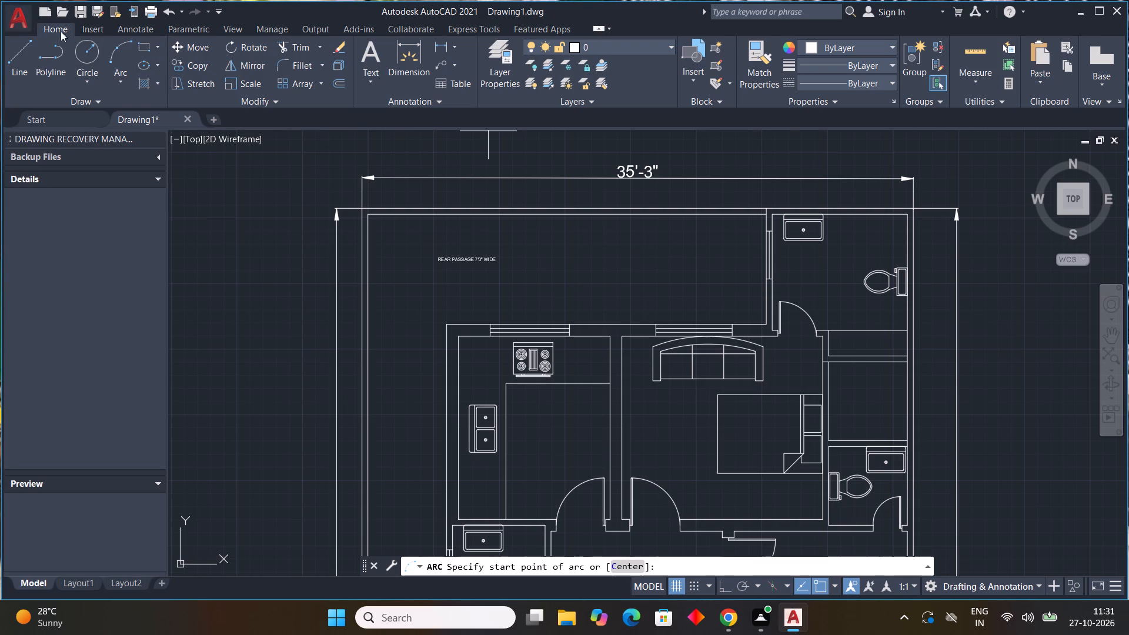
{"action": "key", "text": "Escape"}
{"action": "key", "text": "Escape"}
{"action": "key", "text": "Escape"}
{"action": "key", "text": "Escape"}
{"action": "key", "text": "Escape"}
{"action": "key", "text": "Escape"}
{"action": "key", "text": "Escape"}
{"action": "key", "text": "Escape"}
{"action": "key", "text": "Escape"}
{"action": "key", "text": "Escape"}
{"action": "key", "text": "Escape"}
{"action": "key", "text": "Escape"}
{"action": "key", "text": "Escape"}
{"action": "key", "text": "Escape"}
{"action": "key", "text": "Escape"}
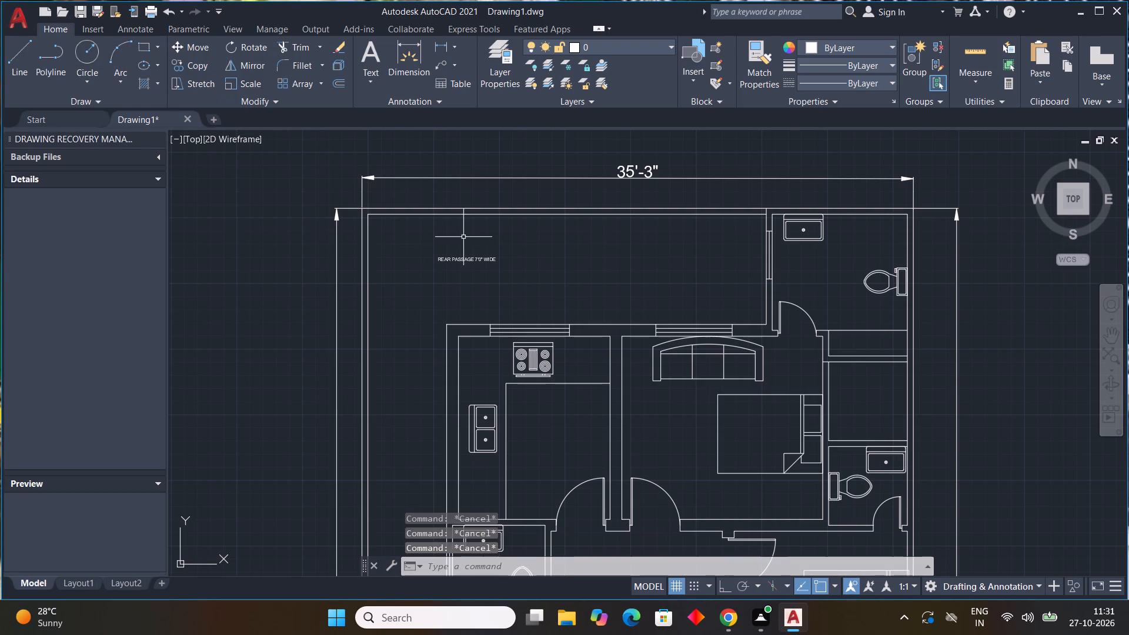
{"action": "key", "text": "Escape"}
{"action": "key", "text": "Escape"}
Set the text height of the rear passage label to 9".
{"action": "left_click", "coordinate": [465, 259]}
{"action": "right_click", "coordinate": [484, 275]}
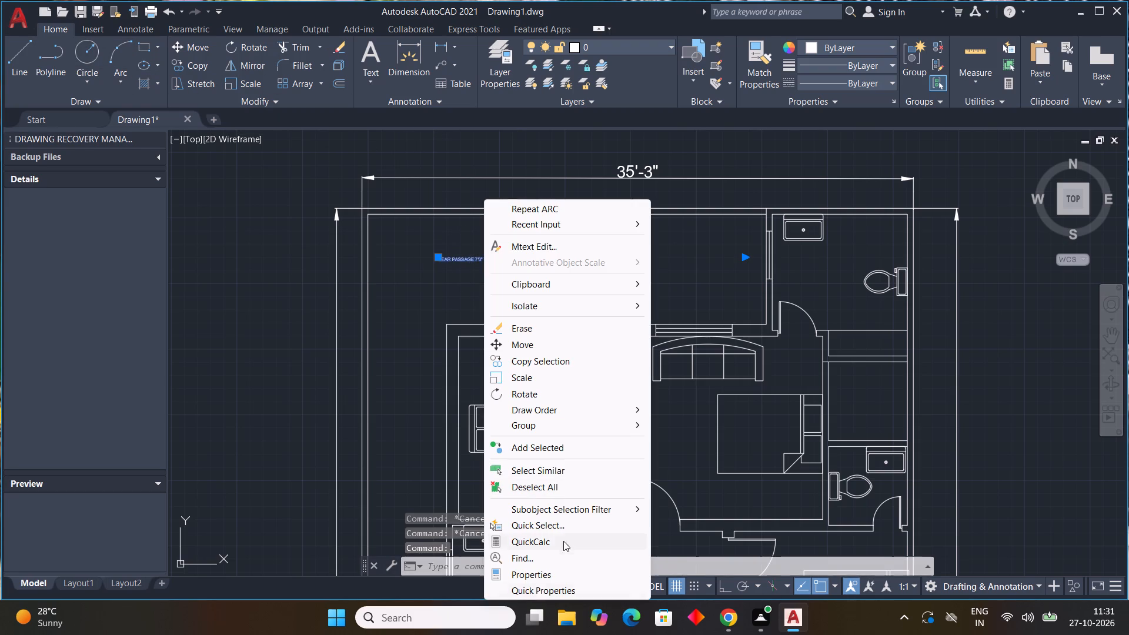
{"action": "left_click", "coordinate": [542, 575]}
{"action": "scroll", "coordinate": [129, 222], "scroll_direction": "down", "scroll_amount": 4}
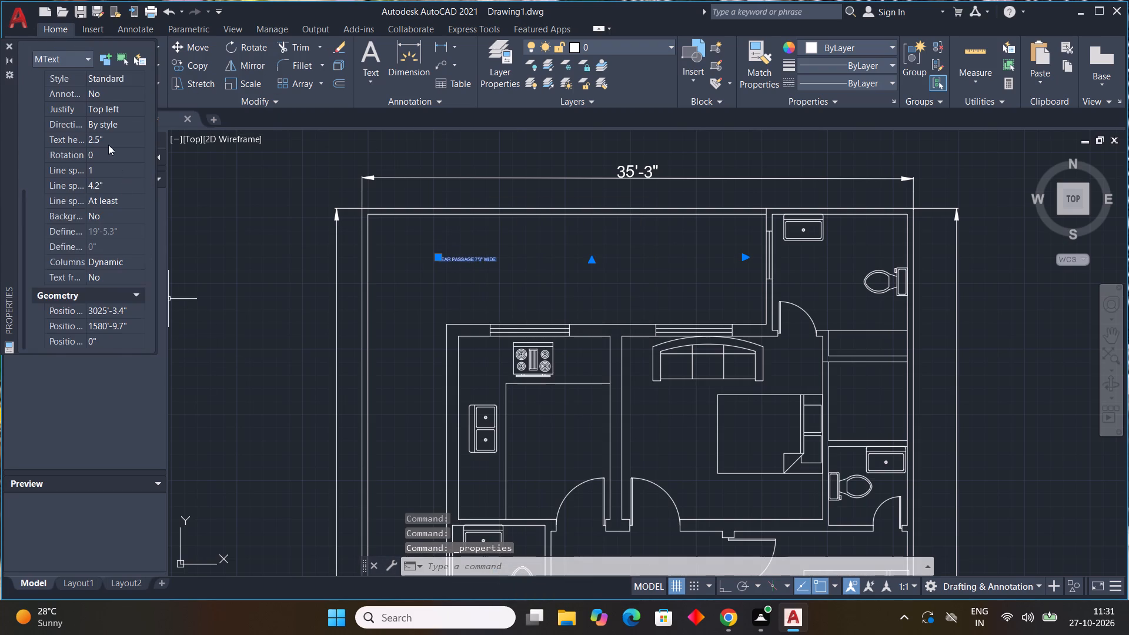
{"action": "left_click", "coordinate": [112, 143]}
{"action": "left_click_drag", "start_coordinate": [115, 142], "coordinate": [37, 131]}
{"action": "type", "text": "9\""}
{"action": "key", "text": "Return"}
{"action": "key", "text": "Escape"}
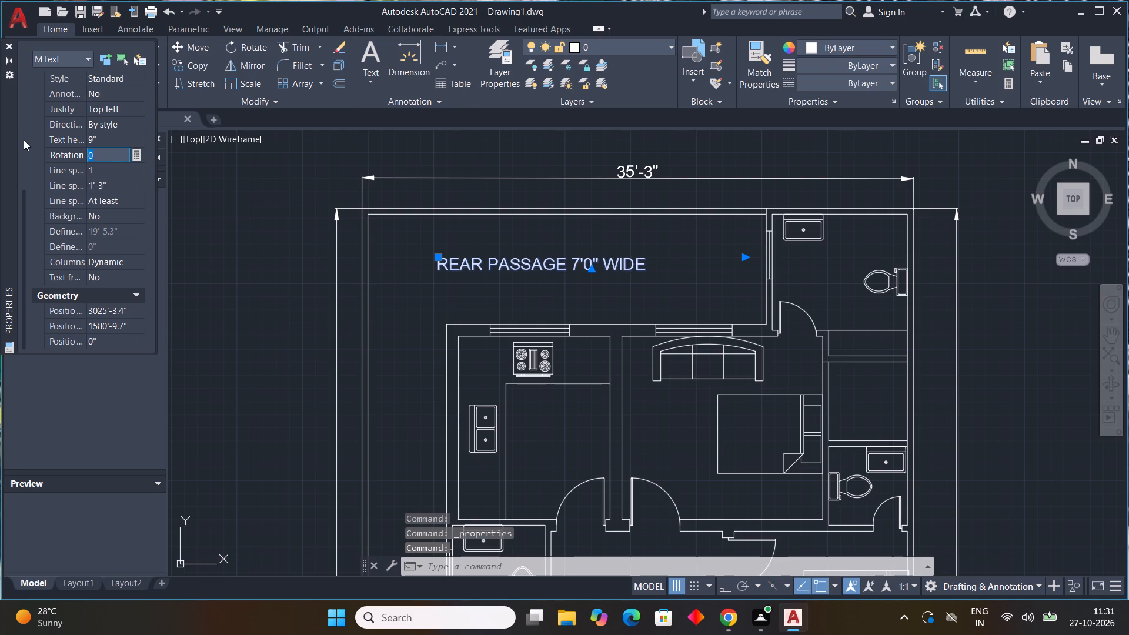
{"action": "key", "text": "Escape"}
{"action": "key", "text": "Escape"}
{"action": "key", "text": "Escape"}
{"action": "key", "text": "Escape"}
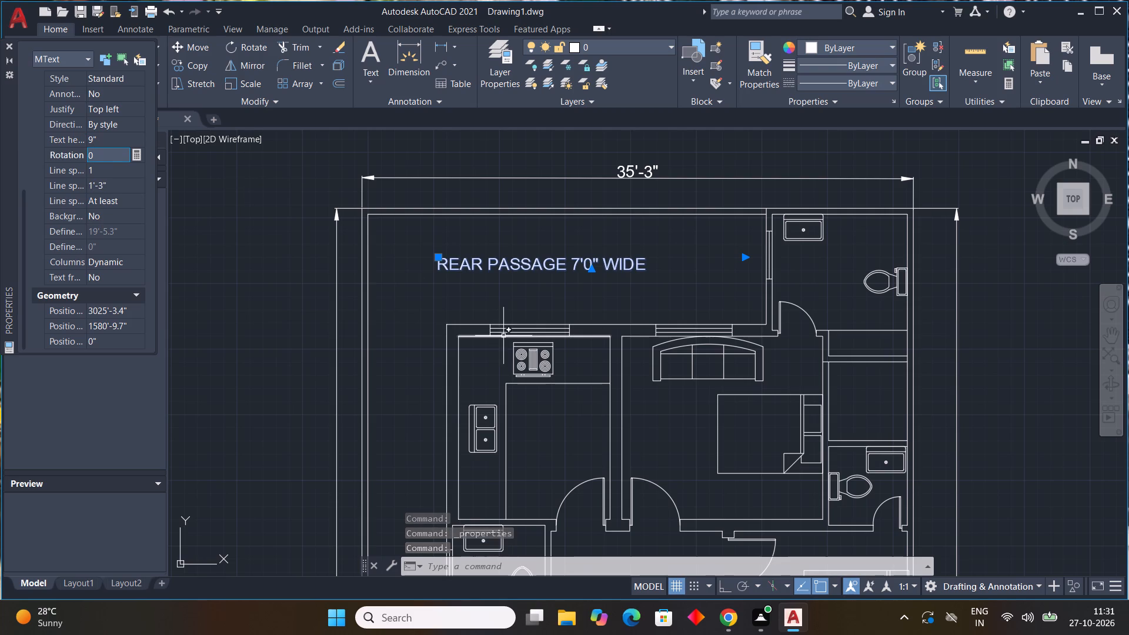
{"action": "key", "text": "Escape"}
{"action": "key", "text": "Escape"}
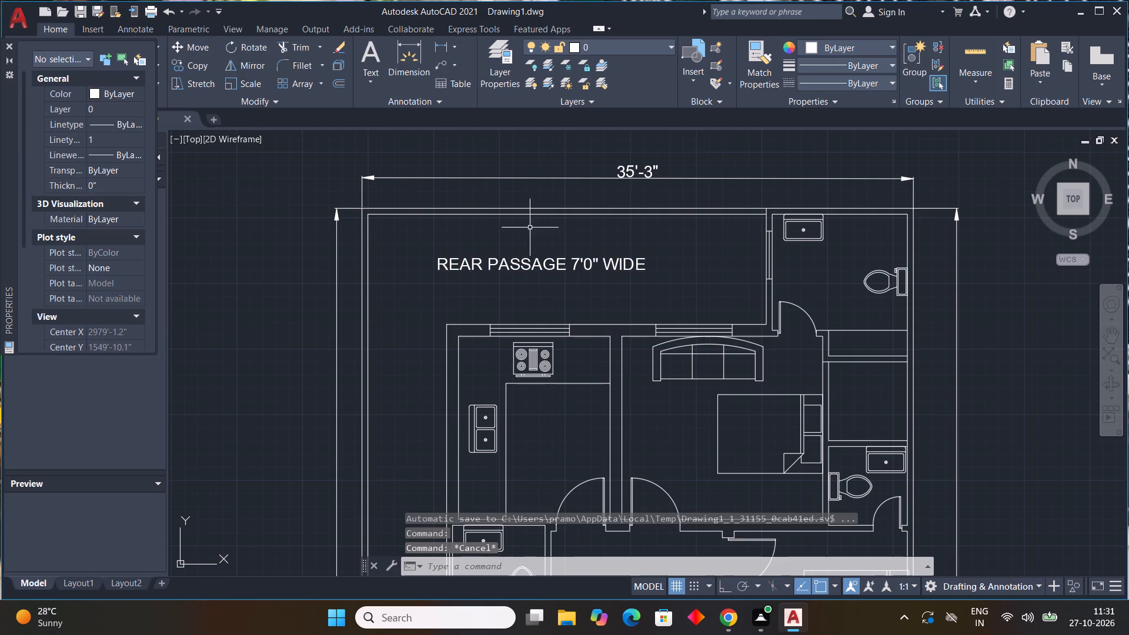
Copy the rear passage label to the empty area outside the plan, left of the left wall dimensions.
{"action": "left_click", "coordinate": [535, 266]}
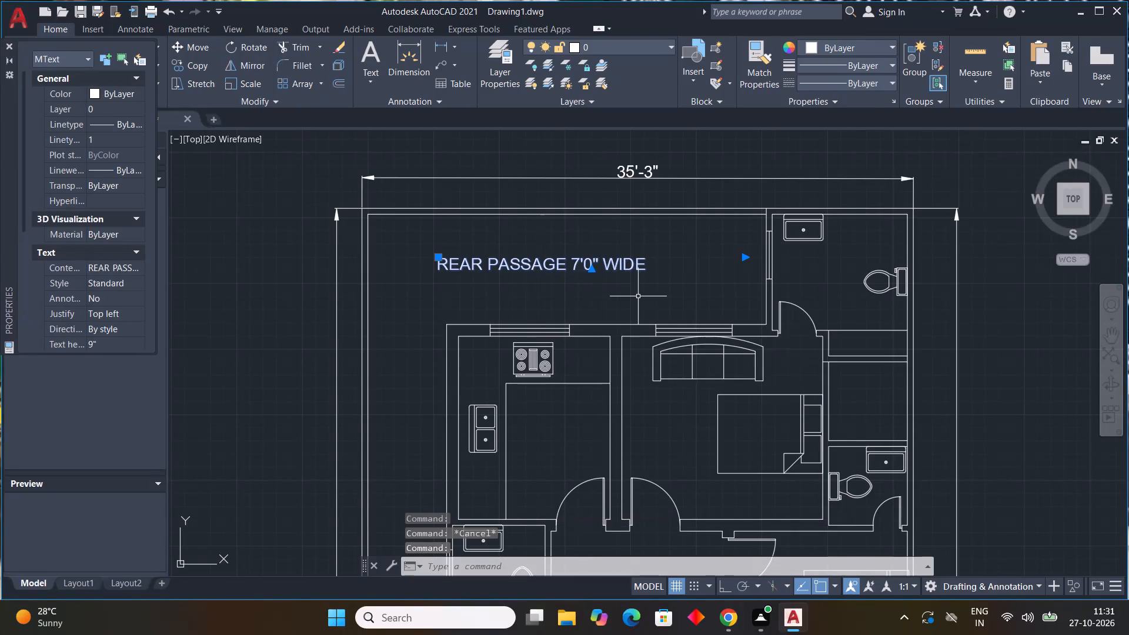
{"action": "type", "text": "CO"}
{"action": "key", "text": "space"}
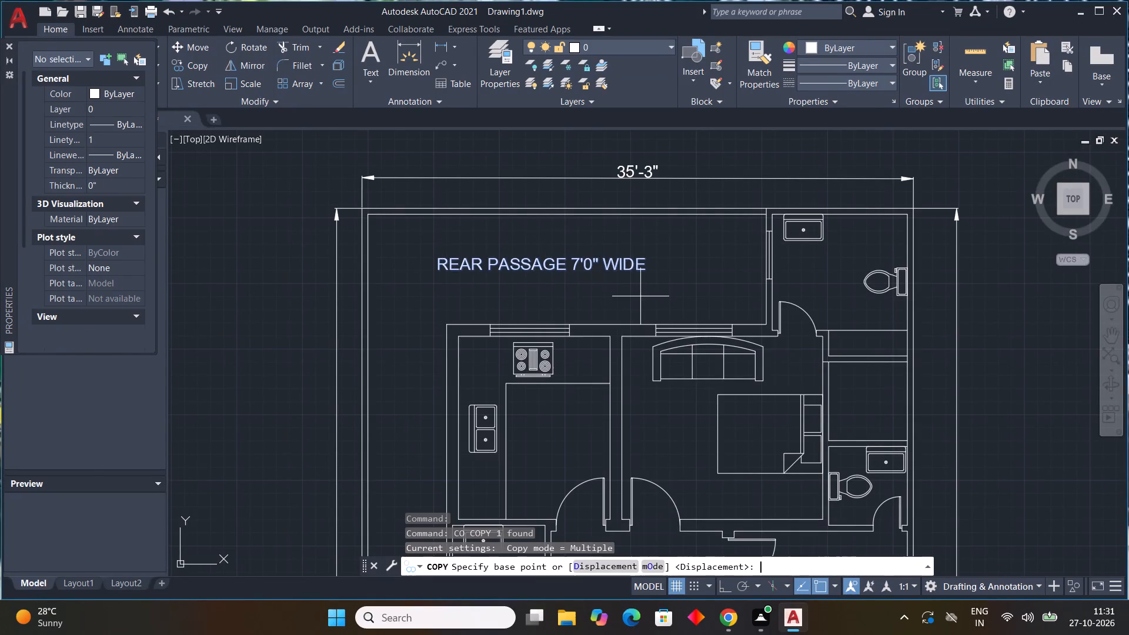
{"action": "left_click", "coordinate": [448, 266]}
{"action": "scroll", "coordinate": [383, 333], "scroll_direction": "down", "scroll_amount": 1}
{"action": "middle_click_drag", "start_coordinate": [385, 333], "coordinate": [493, 295]}
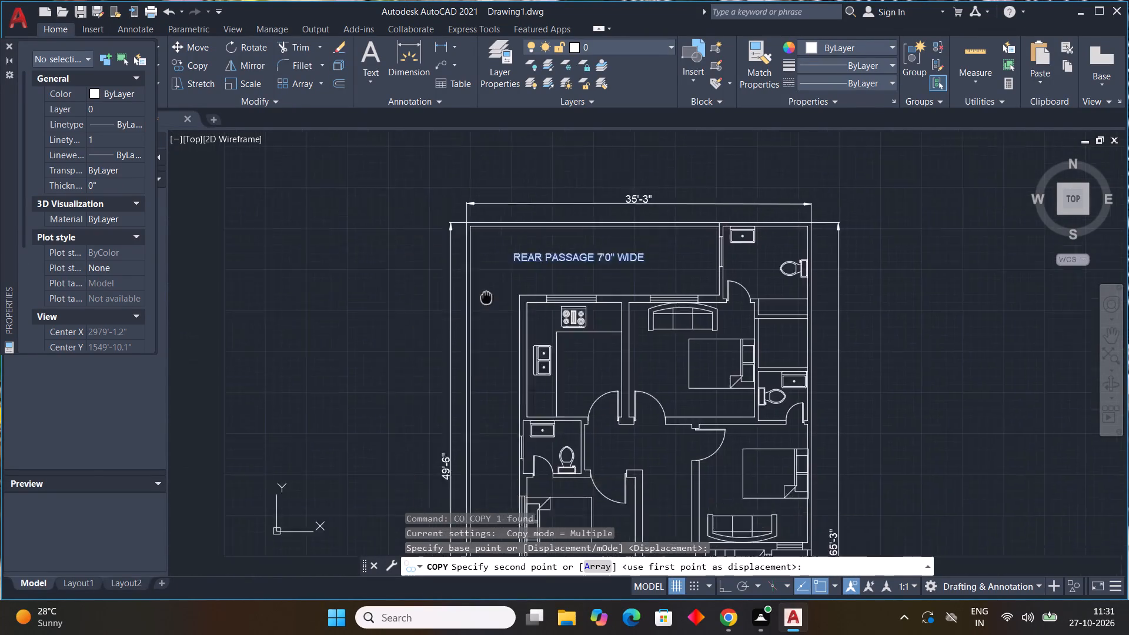
{"action": "scroll", "coordinate": [493, 295], "scroll_direction": "down", "scroll_amount": 1}
{"action": "middle_click_drag", "start_coordinate": [493, 295], "coordinate": [596, 245]}
{"action": "left_click", "coordinate": [355, 323]}
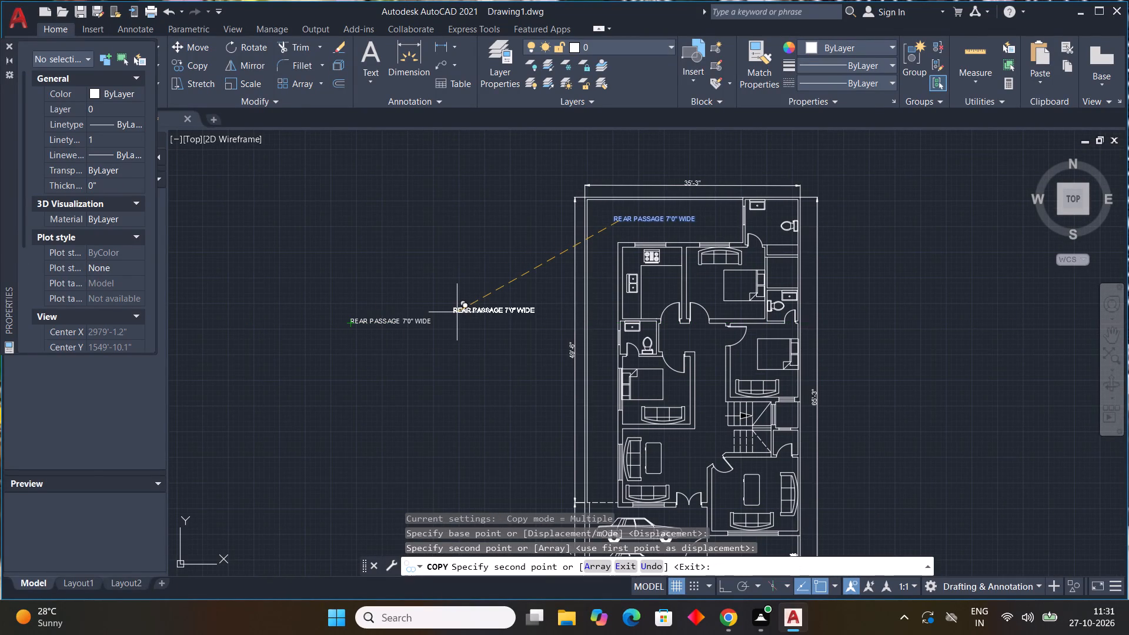
{"action": "key", "text": "Escape"}
{"action": "key", "text": "Escape"}
{"action": "key", "text": "Escape"}
{"action": "key", "text": "Escape"}
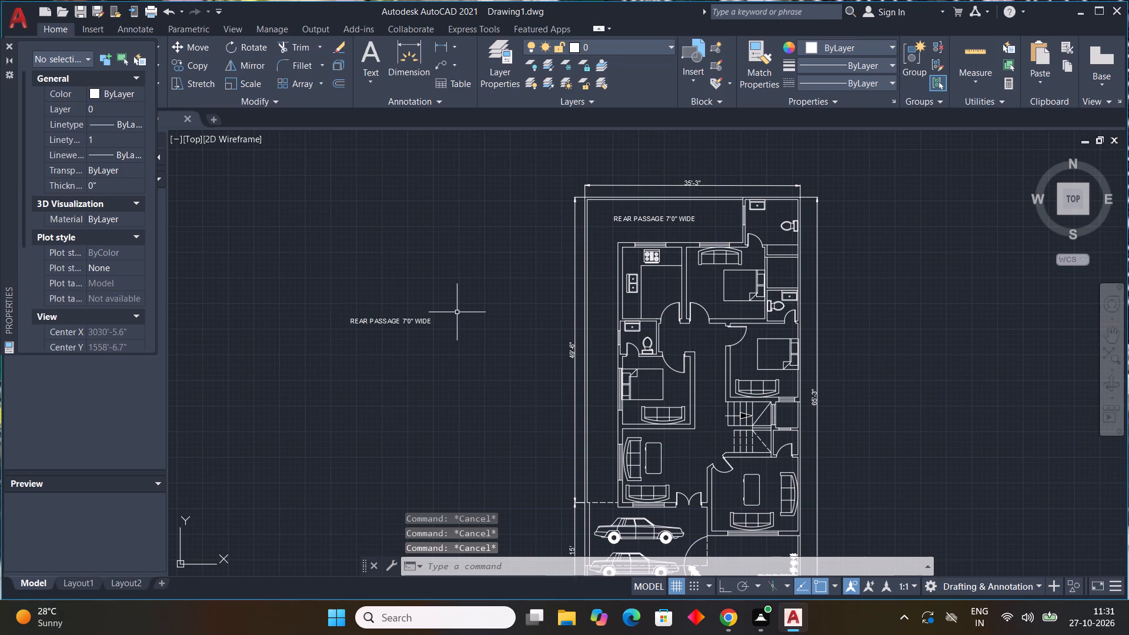
Rotate the rear passage label copy outside the plan by 270° about its upper right end so it runs vertically.
{"action": "middle_click_drag", "start_coordinate": [463, 311], "coordinate": [496, 279]}
{"action": "left_click_drag", "start_coordinate": [482, 270], "coordinate": [401, 289]}
{"action": "left_click", "coordinate": [212, 344]}
{"action": "type", "text": "RO"}
{"action": "key", "text": "space"}
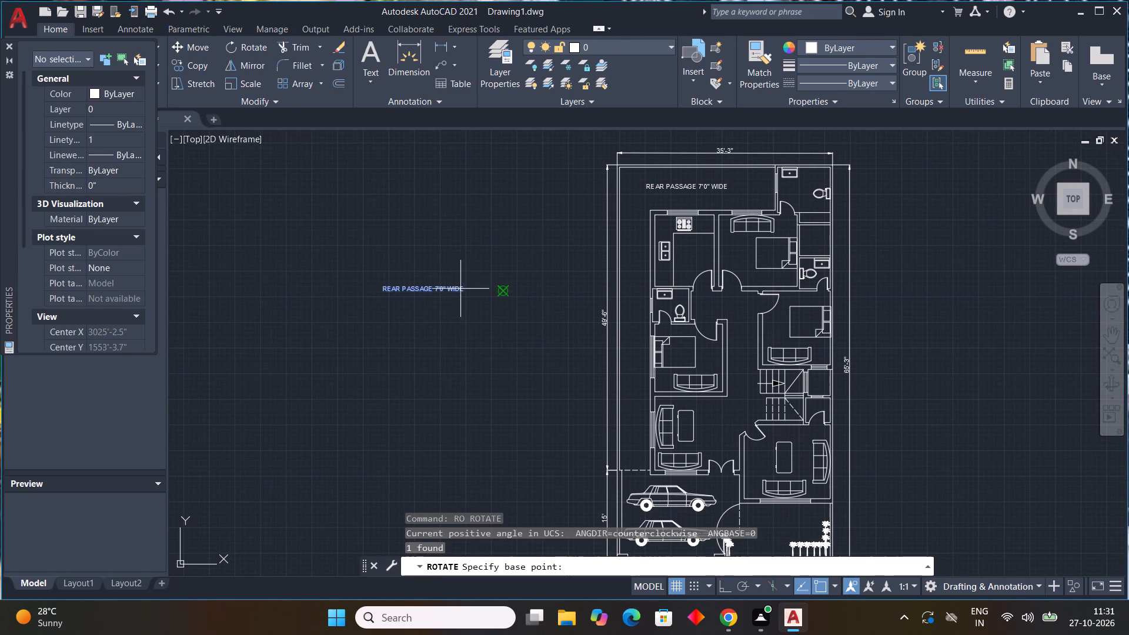
{"action": "left_click_drag", "start_coordinate": [463, 288], "coordinate": [462, 275]}
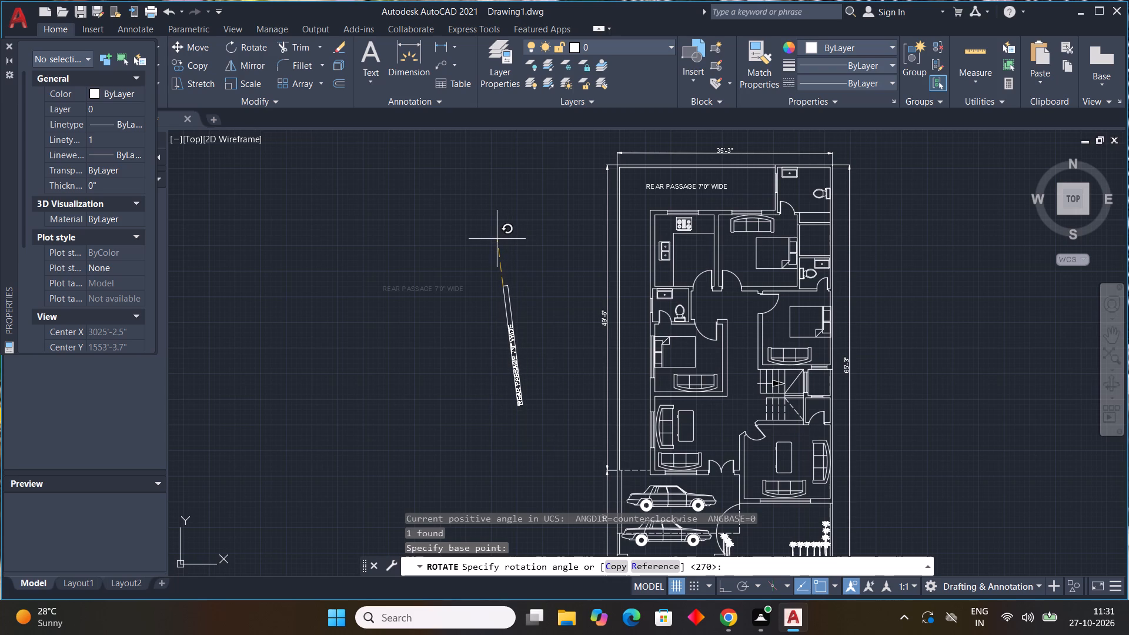
{"action": "key", "text": "F8"}
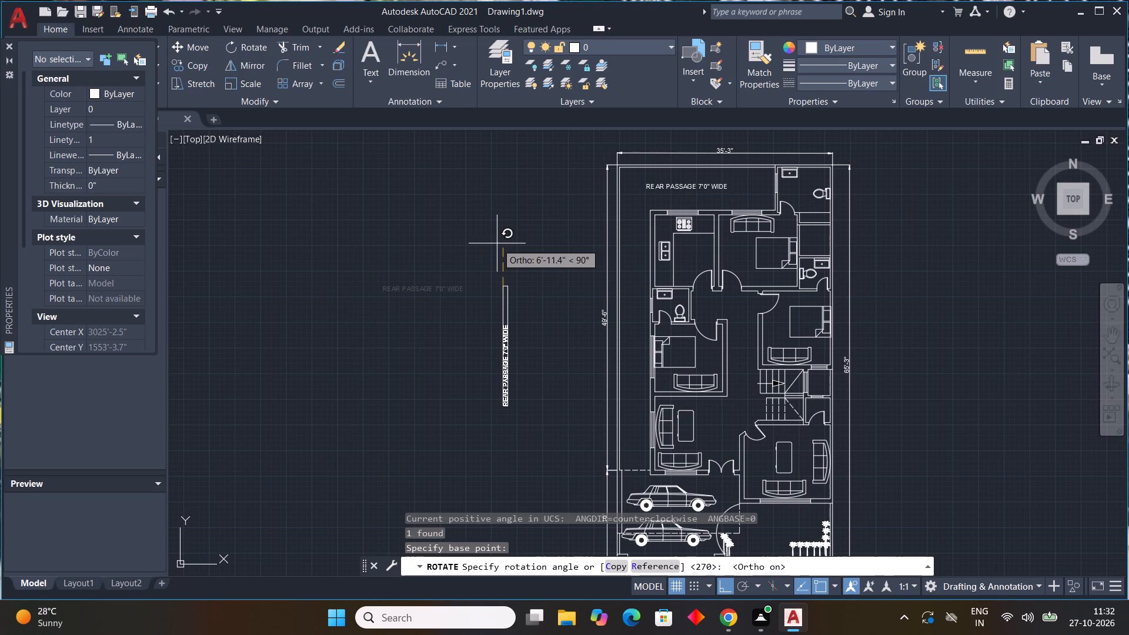
{"action": "key", "text": "space"}
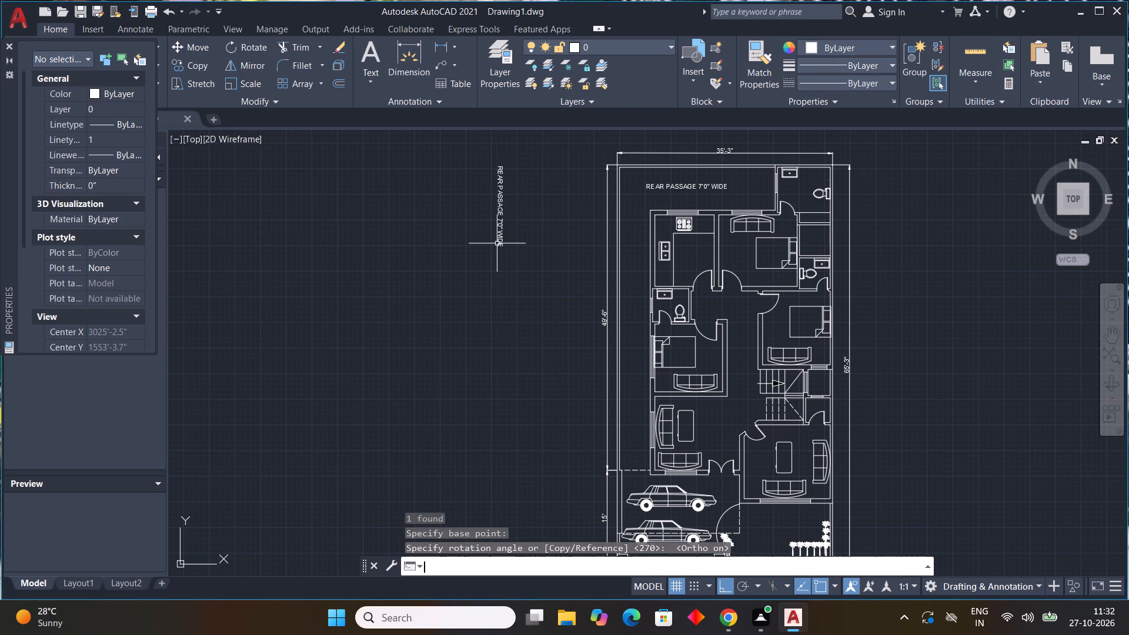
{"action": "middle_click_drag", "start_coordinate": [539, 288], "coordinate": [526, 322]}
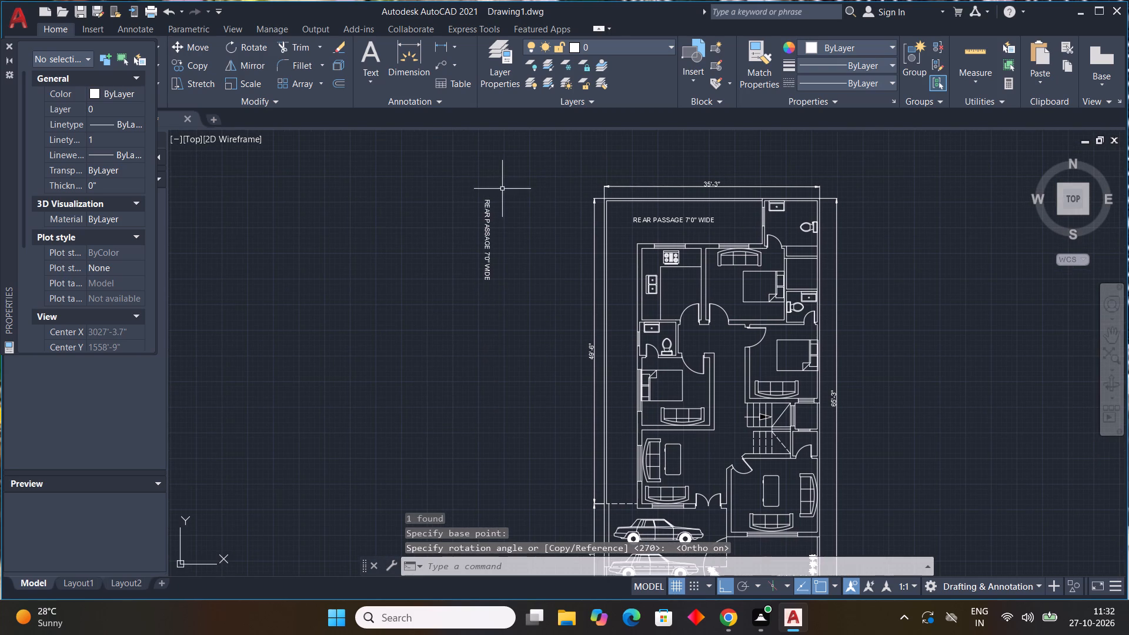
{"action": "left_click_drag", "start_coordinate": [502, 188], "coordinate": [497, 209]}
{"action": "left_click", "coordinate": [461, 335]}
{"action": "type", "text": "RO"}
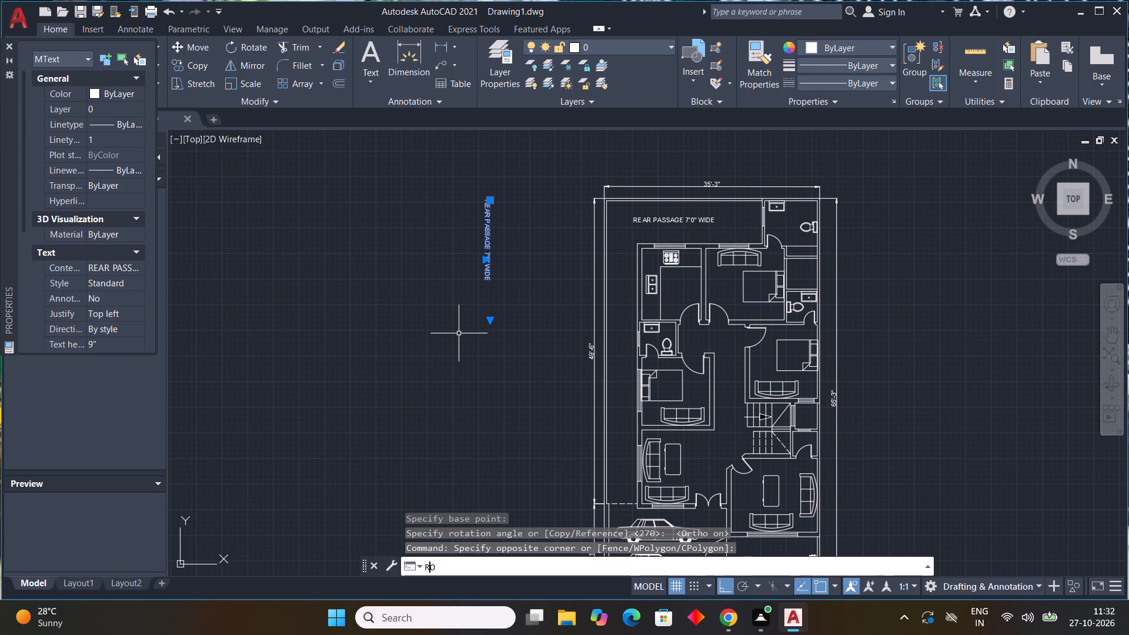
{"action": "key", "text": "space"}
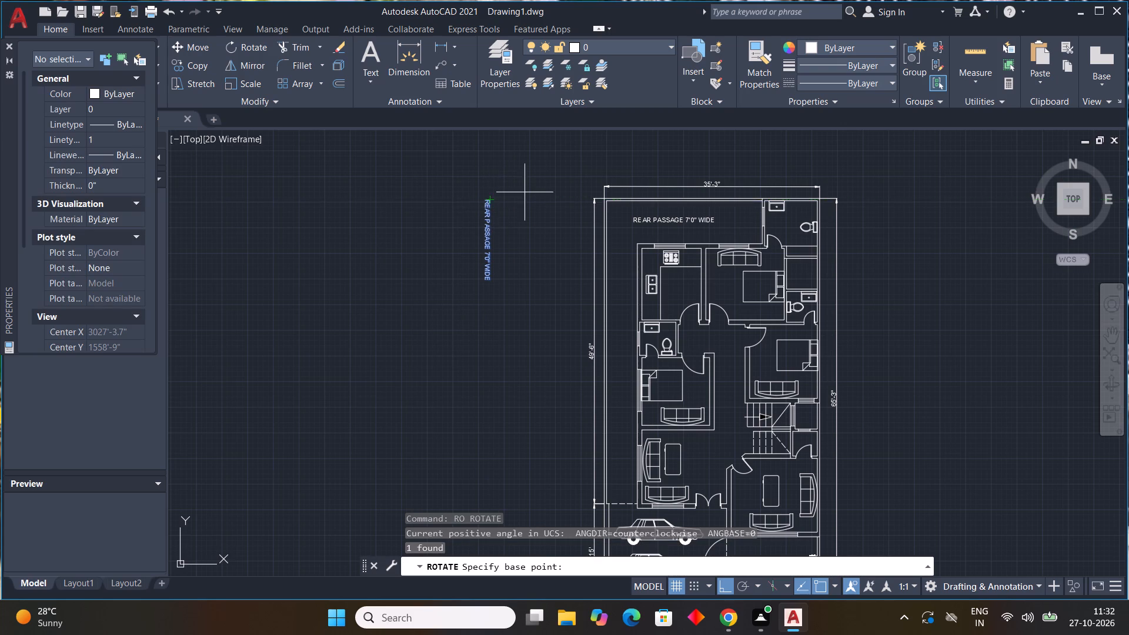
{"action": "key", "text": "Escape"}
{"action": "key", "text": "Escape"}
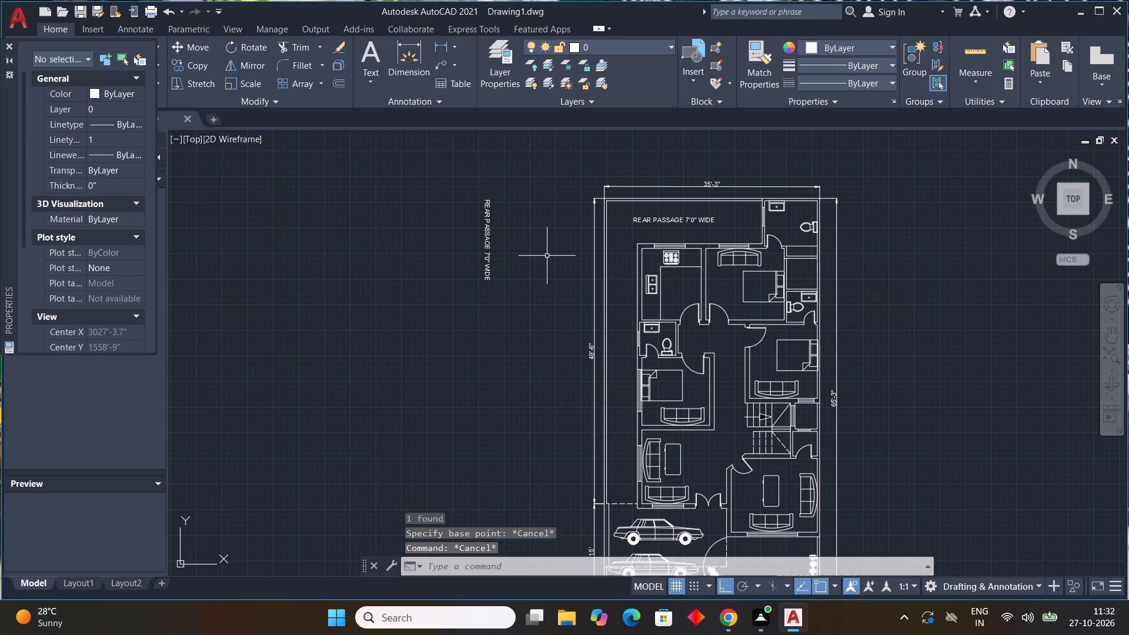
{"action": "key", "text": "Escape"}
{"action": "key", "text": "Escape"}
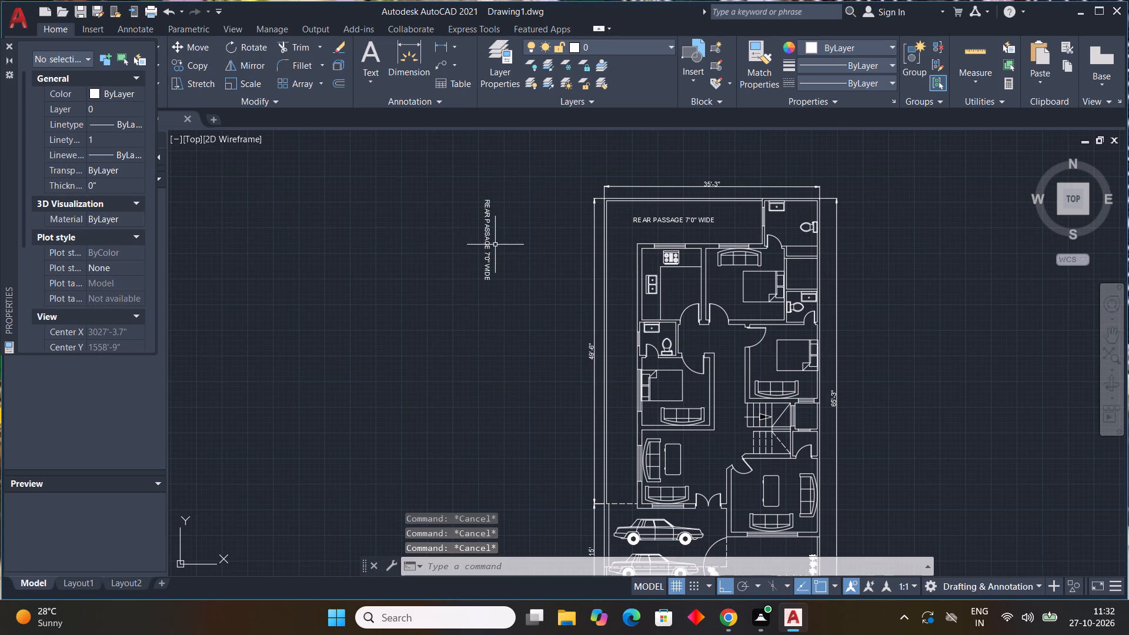
Copy the vertical label into the narrow passage along the plan's left side, beside the kitchen and the toilet below it.
{"action": "left_click", "coordinate": [489, 243]}
{"action": "type", "text": "CO"}
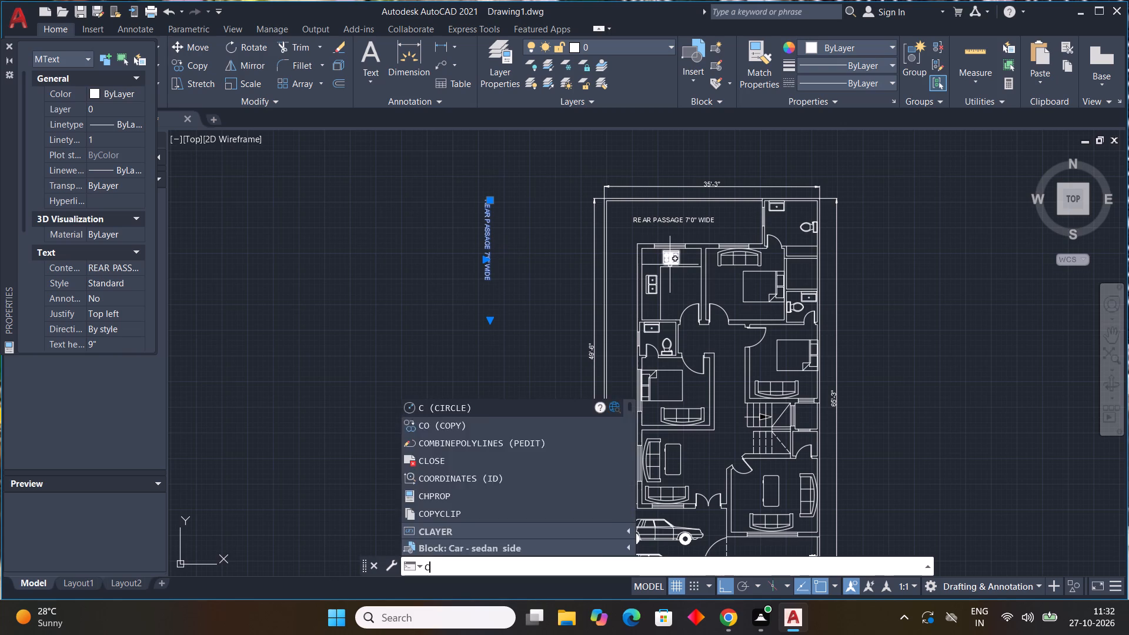
{"action": "key", "text": "space"}
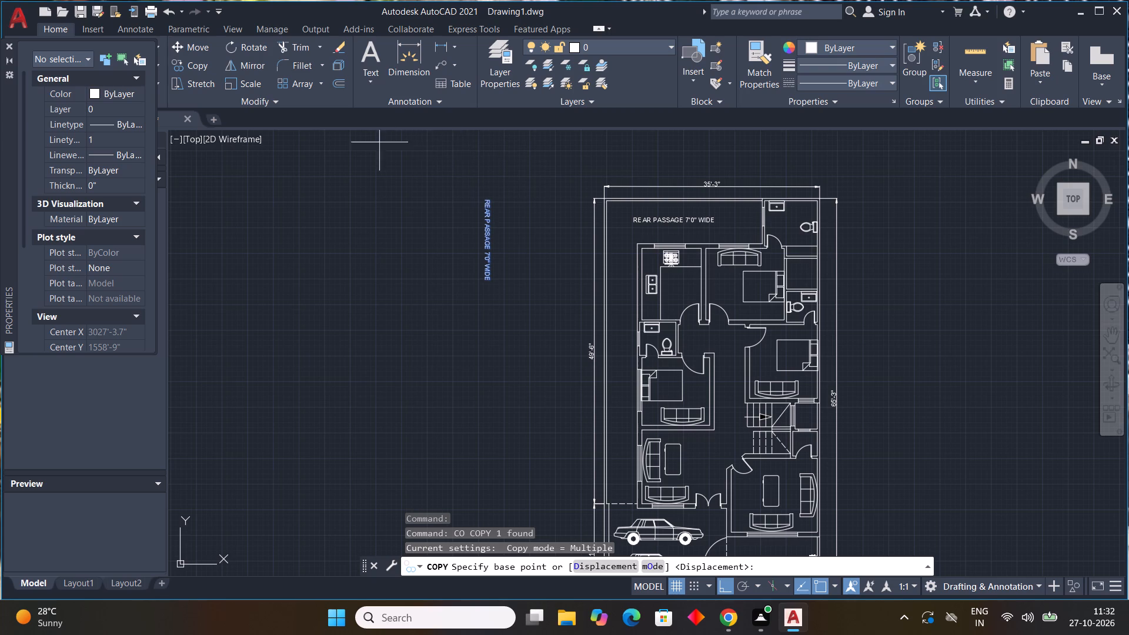
{"action": "left_click", "coordinate": [489, 199]}
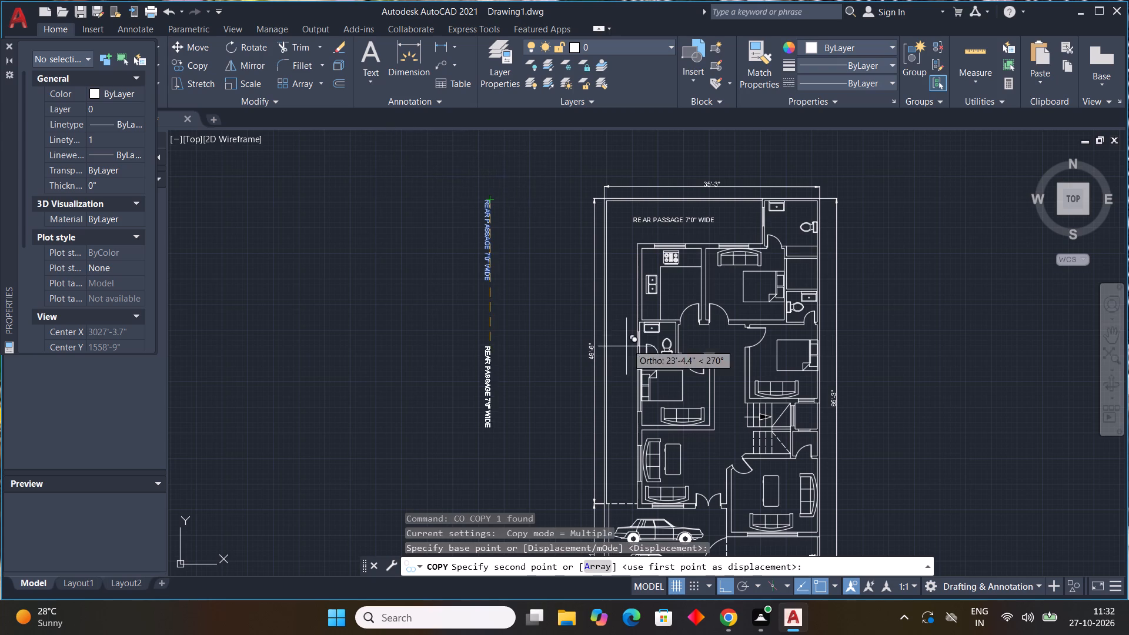
{"action": "key", "text": "F8"}
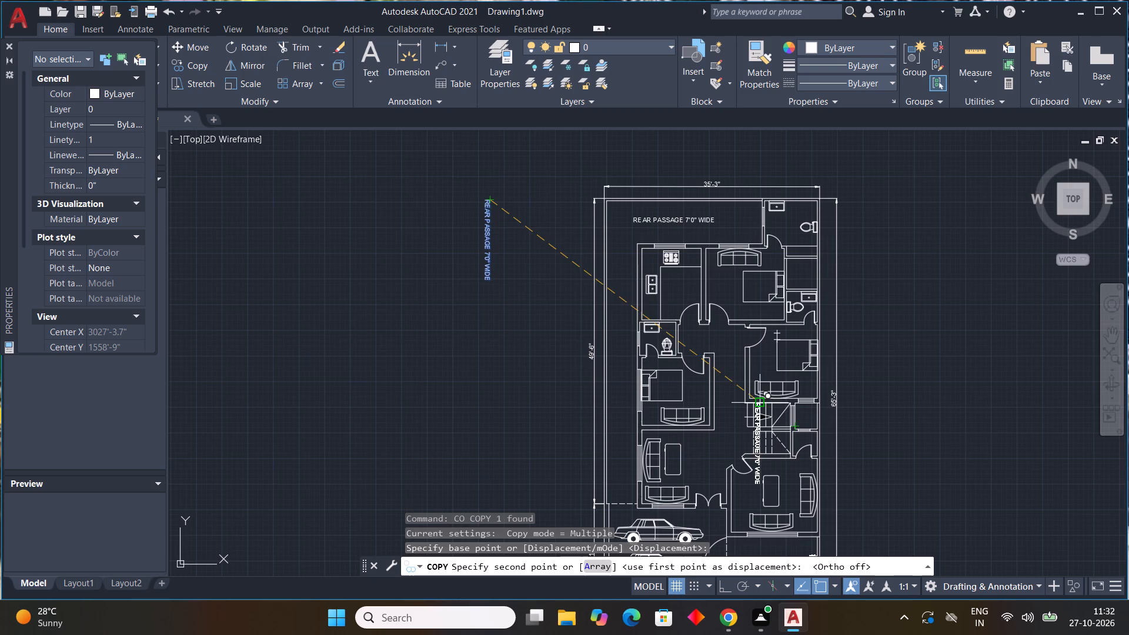
{"action": "scroll", "coordinate": [626, 313], "scroll_direction": "up", "scroll_amount": 3}
{"action": "scroll", "coordinate": [590, 241], "scroll_direction": "down", "scroll_amount": 3}
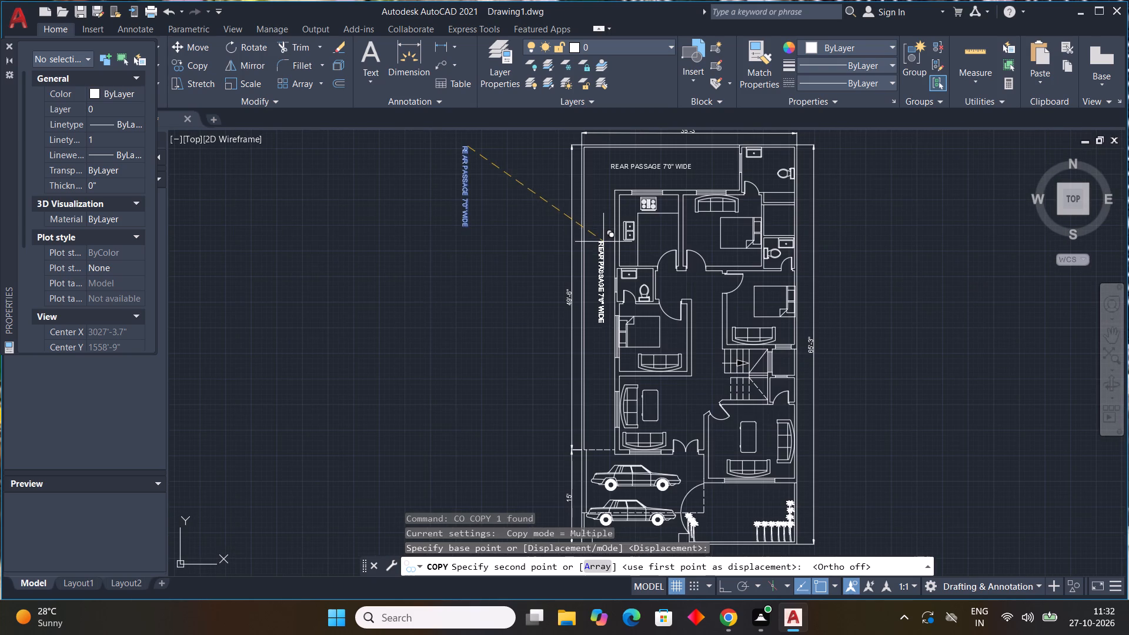
{"action": "left_click", "coordinate": [603, 249]}
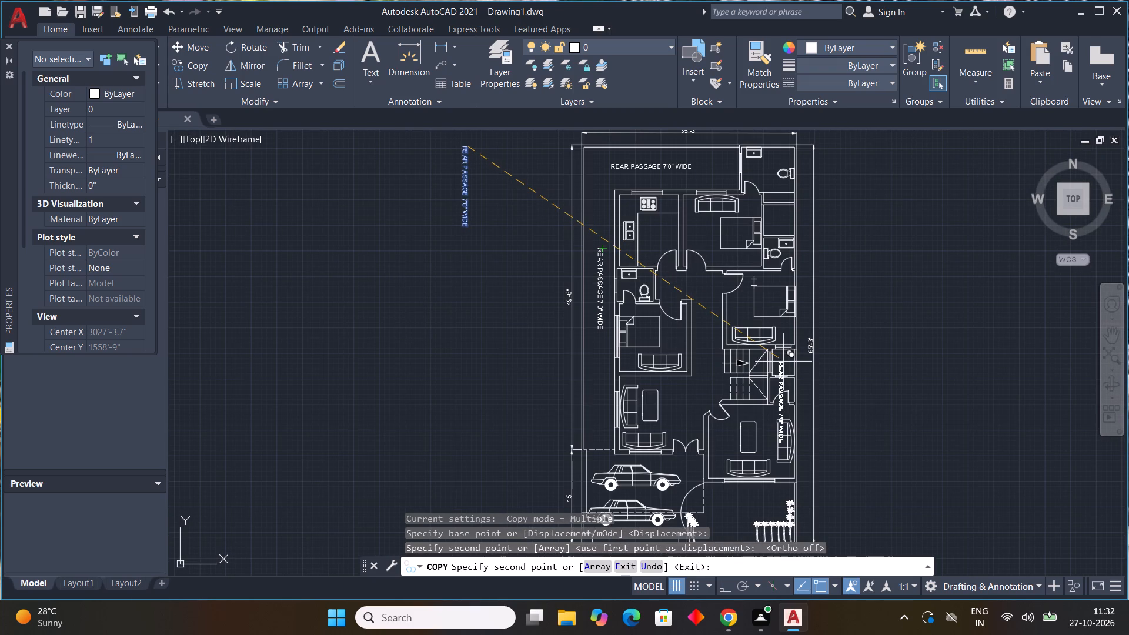
{"action": "key", "text": "Escape"}
{"action": "key", "text": "Escape"}
{"action": "key", "text": "Escape"}
{"action": "key", "text": "Escape"}
{"action": "key", "text": "Escape"}
{"action": "key", "text": "Escape"}
{"action": "key", "text": "Escape"}
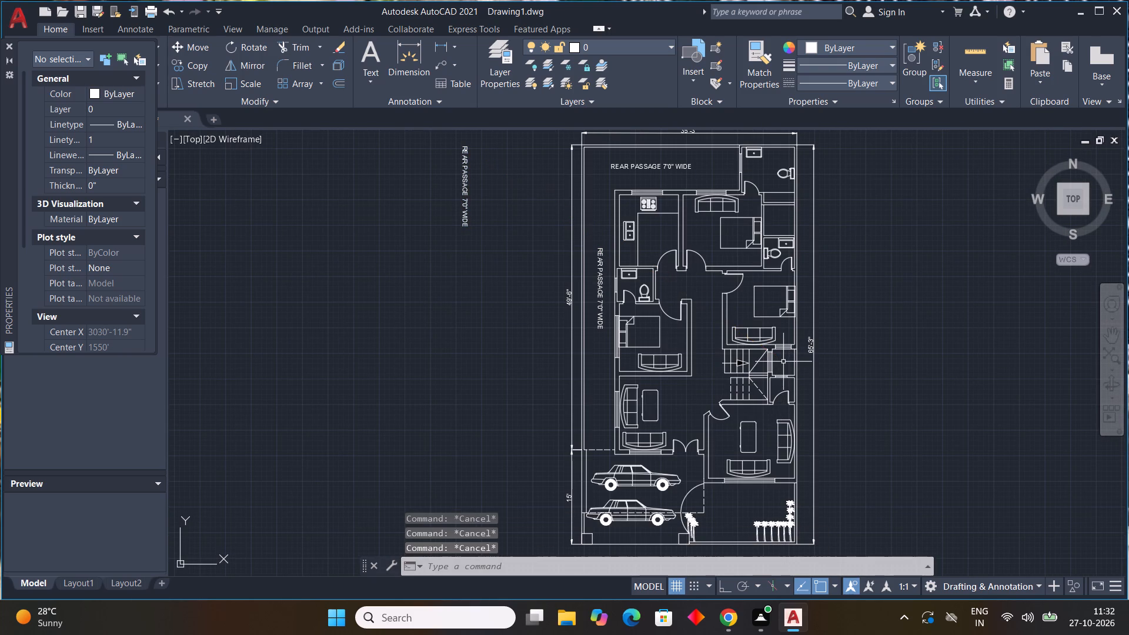
Change the text of the vertical label in the left side passage to PASSAGE 5'0" WIDE.
{"action": "double_click", "coordinate": [602, 282]}
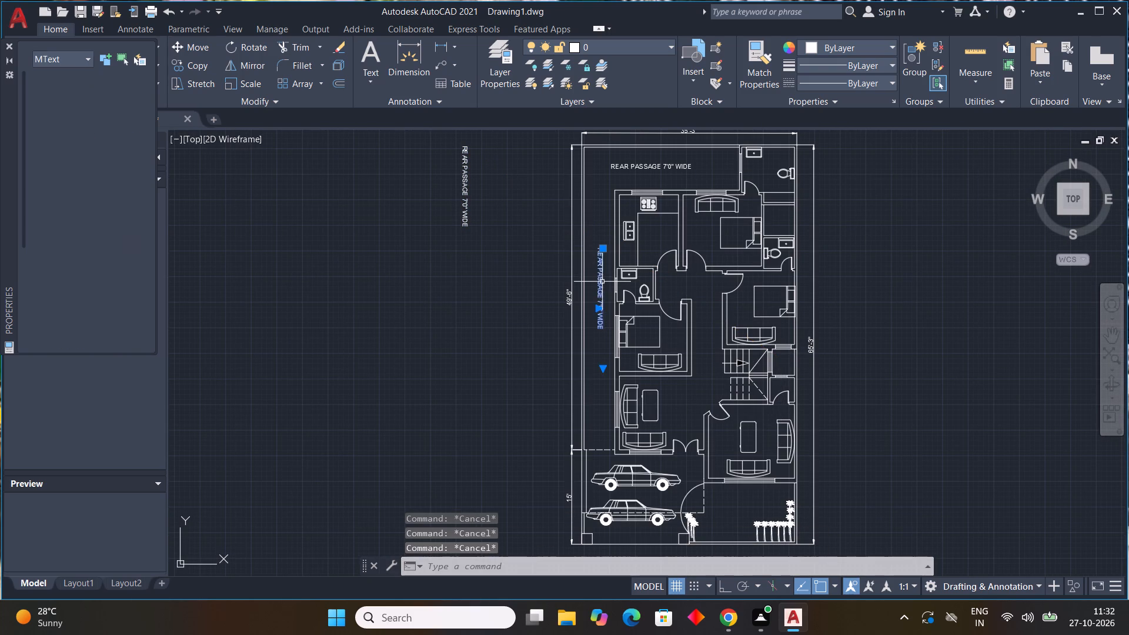
{"action": "left_click", "coordinate": [686, 251]}
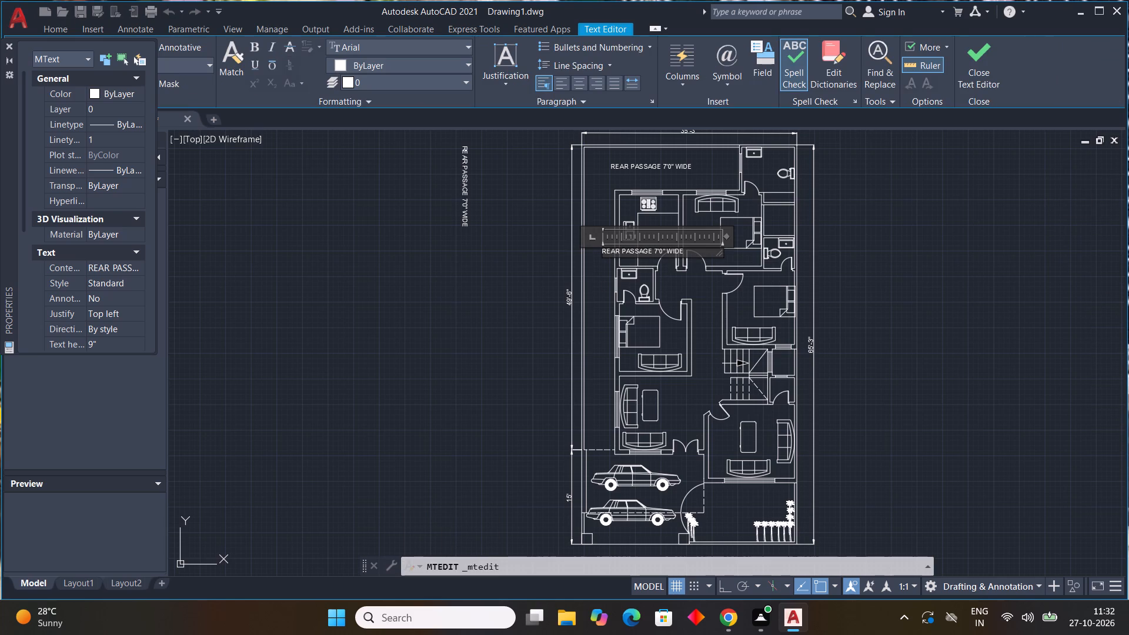
{"action": "key", "text": "BackSpace"}
{"action": "key", "text": "BackSpace"}
{"action": "key", "text": "BackSpace"}
{"action": "key", "text": "BackSpace"}
{"action": "key", "text": "BackSpace"}
{"action": "key", "text": "BackSpace"}
{"action": "key", "text": "BackSpace"}
{"action": "key", "text": "BackSpace"}
{"action": "key", "text": "BackSpace"}
{"action": "key", "text": "BackSpace"}
{"action": "key", "text": "BackSpace"}
{"action": "key", "text": "BackSpace"}
{"action": "key", "text": "BackSpace"}
{"action": "key", "text": "BackSpace"}
{"action": "key", "text": "BackSpace"}
{"action": "key", "text": "BackSpace"}
{"action": "key", "text": "BackSpace"}
{"action": "key", "text": "BackSpace"}
{"action": "key", "text": "BackSpace"}
{"action": "key", "text": "BackSpace"}
{"action": "type", "text": "PASSA"}
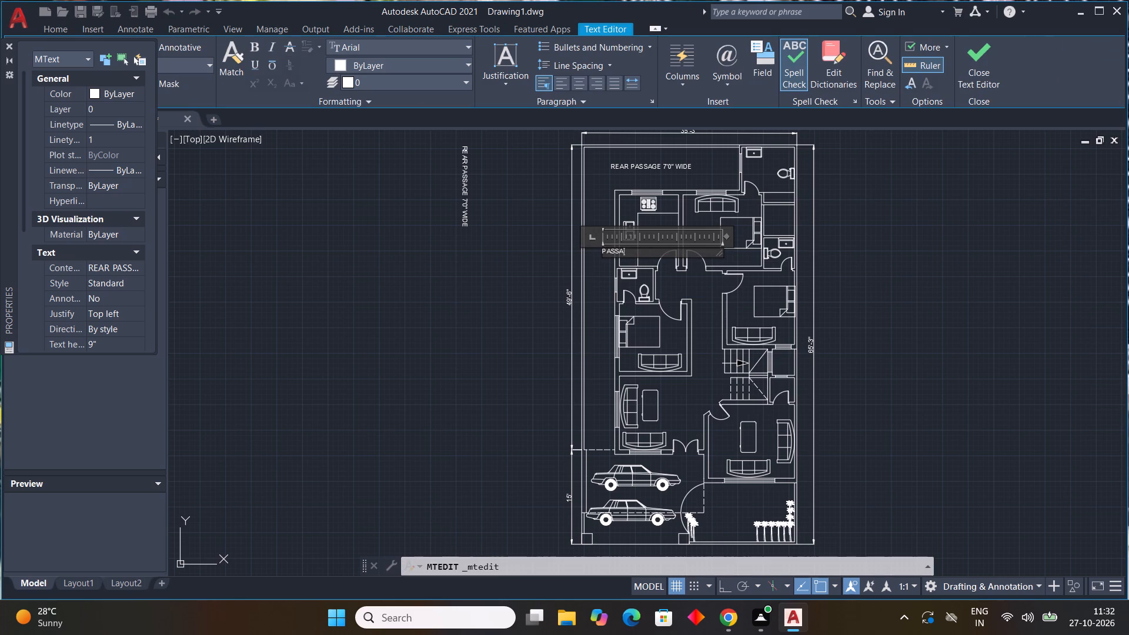
{"action": "key", "text": "g"}
{"action": "type", "text": "E"}
{"action": "key", "text": "space"}
{"action": "type", "text": "5'0\""}
{"action": "key", "text": "space"}
{"action": "type", "text": "WIDE"}
{"action": "left_click", "coordinate": [533, 273]}
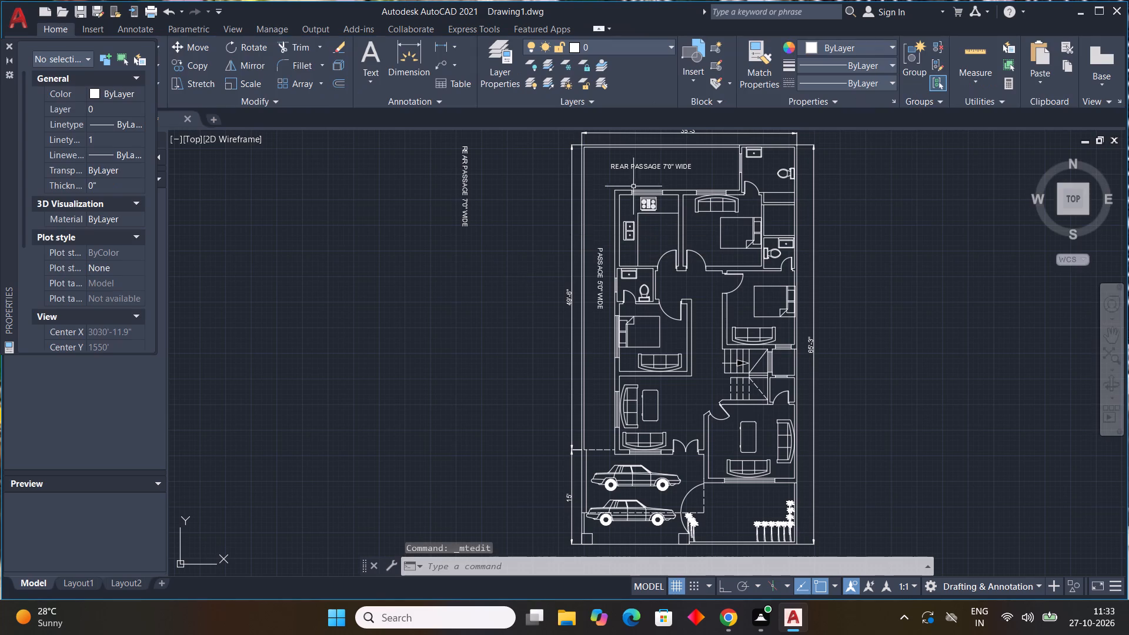
Add a two-line multiline text label in the kitchen's open floor area reading KITCHEN and 10'0"X12'0".
{"action": "middle_click_drag", "start_coordinate": [646, 199], "coordinate": [548, 236]}
{"action": "left_click", "coordinate": [375, 52]}
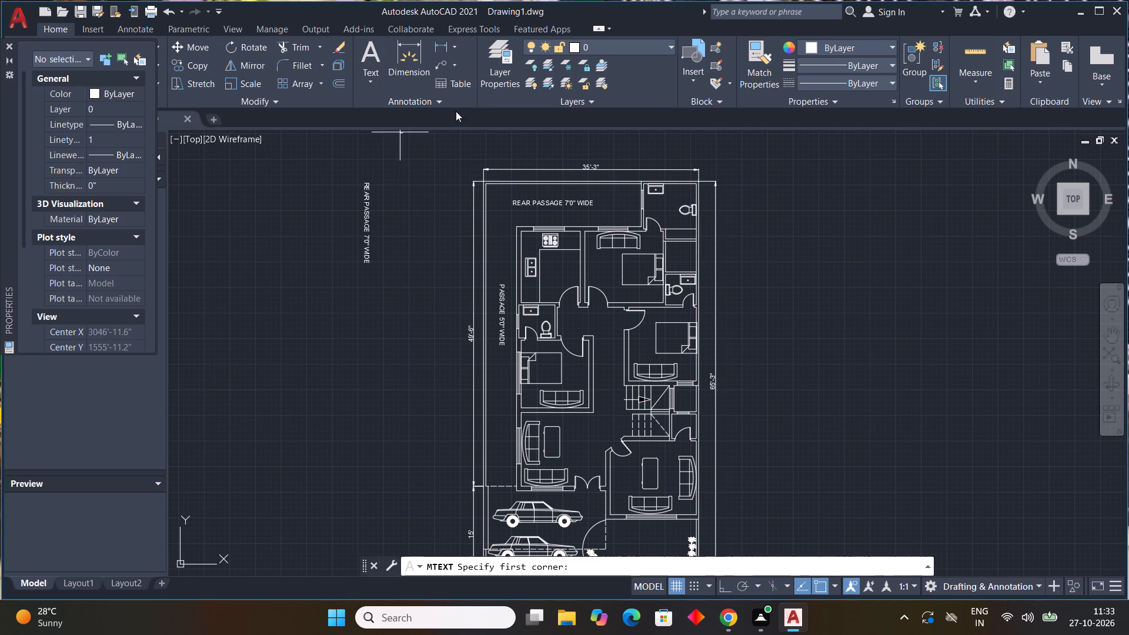
{"action": "scroll", "coordinate": [569, 249], "scroll_direction": "up", "scroll_amount": 2}
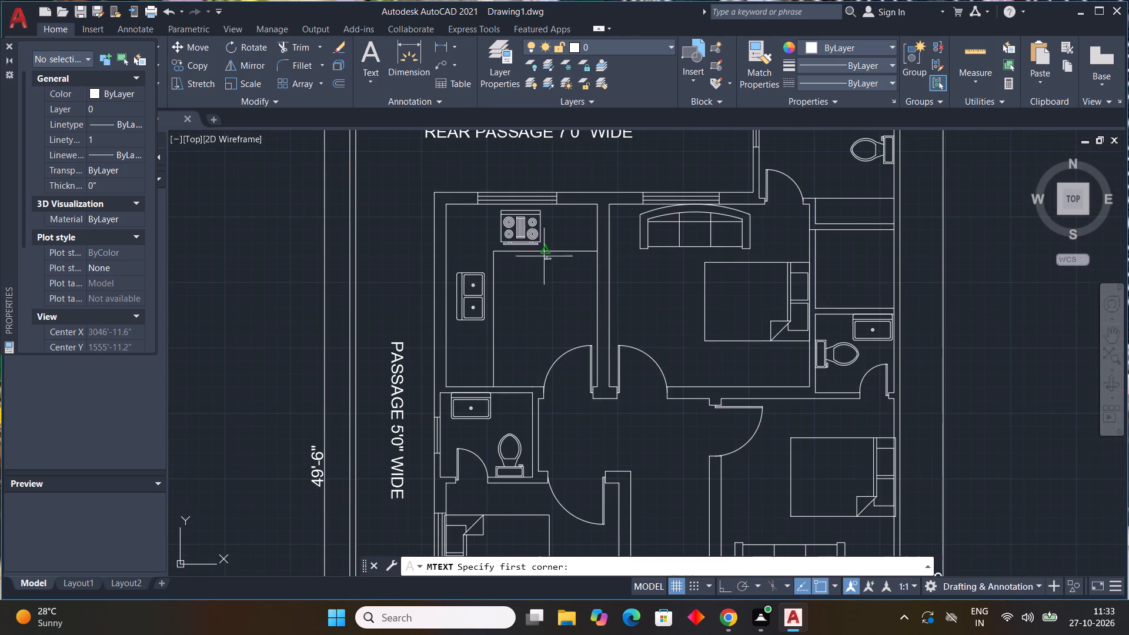
{"action": "scroll", "coordinate": [530, 273], "scroll_direction": "up", "scroll_amount": 2}
{"action": "left_click", "coordinate": [464, 280]}
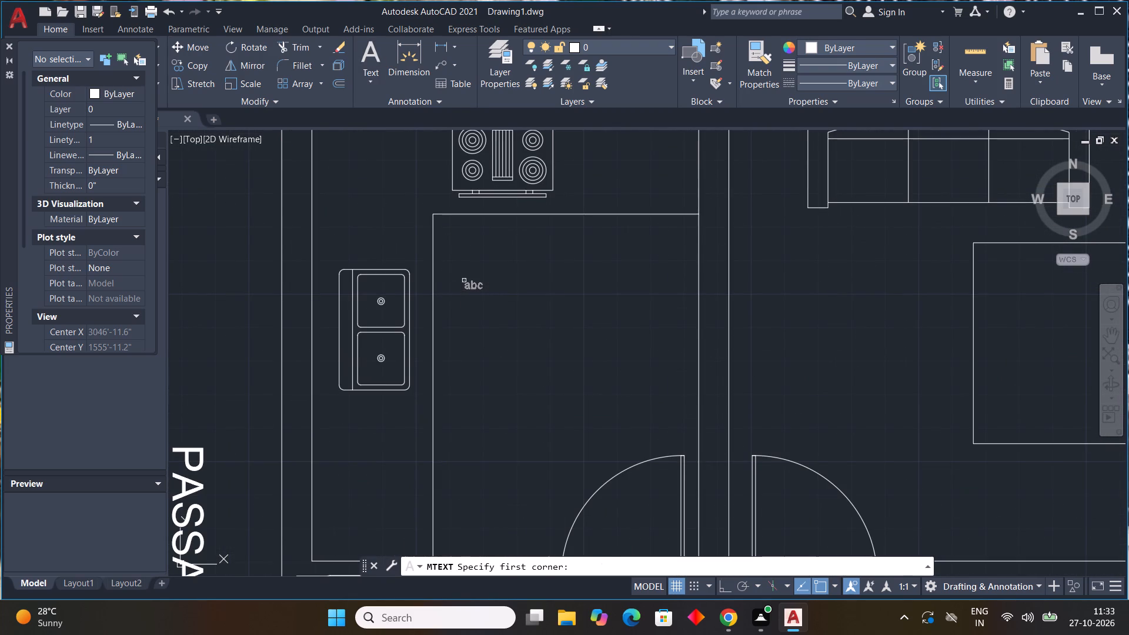
{"action": "left_click", "coordinate": [659, 413]}
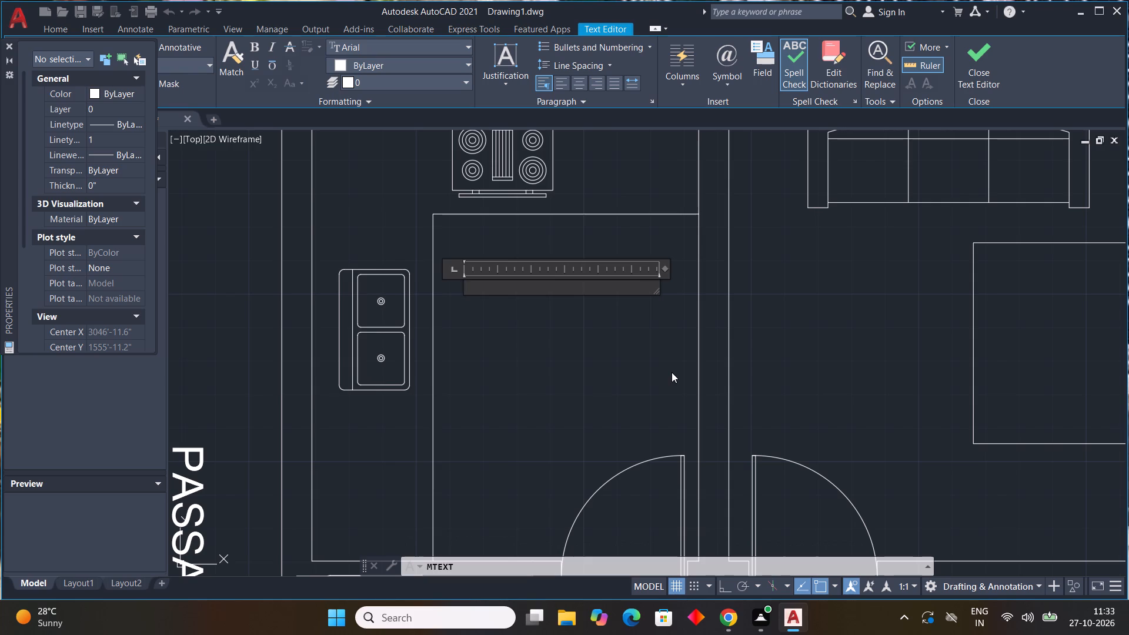
{"action": "type", "text": "KITCH"}
{"action": "type", "text": "EN"}
{"action": "key", "text": "Return"}
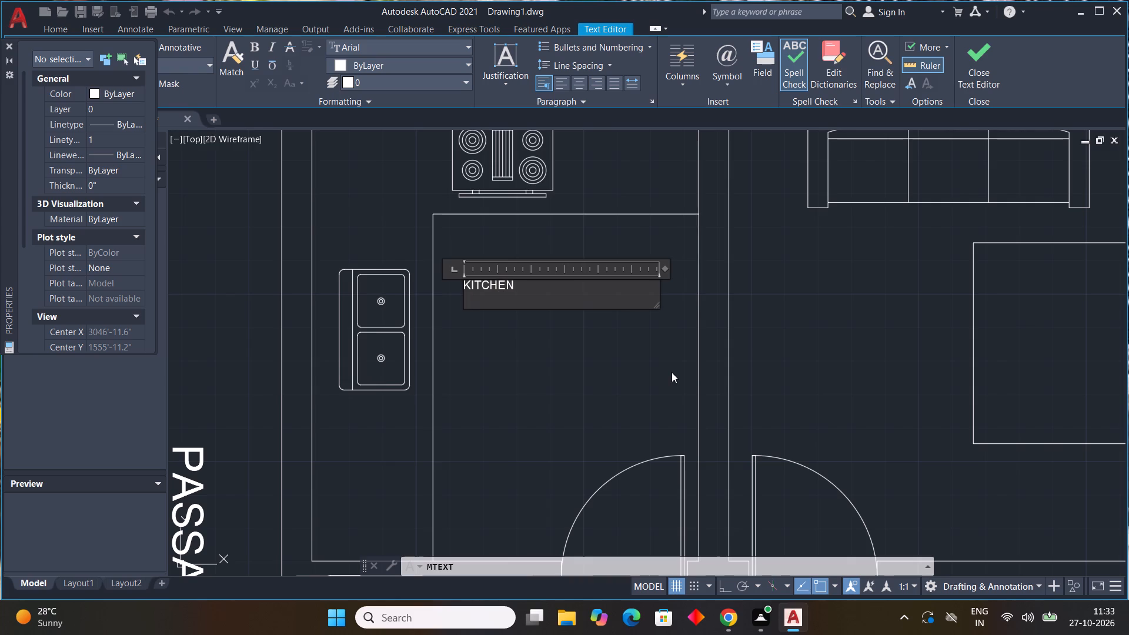
{"action": "type", "text": "10'0\""}
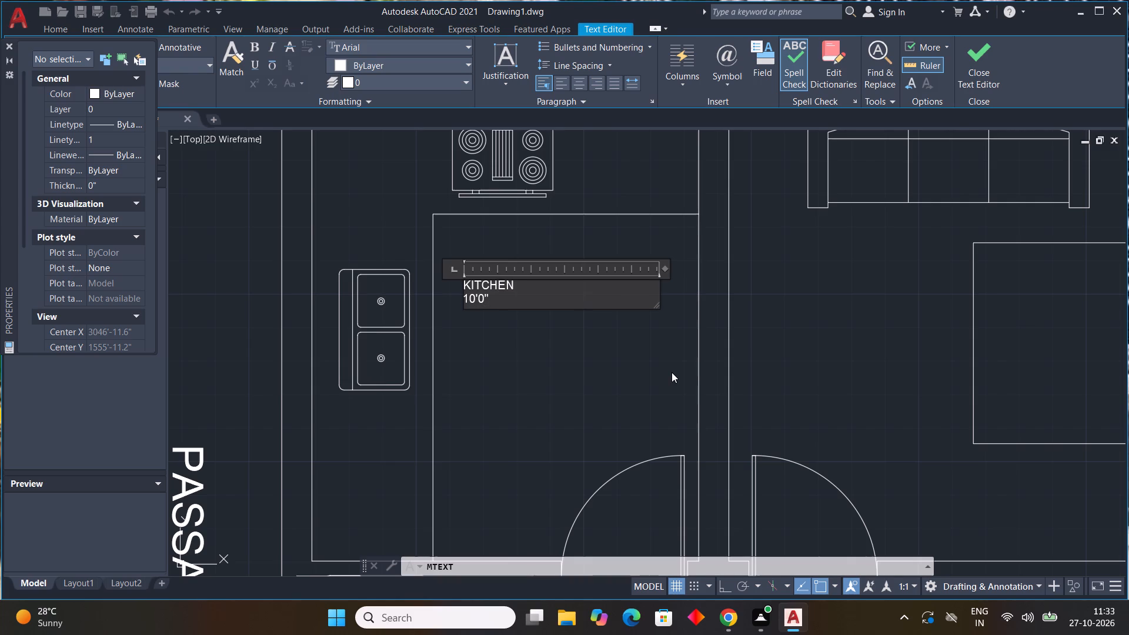
{"action": "type", "text": "X12'0\""}
{"action": "left_click", "coordinate": [592, 381]}
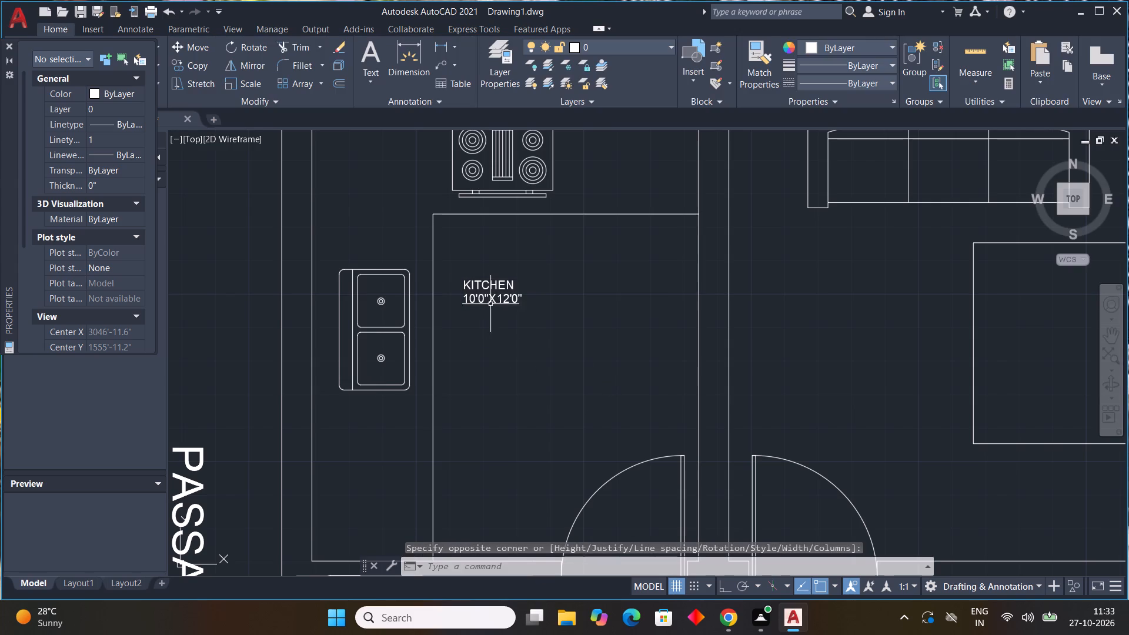
Set the text height of the KITCHEN 10'0"X12'0" label to 9".
{"action": "left_click", "coordinate": [495, 289]}
{"action": "scroll", "coordinate": [56, 148], "scroll_direction": "down", "scroll_amount": 4}
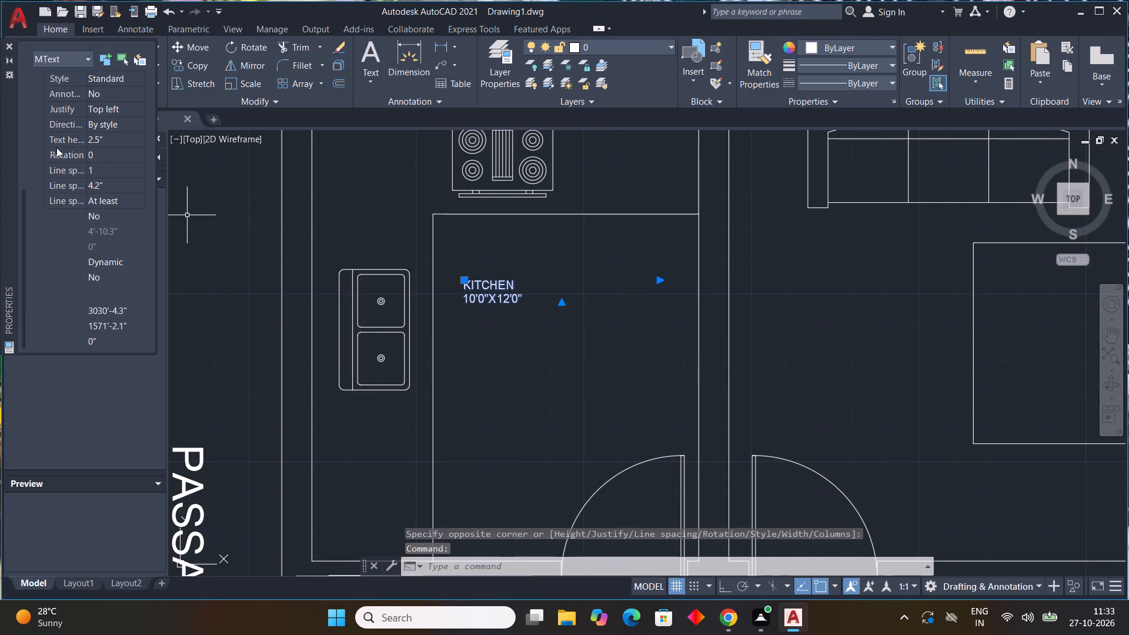
{"action": "left_click", "coordinate": [111, 141]}
{"action": "left_click_drag", "start_coordinate": [118, 141], "coordinate": [14, 131]}
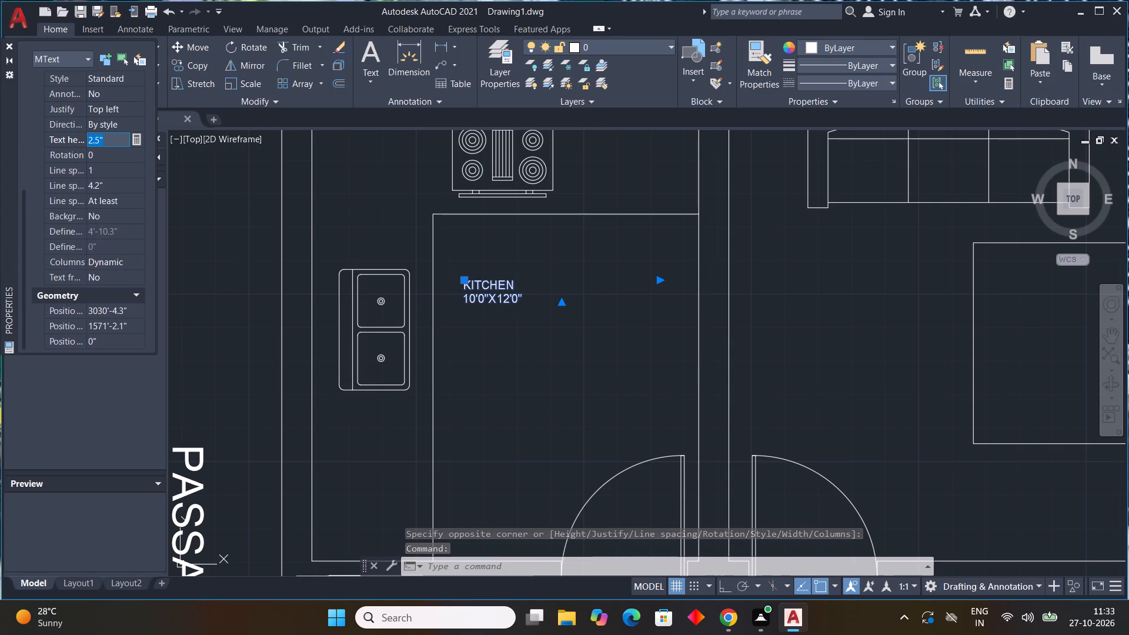
{"action": "key", "text": "9"}
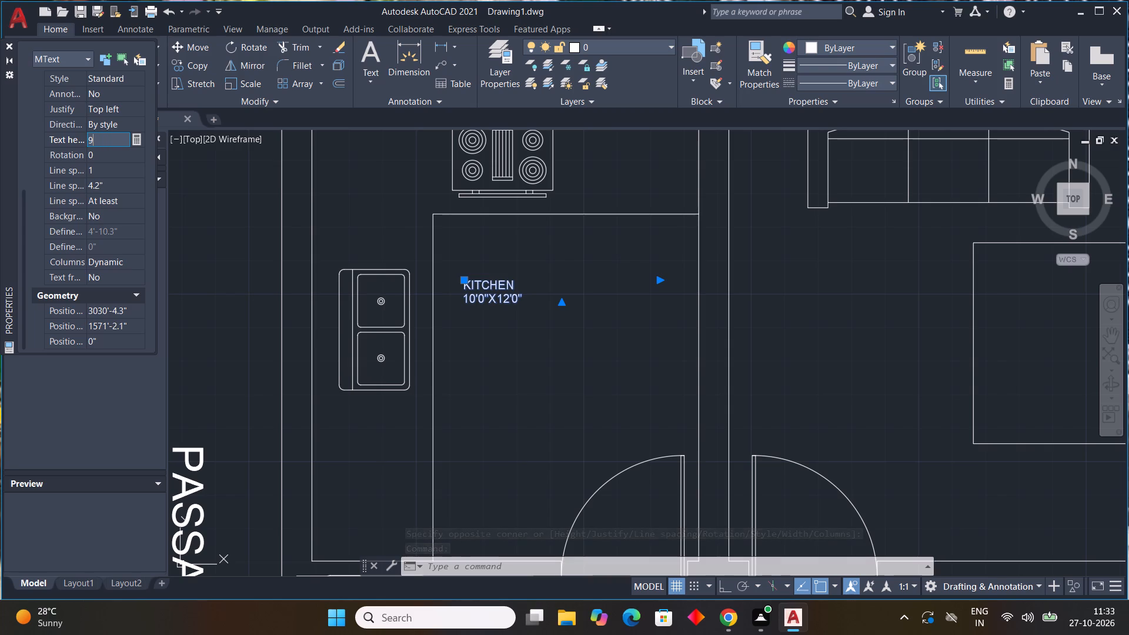
{"action": "key", "text": "shift+quotedbl"}
{"action": "key", "text": "Return"}
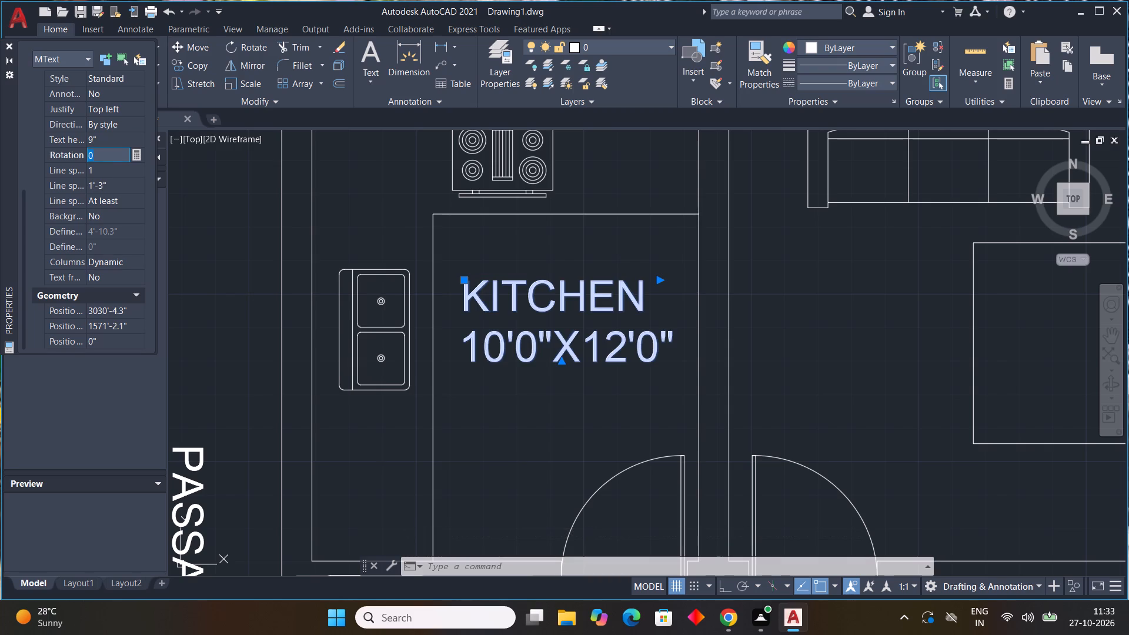
{"action": "key", "text": "Escape"}
{"action": "key", "text": "Escape"}
{"action": "key", "text": "Escape"}
{"action": "key", "text": "Escape"}
{"action": "key", "text": "Escape"}
Copy the kitchen label by its upper left corner into the bedroom beside the kitchen and the toilet at the plan's upper right corner.
{"action": "scroll", "coordinate": [594, 330], "scroll_direction": "down", "scroll_amount": 2}
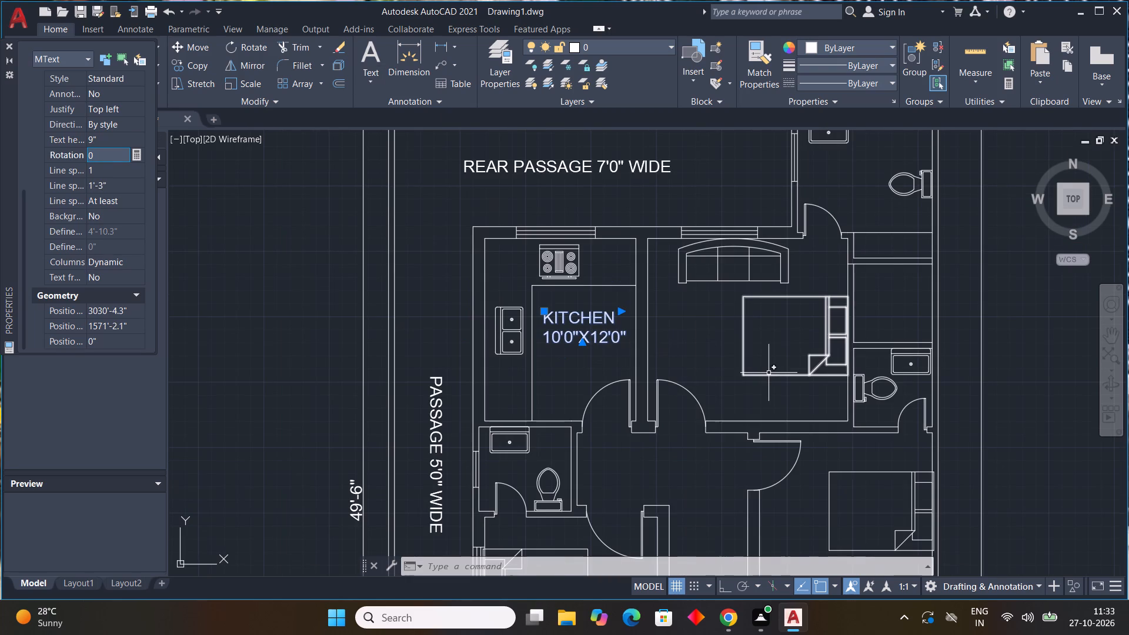
{"action": "type", "text": "CO"}
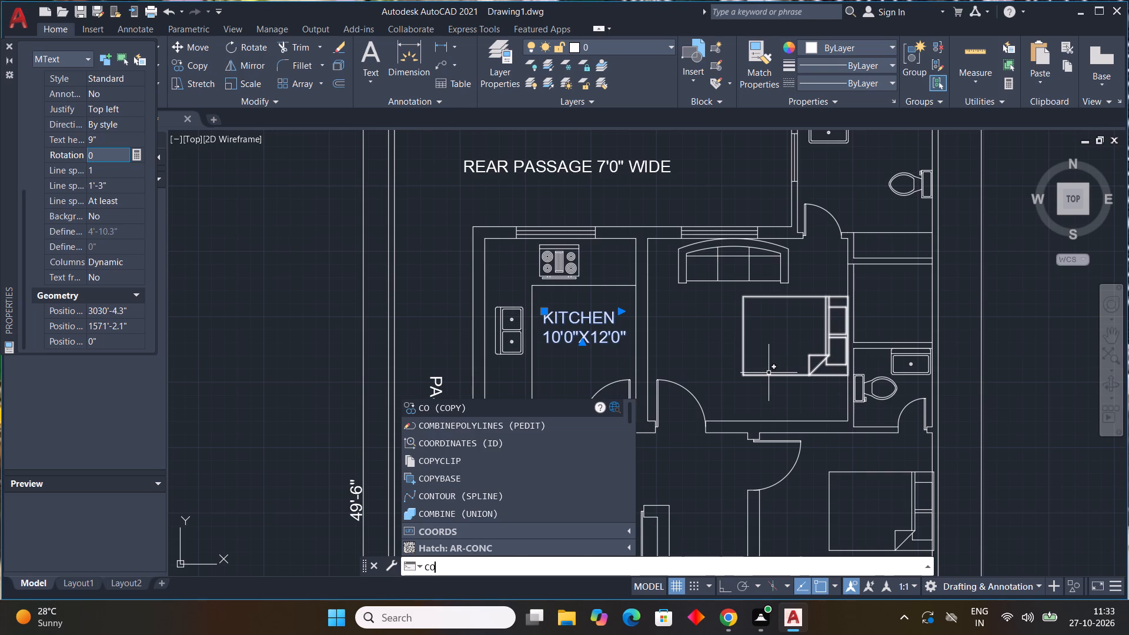
{"action": "key", "text": "space"}
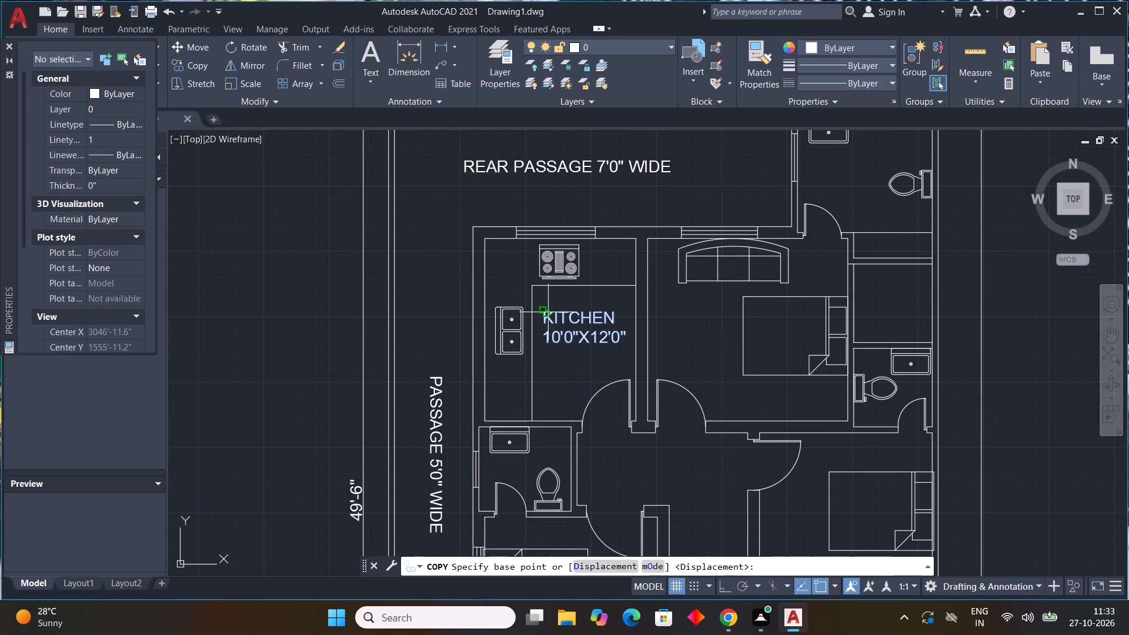
{"action": "left_click", "coordinate": [547, 312]}
{"action": "scroll", "coordinate": [706, 373], "scroll_direction": "up", "scroll_amount": 2}
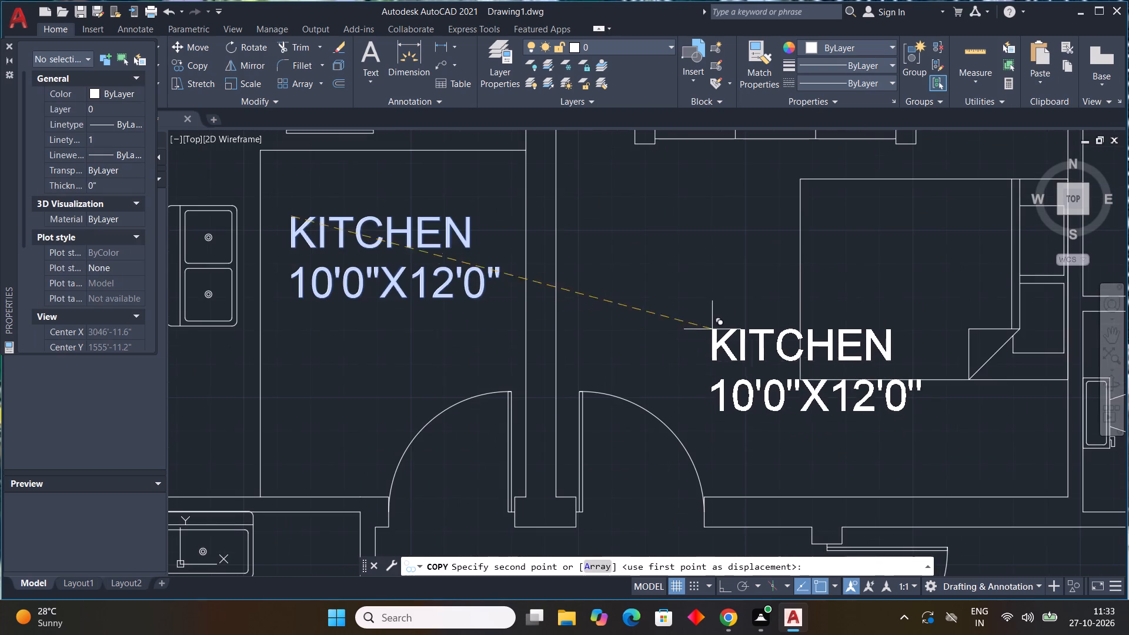
{"action": "left_click", "coordinate": [676, 247]}
{"action": "scroll", "coordinate": [712, 358], "scroll_direction": "down", "scroll_amount": 4}
{"action": "middle_click_drag", "start_coordinate": [774, 380], "coordinate": [584, 426]}
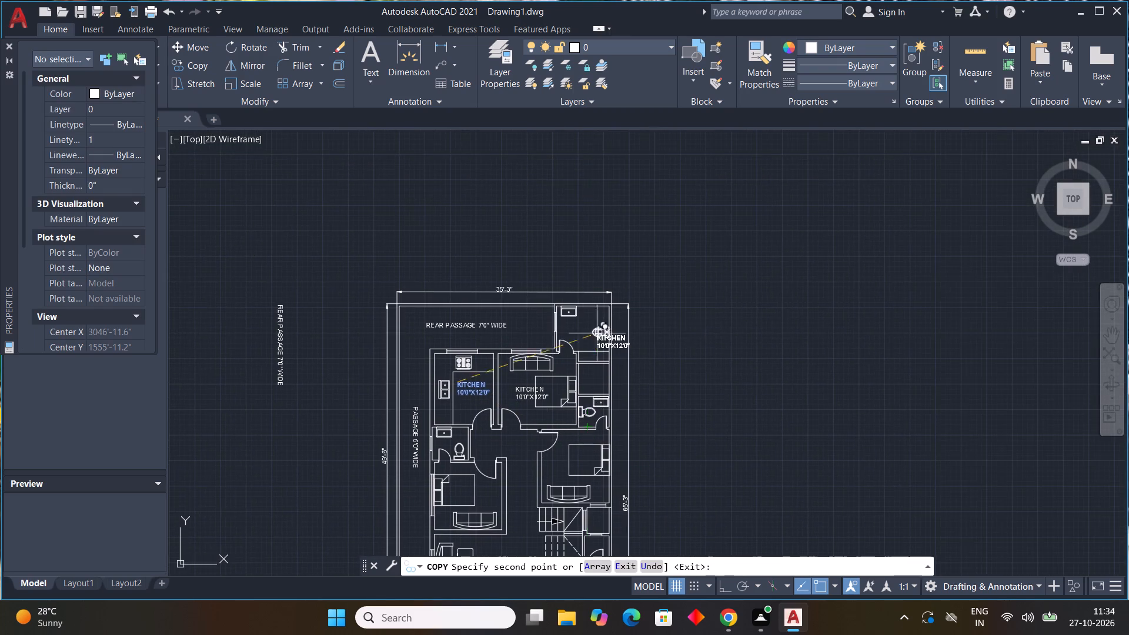
{"action": "scroll", "coordinate": [573, 332], "scroll_direction": "up", "scroll_amount": 3}
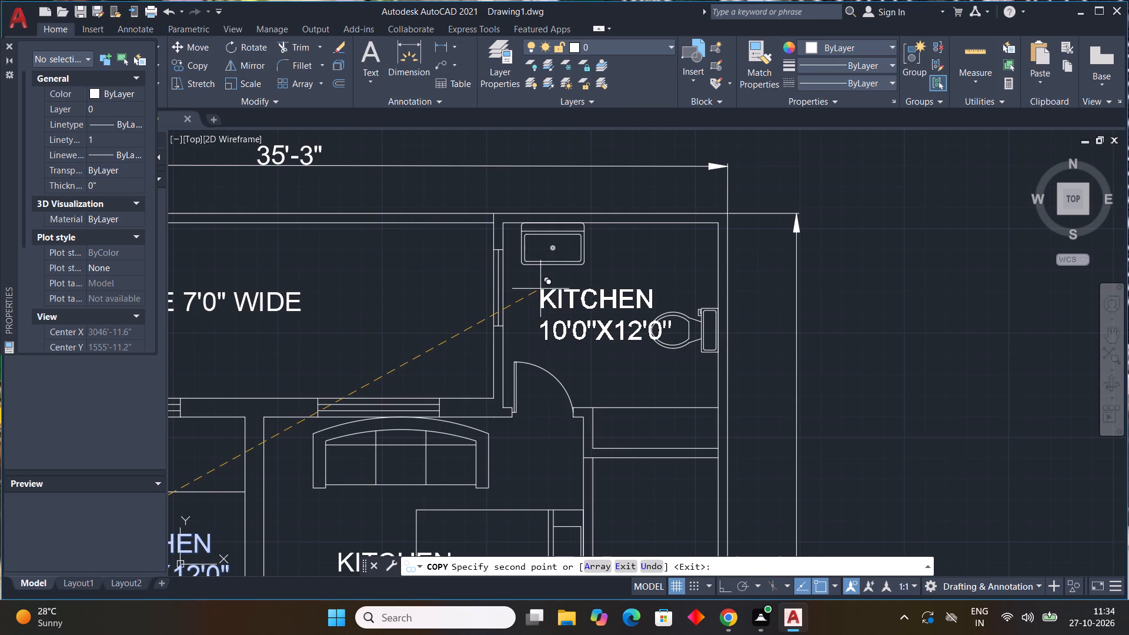
{"action": "left_click", "coordinate": [540, 289]}
Place further copies of the kitchen label in the two small spaces below the upper right toilet and in the toilet beneath them.
{"action": "scroll", "coordinate": [674, 410], "scroll_direction": "down", "scroll_amount": 2}
{"action": "middle_click_drag", "start_coordinate": [637, 426], "coordinate": [621, 419]}
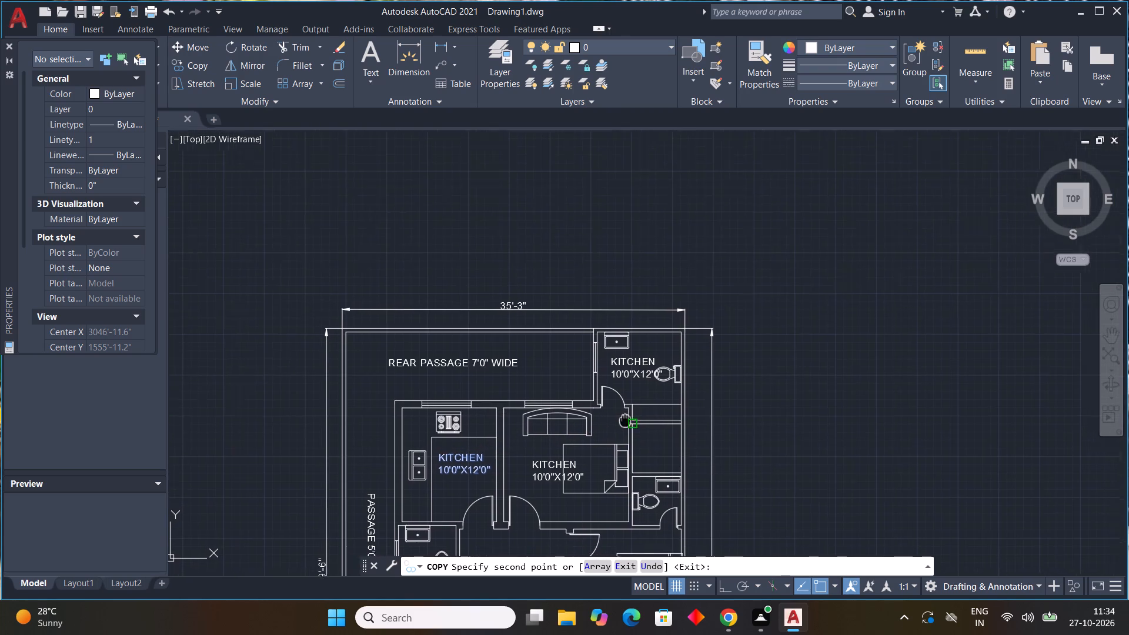
{"action": "middle_click_drag", "start_coordinate": [621, 419], "coordinate": [564, 419]}
{"action": "scroll", "coordinate": [594, 416], "scroll_direction": "up", "scroll_amount": 3}
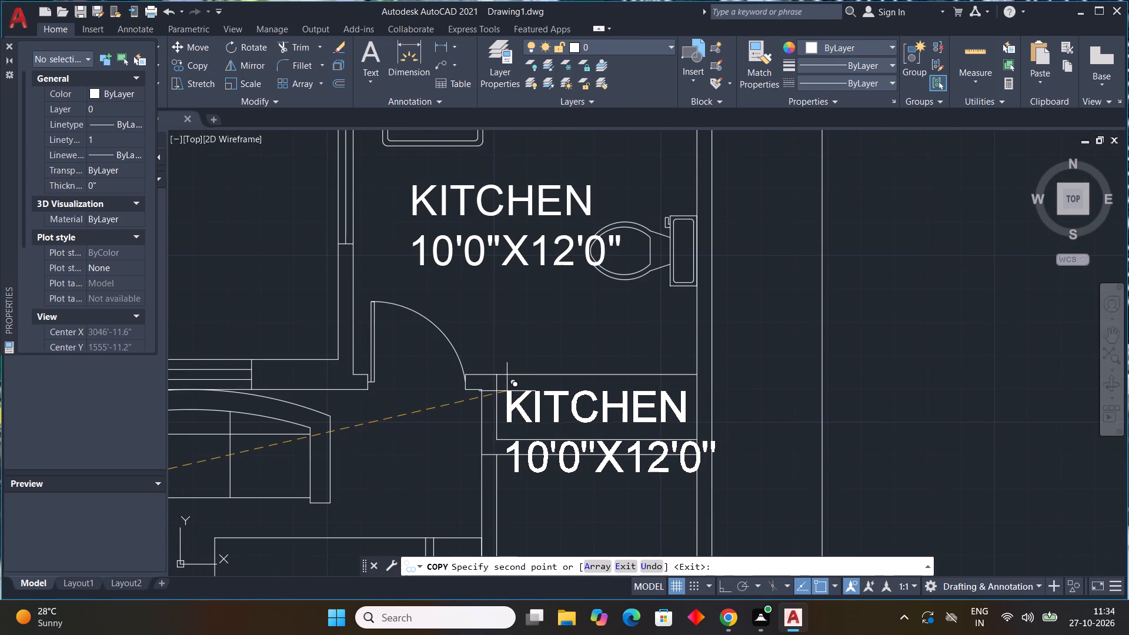
{"action": "left_click", "coordinate": [507, 389]}
{"action": "middle_click_drag", "start_coordinate": [610, 459], "coordinate": [594, 296]}
{"action": "middle_click", "coordinate": [594, 296]}
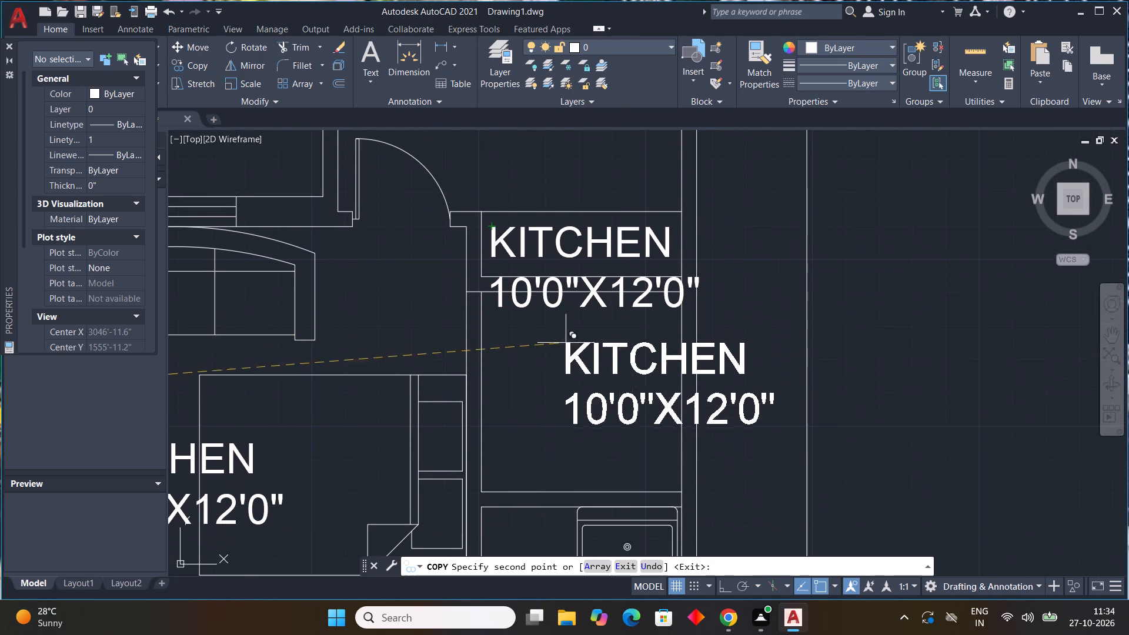
{"action": "left_click", "coordinate": [497, 363]}
{"action": "middle_click_drag", "start_coordinate": [620, 435], "coordinate": [595, 326]}
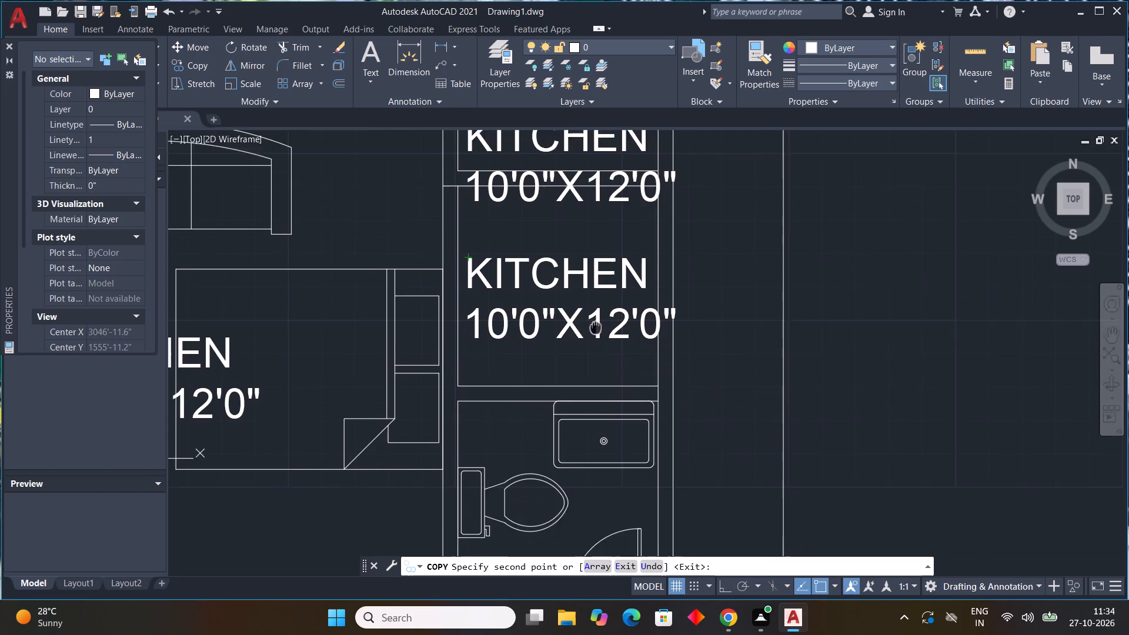
{"action": "middle_click_drag", "start_coordinate": [595, 326], "coordinate": [589, 319]}
{"action": "middle_click_drag", "start_coordinate": [585, 316], "coordinate": [580, 312]}
{"action": "middle_click_drag", "start_coordinate": [487, 432], "coordinate": [497, 315]}
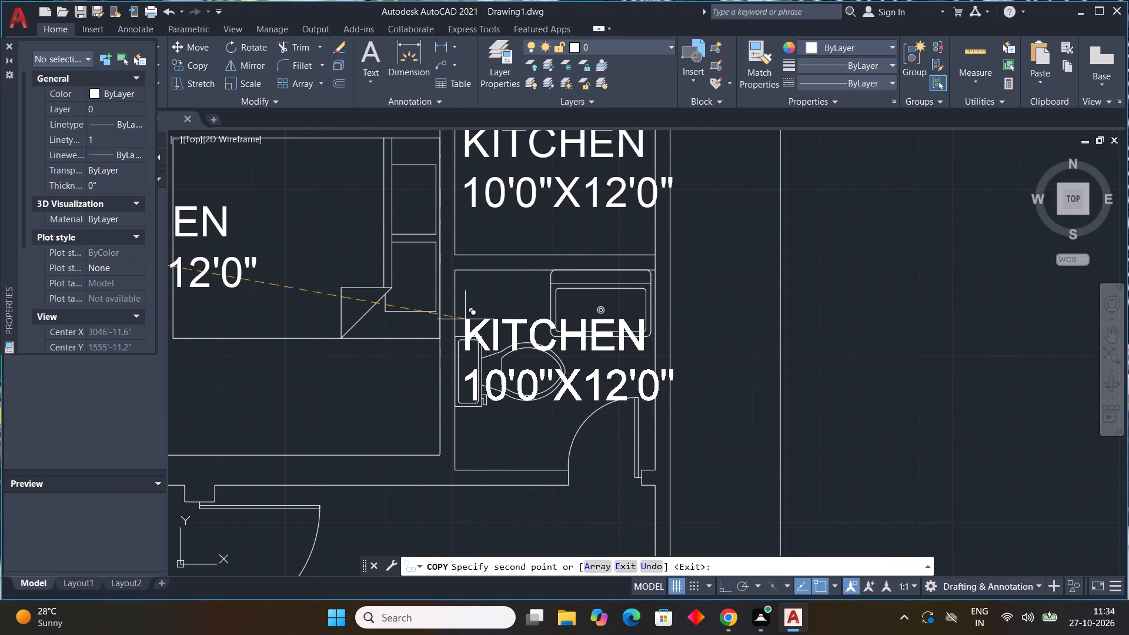
{"action": "left_click", "coordinate": [481, 316]}
Place label copies in the bedroom above the staircase, the toilet below the kitchen, and the bedroom below that toilet.
{"action": "middle_click_drag", "start_coordinate": [574, 447], "coordinate": [619, 274]}
{"action": "scroll", "coordinate": [577, 430], "scroll_direction": "down", "scroll_amount": 1}
{"action": "scroll", "coordinate": [619, 274], "scroll_direction": "down", "scroll_amount": 1}
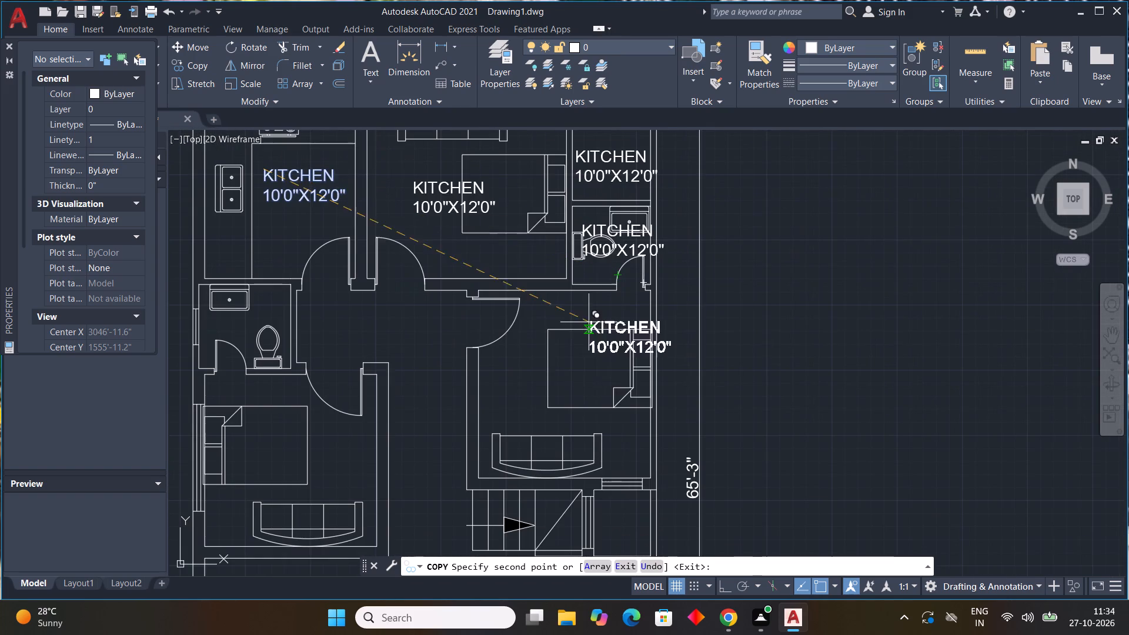
{"action": "left_click", "coordinate": [515, 366]}
{"action": "middle_click_drag", "start_coordinate": [609, 393], "coordinate": [713, 360]}
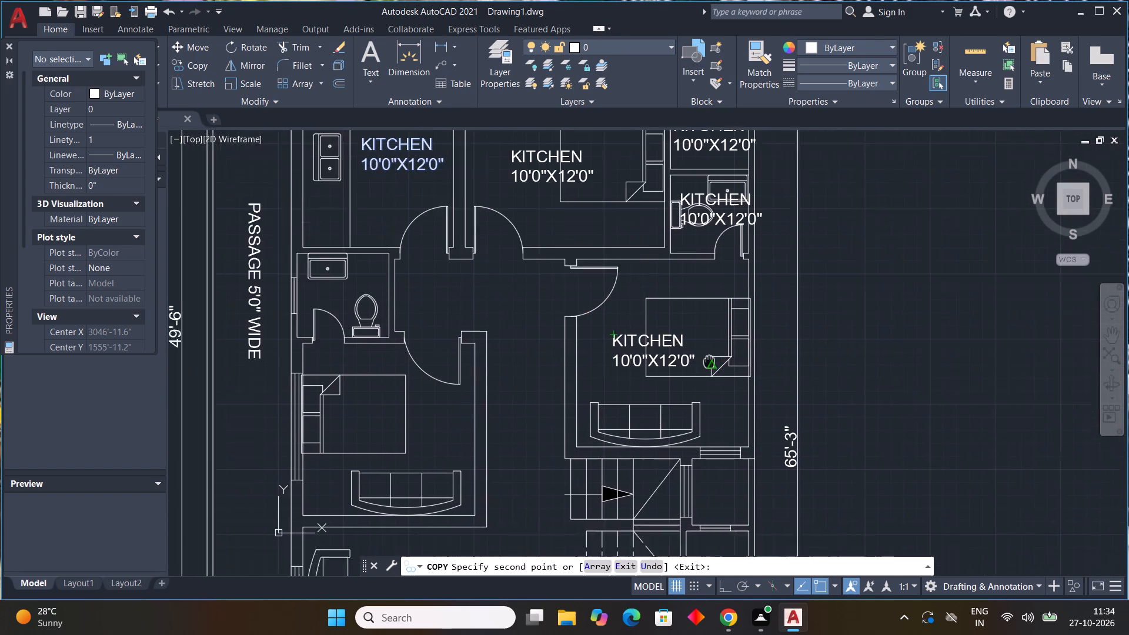
{"action": "middle_click_drag", "start_coordinate": [713, 360], "coordinate": [749, 352]}
{"action": "scroll", "coordinate": [362, 273], "scroll_direction": "up", "scroll_amount": 2}
{"action": "left_click", "coordinate": [321, 249]}
{"action": "scroll", "coordinate": [378, 345], "scroll_direction": "down", "scroll_amount": 1}
{"action": "middle_click_drag", "start_coordinate": [378, 345], "coordinate": [378, 345]}
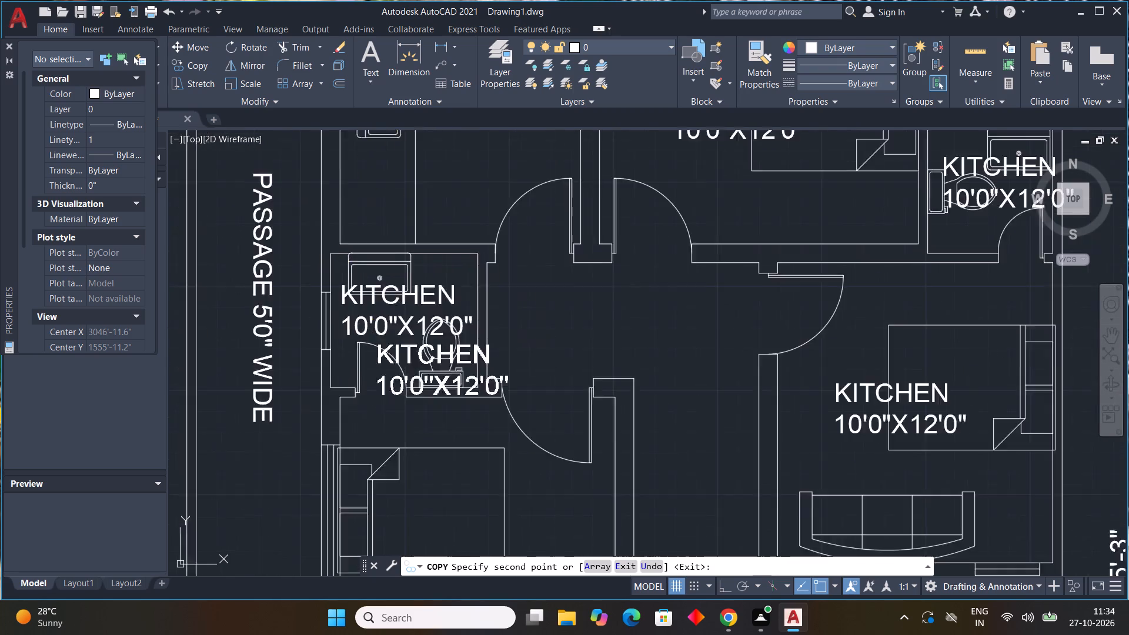
{"action": "middle_click_drag", "start_coordinate": [378, 345], "coordinate": [416, 199]}
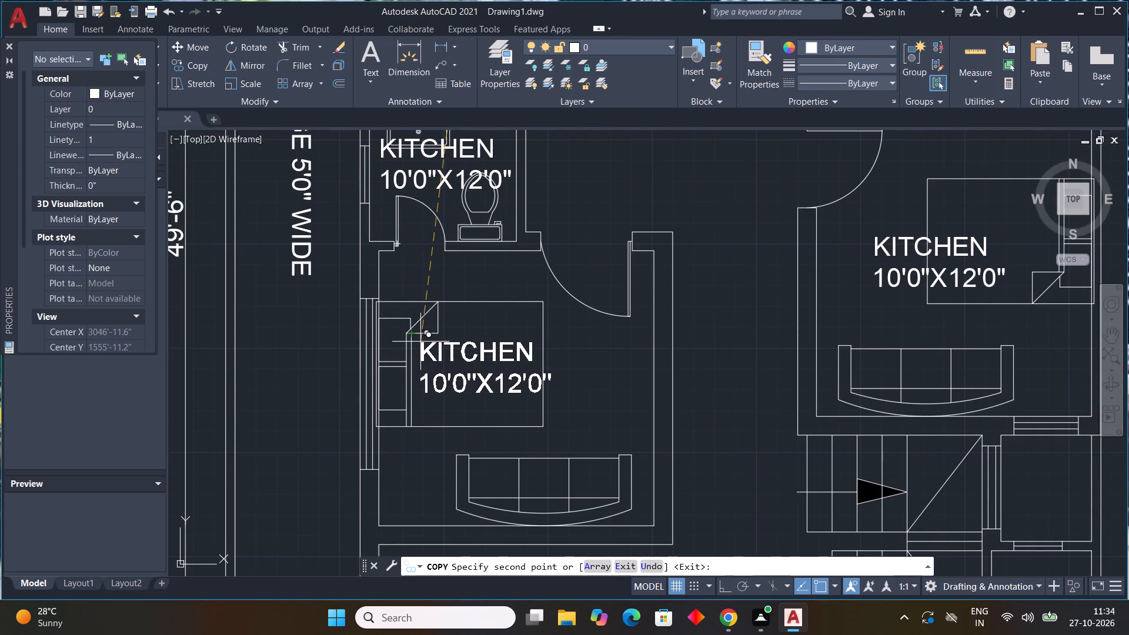
{"action": "left_click", "coordinate": [424, 342]}
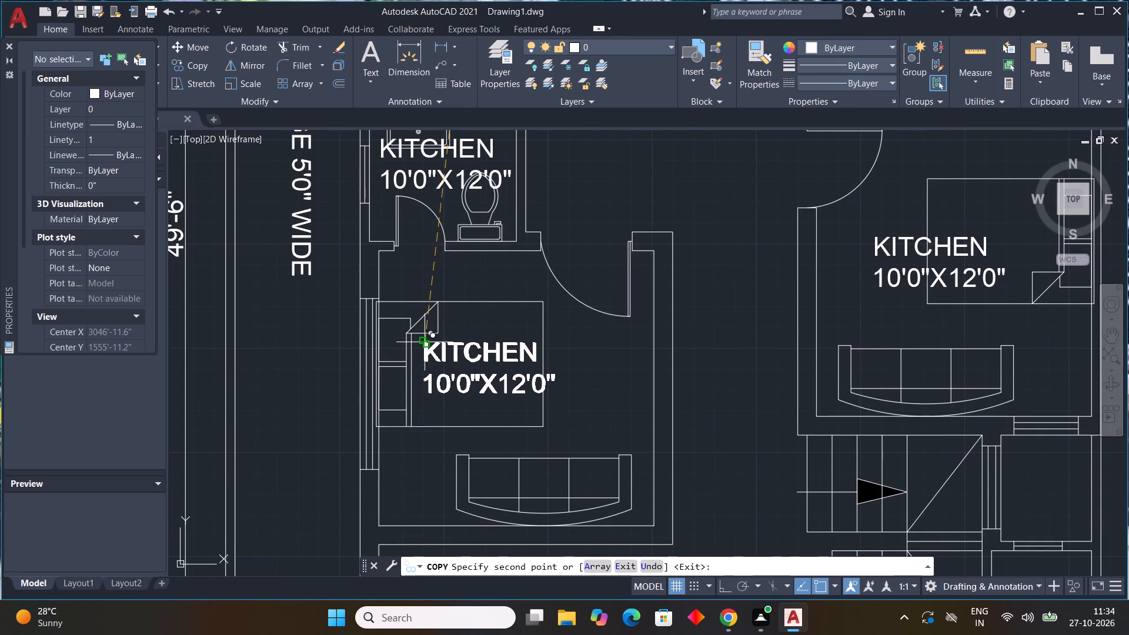
Place label copies beside the table in the left sitting room and in the front right sitting room below the stairs.
{"action": "scroll", "coordinate": [474, 313], "scroll_direction": "down", "scroll_amount": 4}
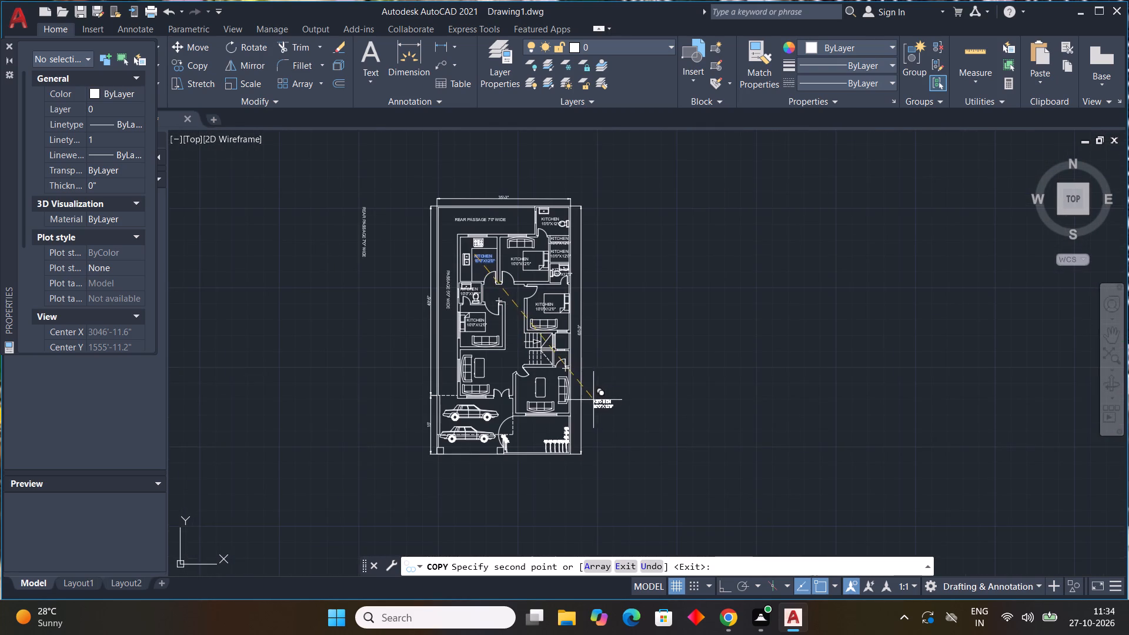
{"action": "middle_click_drag", "start_coordinate": [575, 380], "coordinate": [545, 349]}
{"action": "scroll", "coordinate": [441, 328], "scroll_direction": "up", "scroll_amount": 3}
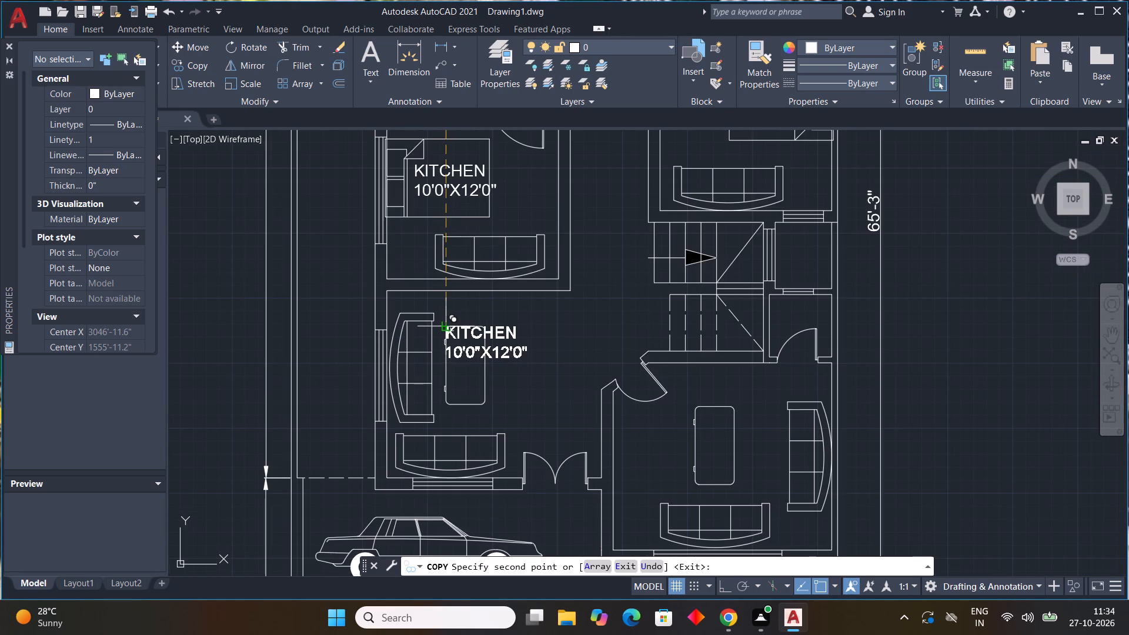
{"action": "scroll", "coordinate": [483, 324], "scroll_direction": "up", "scroll_amount": 3}
{"action": "left_click", "coordinate": [510, 290]}
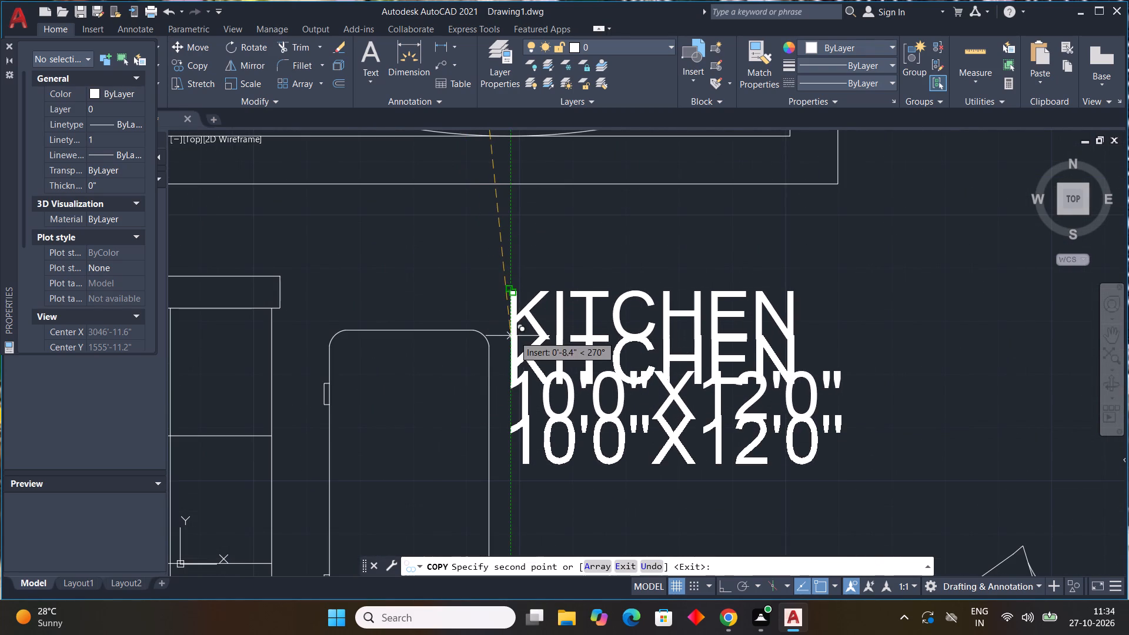
{"action": "scroll", "coordinate": [514, 336], "scroll_direction": "down", "scroll_amount": 3}
{"action": "middle_click_drag", "start_coordinate": [467, 322], "coordinate": [276, 323]}
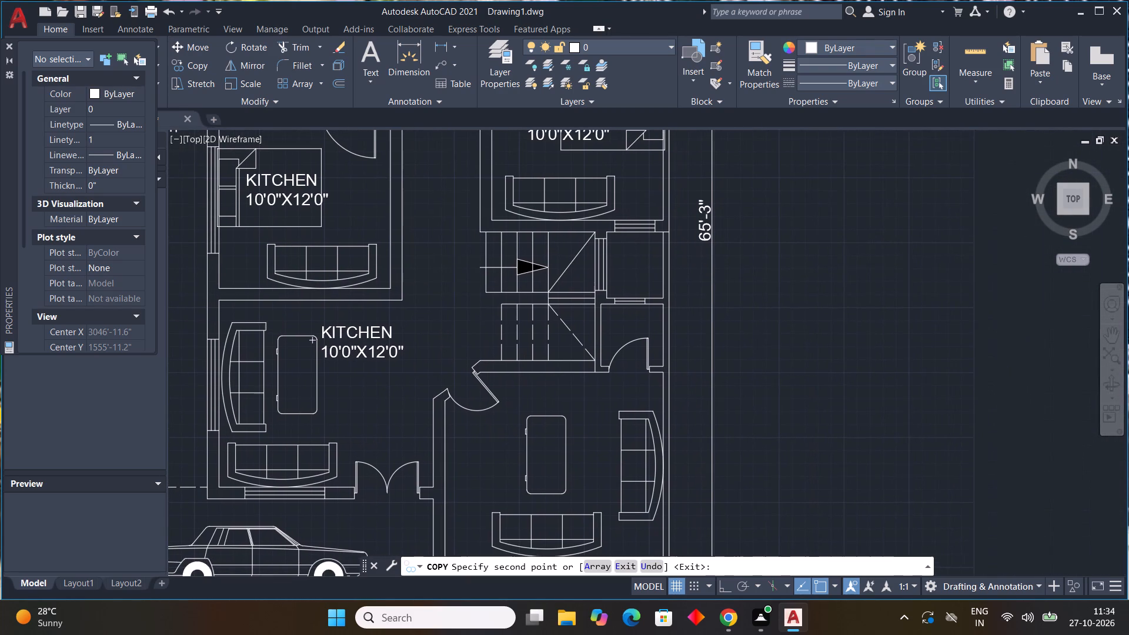
{"action": "scroll", "coordinate": [629, 266], "scroll_direction": "up", "scroll_amount": 3}
{"action": "scroll", "coordinate": [631, 299], "scroll_direction": "down", "scroll_amount": 3}
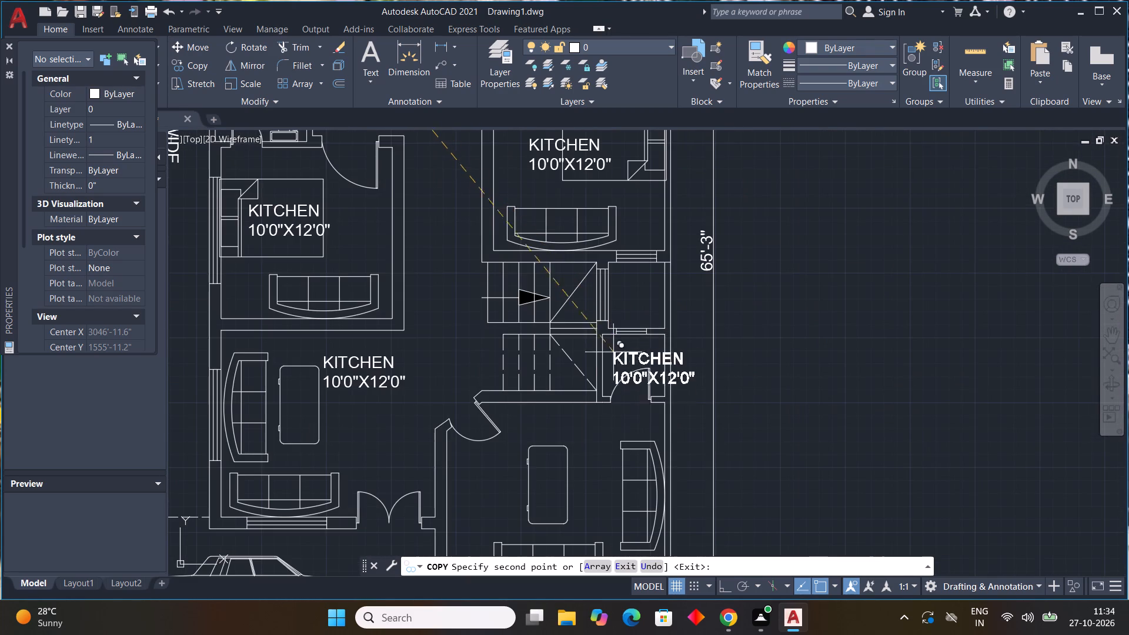
{"action": "middle_click_drag", "start_coordinate": [522, 449], "coordinate": [545, 325]}
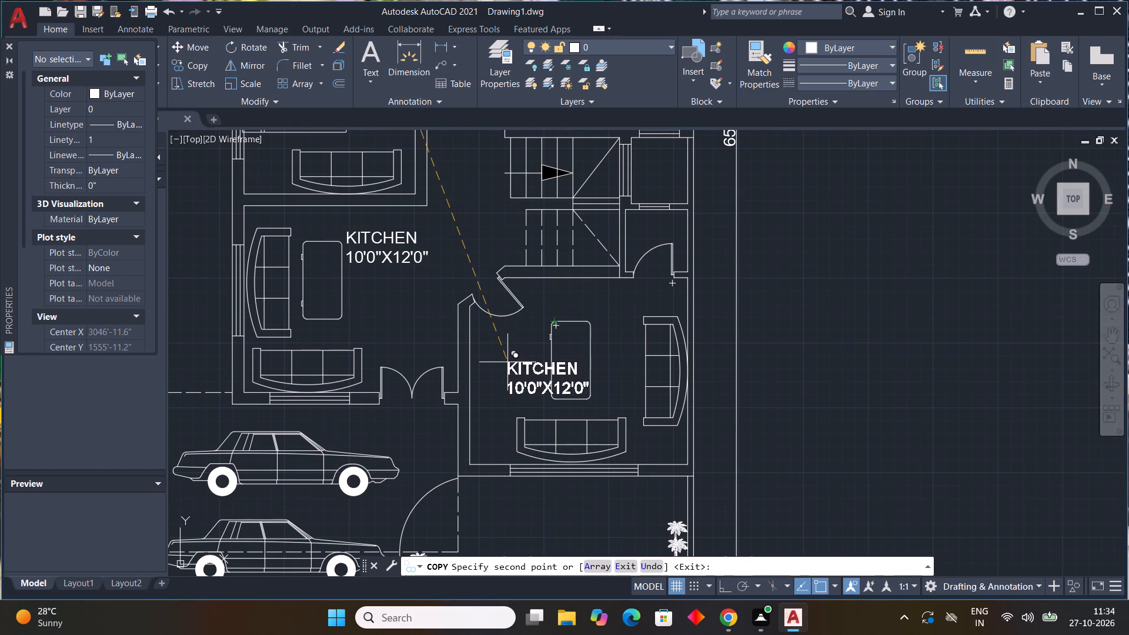
{"action": "left_click", "coordinate": [507, 362]}
Place label copies above the upper car in the parking area and in the front garden with the palms, finishing the copying.
{"action": "scroll", "coordinate": [531, 383], "scroll_direction": "down", "scroll_amount": 1}
{"action": "middle_click_drag", "start_coordinate": [531, 383], "coordinate": [653, 270]}
{"action": "scroll", "coordinate": [473, 335], "scroll_direction": "up", "scroll_amount": 3}
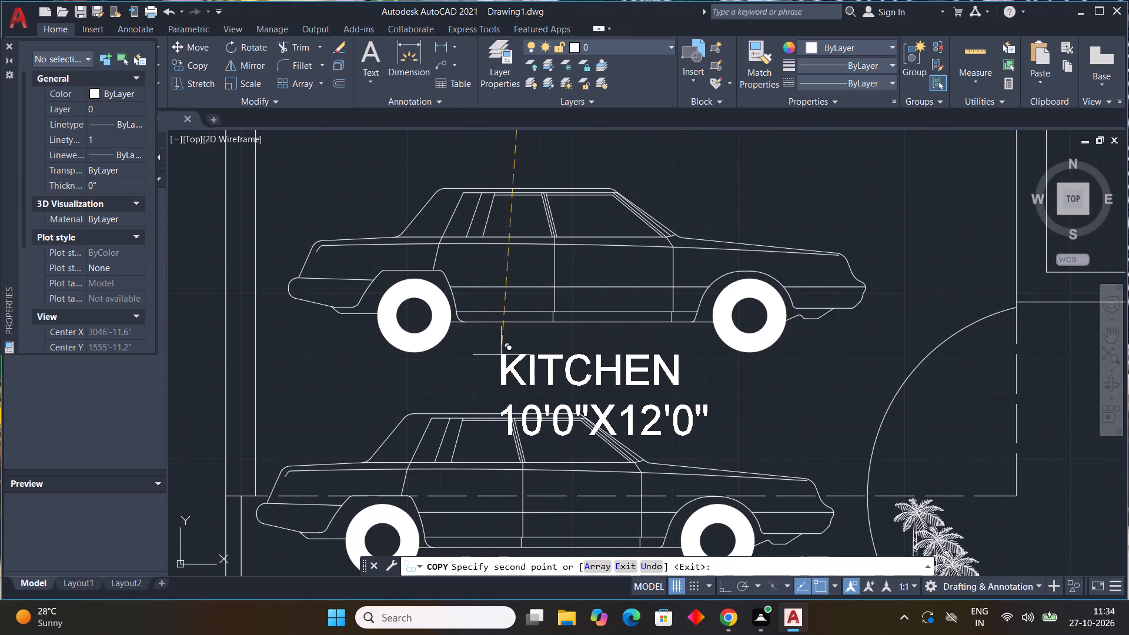
{"action": "middle_click", "coordinate": [501, 355]}
{"action": "middle_click_drag", "start_coordinate": [497, 353], "coordinate": [382, 437]}
{"action": "scroll", "coordinate": [493, 357], "scroll_direction": "down", "scroll_amount": 1}
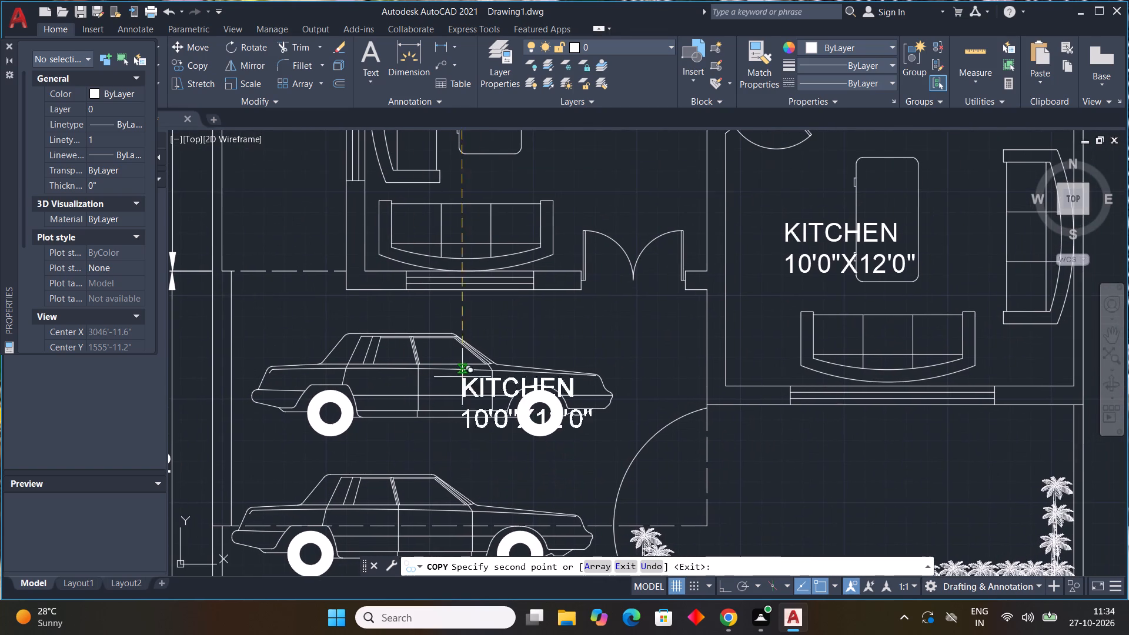
{"action": "left_click", "coordinate": [486, 308]}
{"action": "middle_click_drag", "start_coordinate": [557, 355], "coordinate": [433, 363]}
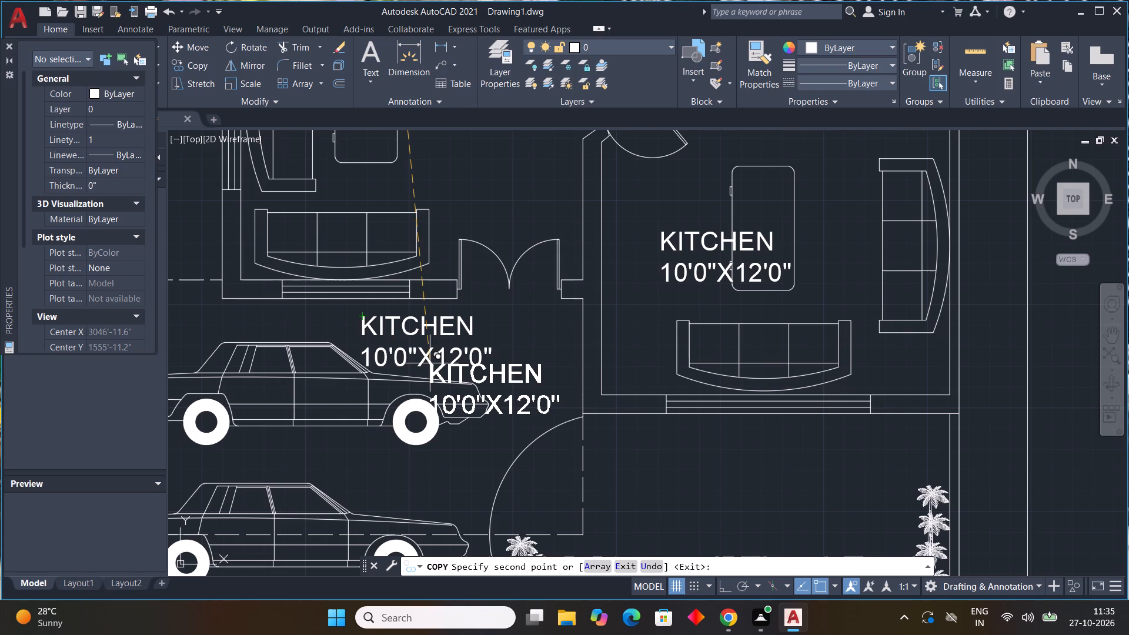
{"action": "middle_click_drag", "start_coordinate": [756, 510], "coordinate": [637, 396]}
{"action": "scroll", "coordinate": [741, 496], "scroll_direction": "down", "scroll_amount": 1}
{"action": "middle_click", "coordinate": [637, 393]}
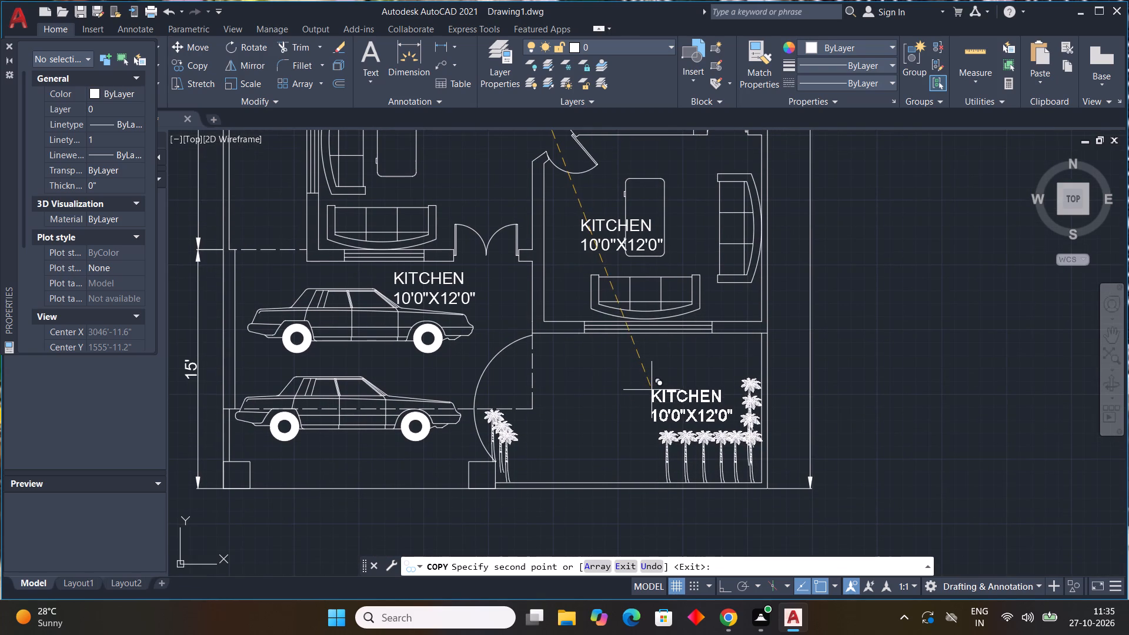
{"action": "left_click", "coordinate": [582, 387]}
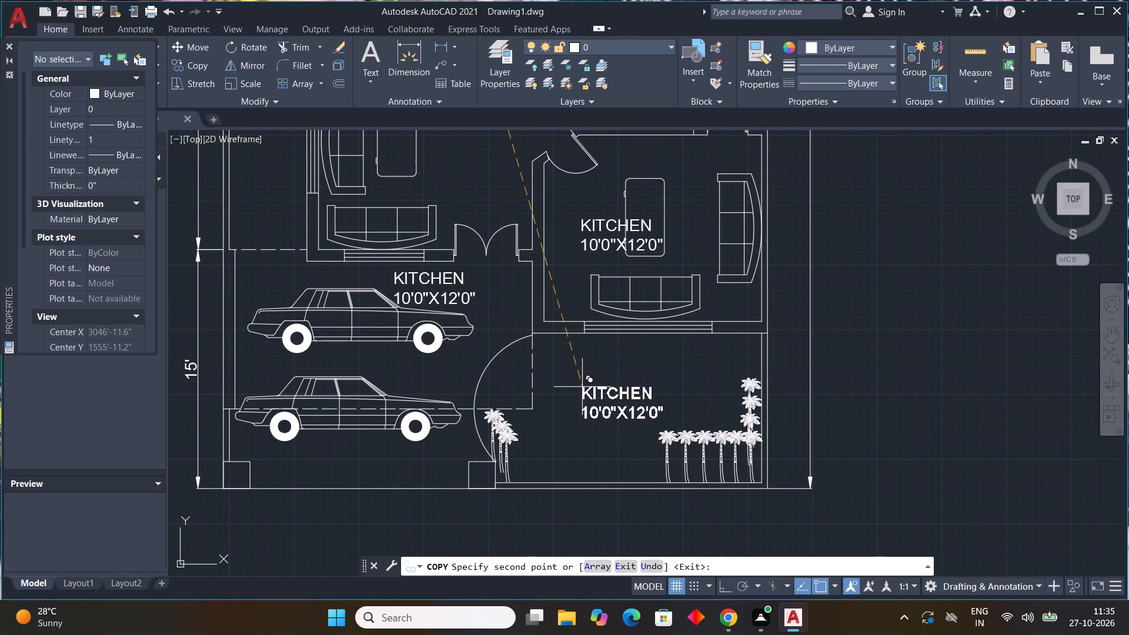
{"action": "key", "text": "Escape"}
{"action": "key", "text": "Escape"}
{"action": "key", "text": "Escape"}
Widen the text frame of the front garden label and replace its text with "LAWN 10'0" WIDE" on one line.
{"action": "middle_click_drag", "start_coordinate": [687, 382], "coordinate": [684, 478]}
{"action": "scroll", "coordinate": [687, 382], "scroll_direction": "down", "scroll_amount": 1}
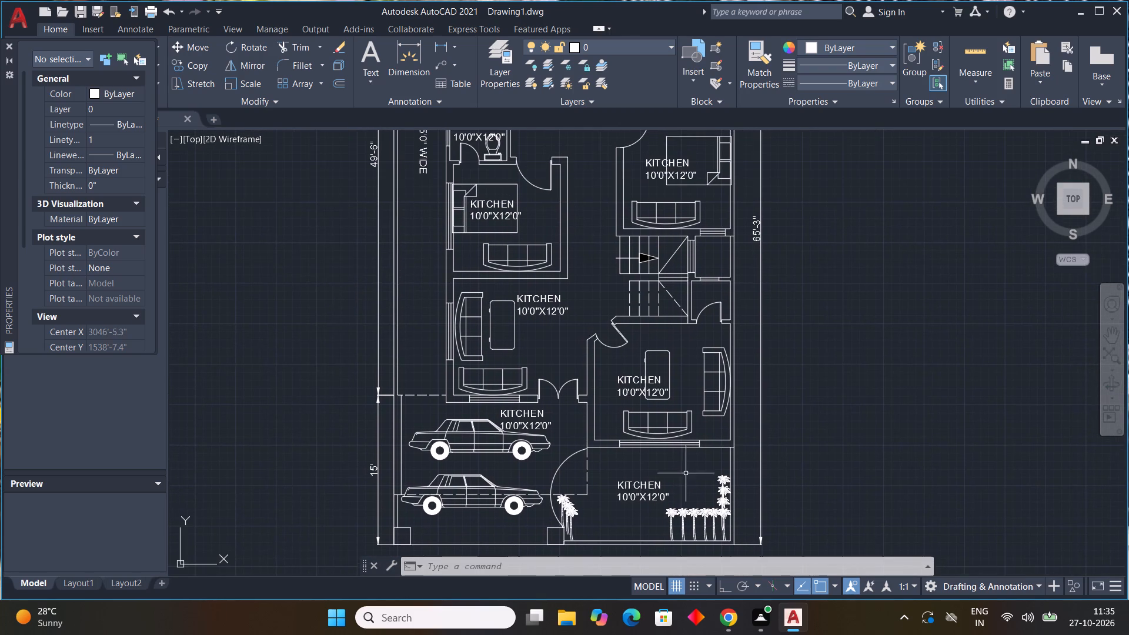
{"action": "middle_click_drag", "start_coordinate": [663, 470], "coordinate": [594, 371]}
{"action": "middle_click", "coordinate": [592, 369]}
{"action": "double_click", "coordinate": [576, 386]}
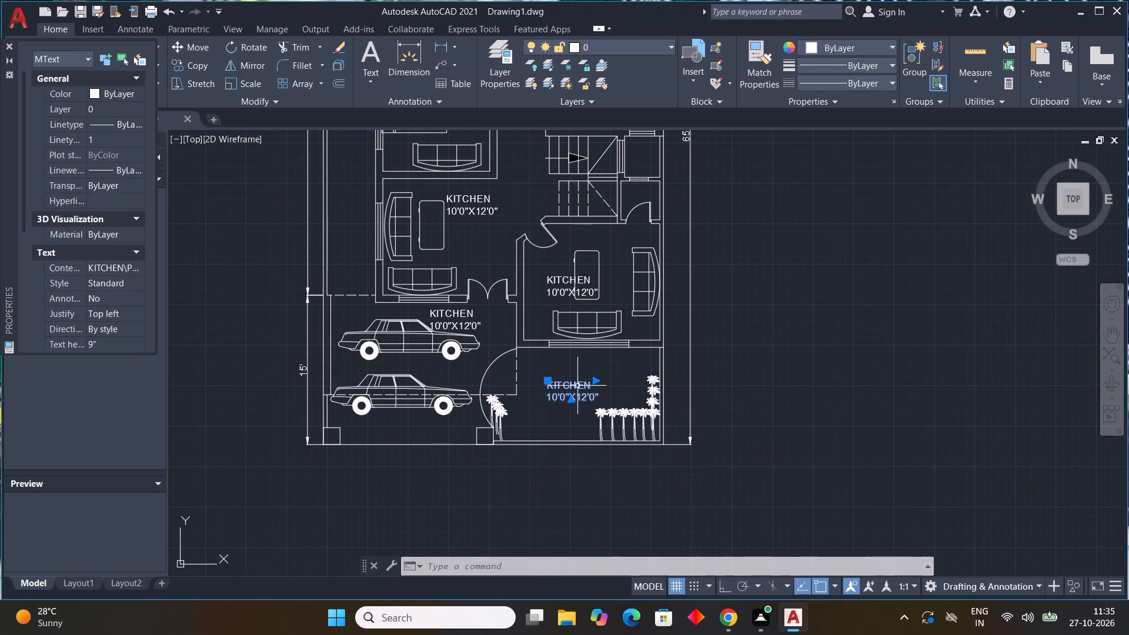
{"action": "double_click", "coordinate": [582, 389]}
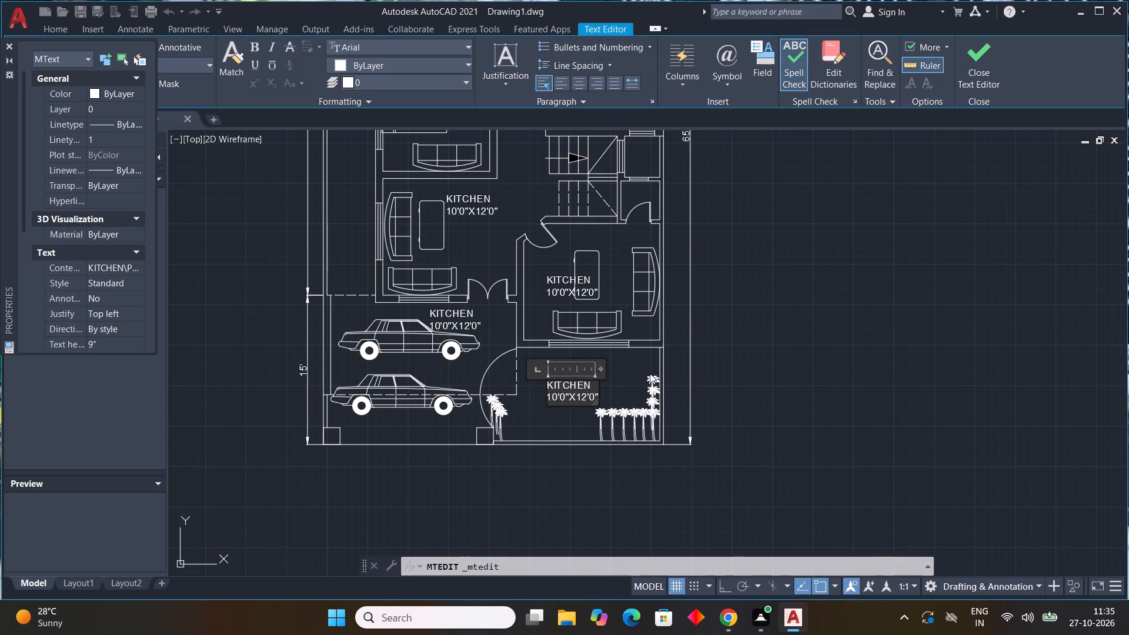
{"action": "left_click_drag", "start_coordinate": [601, 368], "coordinate": [690, 361]}
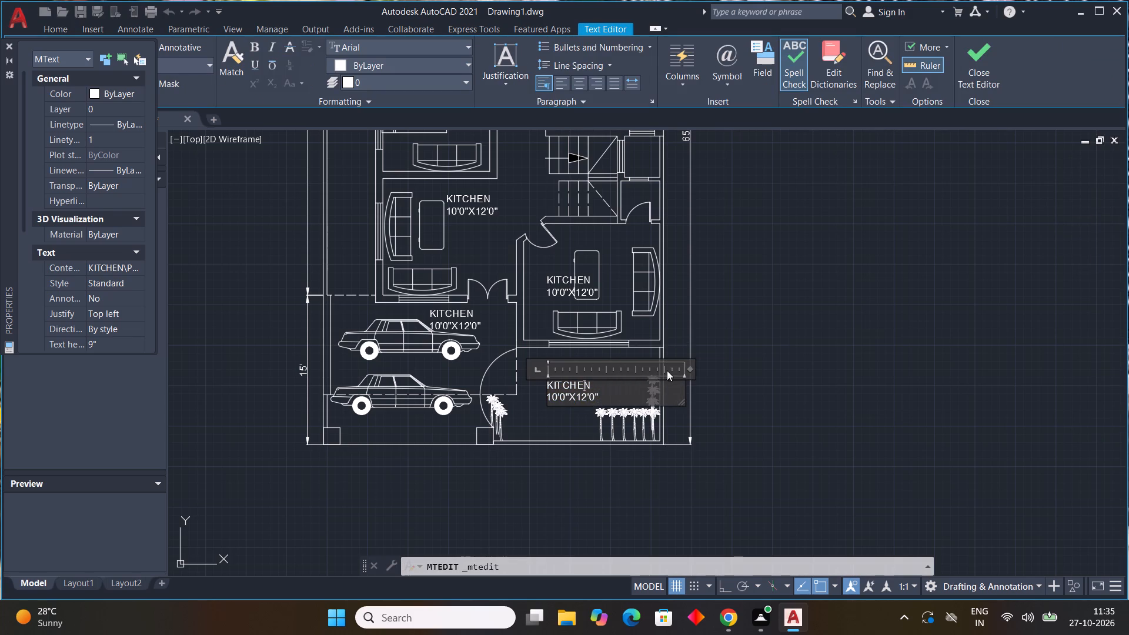
{"action": "left_click", "coordinate": [623, 399]}
{"action": "key", "text": "BackSpace"}
{"action": "key", "text": "BackSpace"}
{"action": "key", "text": "BackSpace"}
{"action": "key", "text": "BackSpace"}
{"action": "key", "text": "BackSpace"}
{"action": "key", "text": "BackSpace"}
{"action": "key", "text": "BackSpace"}
{"action": "key", "text": "BackSpace"}
{"action": "key", "text": "BackSpace"}
{"action": "key", "text": "BackSpace"}
{"action": "key", "text": "BackSpace"}
{"action": "key", "text": "BackSpace"}
{"action": "key", "text": "BackSpace"}
{"action": "key", "text": "BackSpace"}
{"action": "key", "text": "BackSpace"}
{"action": "key", "text": "BackSpace"}
{"action": "key", "text": "BackSpace"}
{"action": "key", "text": "BackSpace"}
{"action": "key", "text": "BackSpace"}
{"action": "key", "text": "BackSpace"}
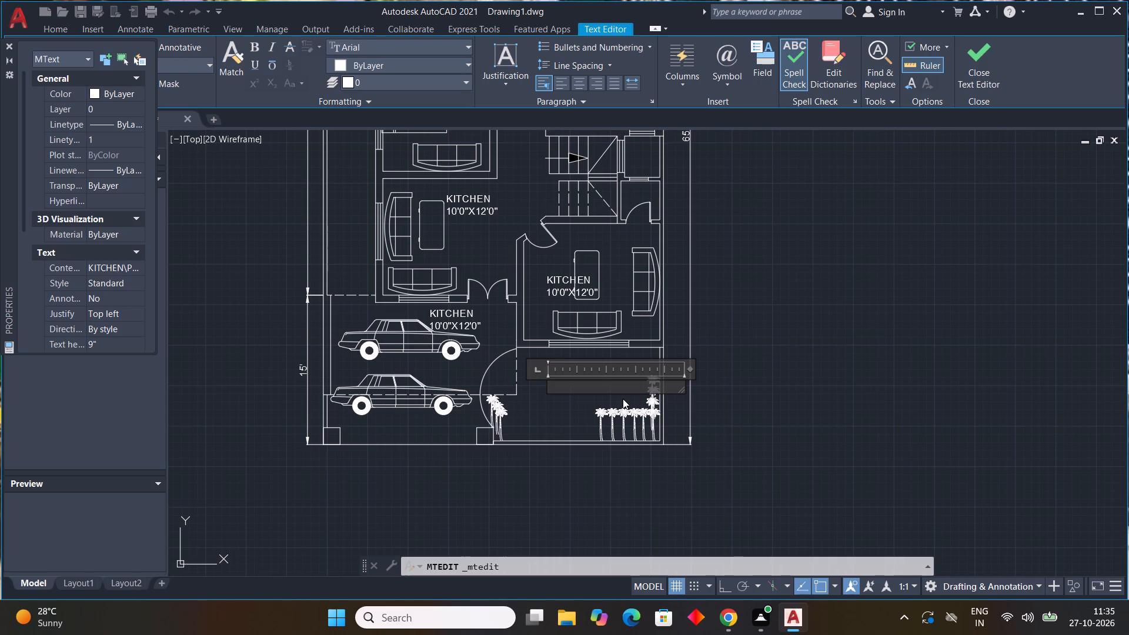
{"action": "key", "text": "l"}
{"action": "type", "text": "AWN"}
{"action": "key", "text": "space"}
{"action": "type", "text": "10'0\""}
{"action": "key", "text": "space"}
{"action": "type", "text": "WIDE"}
{"action": "left_click", "coordinate": [856, 323]}
Widen the label above the upper car and replace its text with "PORCH" over "17'0"X15'0"".
{"action": "middle_click_drag", "start_coordinate": [700, 323], "coordinate": [696, 325]}
{"action": "scroll", "coordinate": [699, 324], "scroll_direction": "down", "scroll_amount": 1}
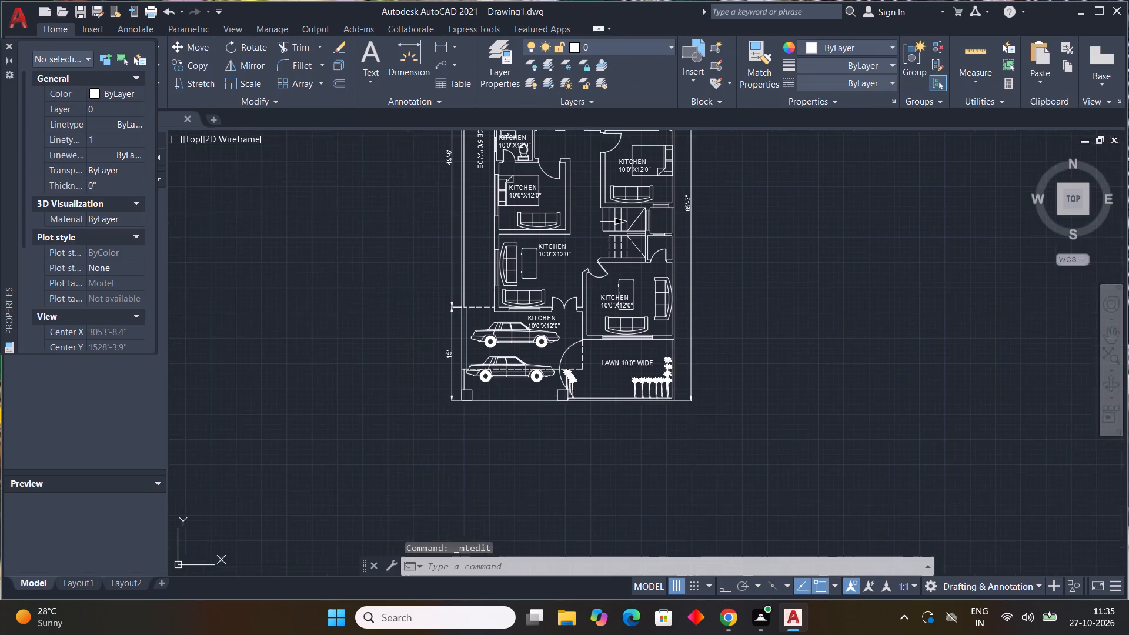
{"action": "middle_click_drag", "start_coordinate": [696, 325], "coordinate": [682, 407]}
{"action": "scroll", "coordinate": [510, 405], "scroll_direction": "up", "scroll_amount": 2}
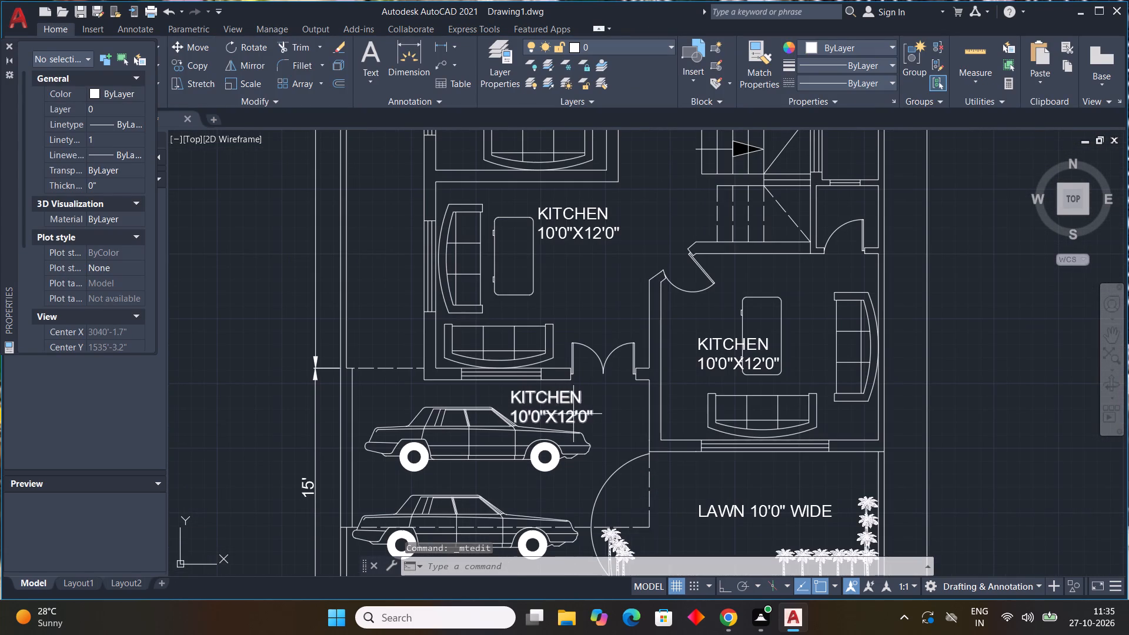
{"action": "double_click", "coordinate": [573, 414]}
{"action": "scroll", "coordinate": [574, 414], "scroll_direction": "up", "scroll_amount": 4}
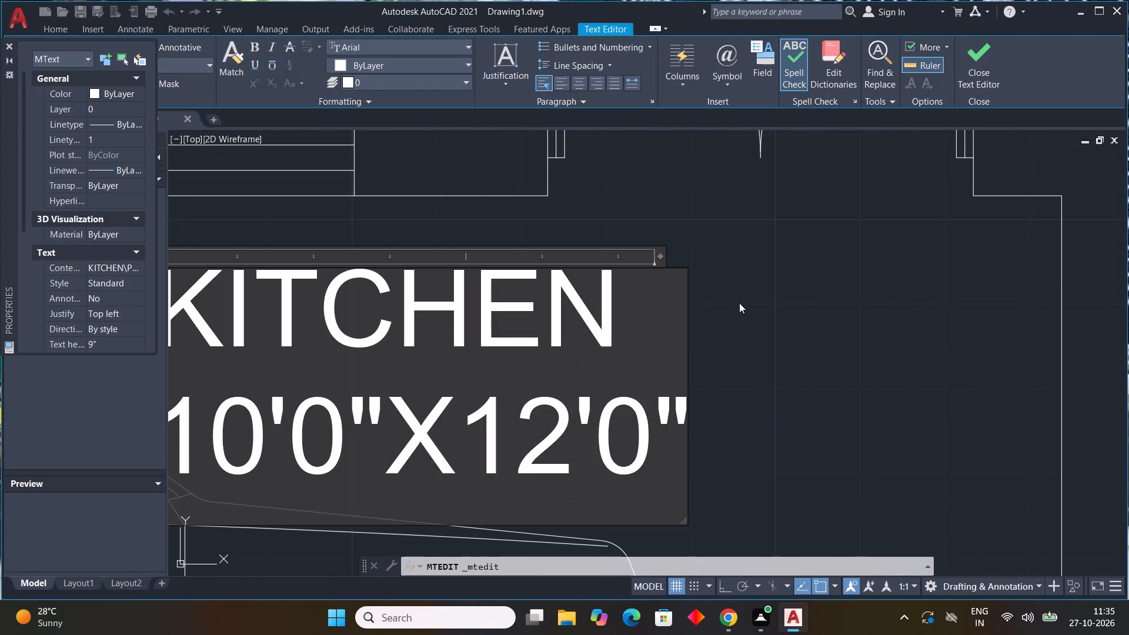
{"action": "left_click_drag", "start_coordinate": [660, 255], "coordinate": [776, 258]}
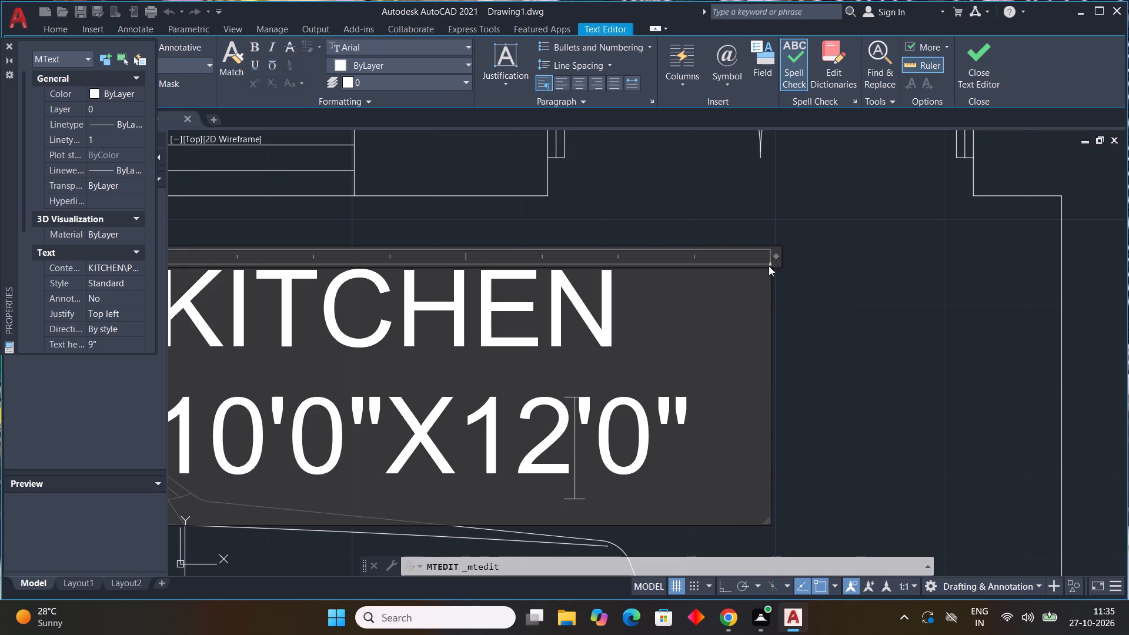
{"action": "left_click", "coordinate": [705, 432]}
{"action": "key", "text": "BackSpace"}
{"action": "key", "text": "BackSpace"}
{"action": "key", "text": "BackSpace"}
{"action": "key", "text": "BackSpace"}
{"action": "key", "text": "BackSpace"}
{"action": "key", "text": "BackSpace"}
{"action": "key", "text": "BackSpace"}
{"action": "key", "text": "BackSpace"}
{"action": "key", "text": "BackSpace"}
{"action": "key", "text": "BackSpace"}
{"action": "key", "text": "BackSpace"}
{"action": "key", "text": "BackSpace"}
{"action": "key", "text": "BackSpace"}
{"action": "key", "text": "BackSpace"}
{"action": "key", "text": "BackSpace"}
{"action": "key", "text": "BackSpace"}
{"action": "key", "text": "BackSpace"}
{"action": "key", "text": "BackSpace"}
{"action": "key", "text": "BackSpace"}
{"action": "key", "text": "BackSpace"}
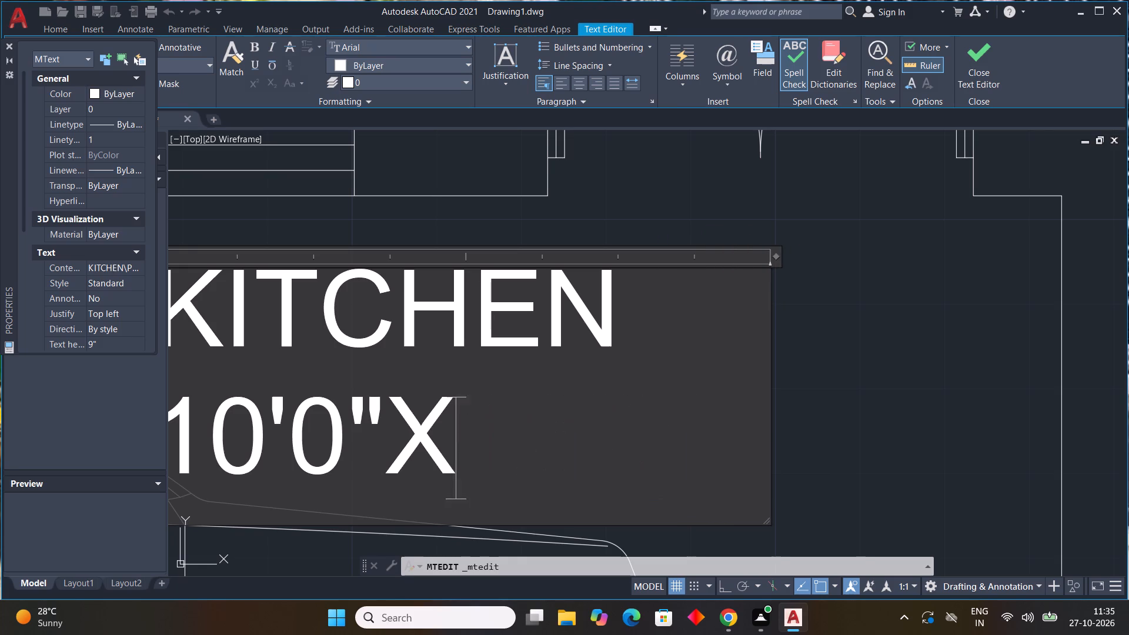
{"action": "type", "text": "PORCH"}
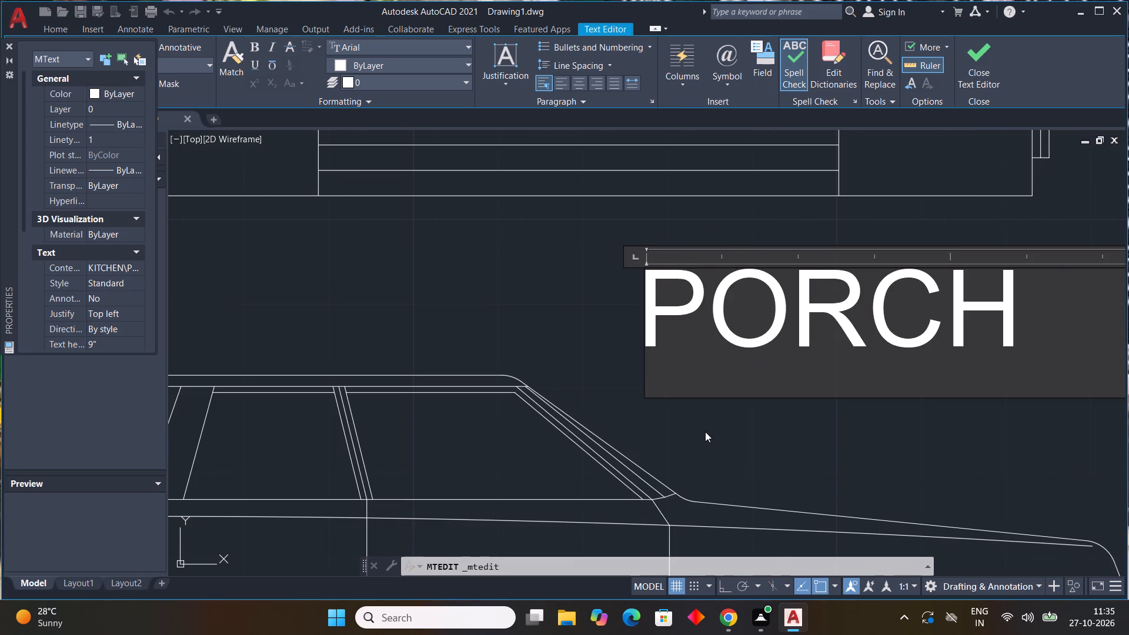
{"action": "key", "text": "Return"}
{"action": "type", "text": "17'0\""}
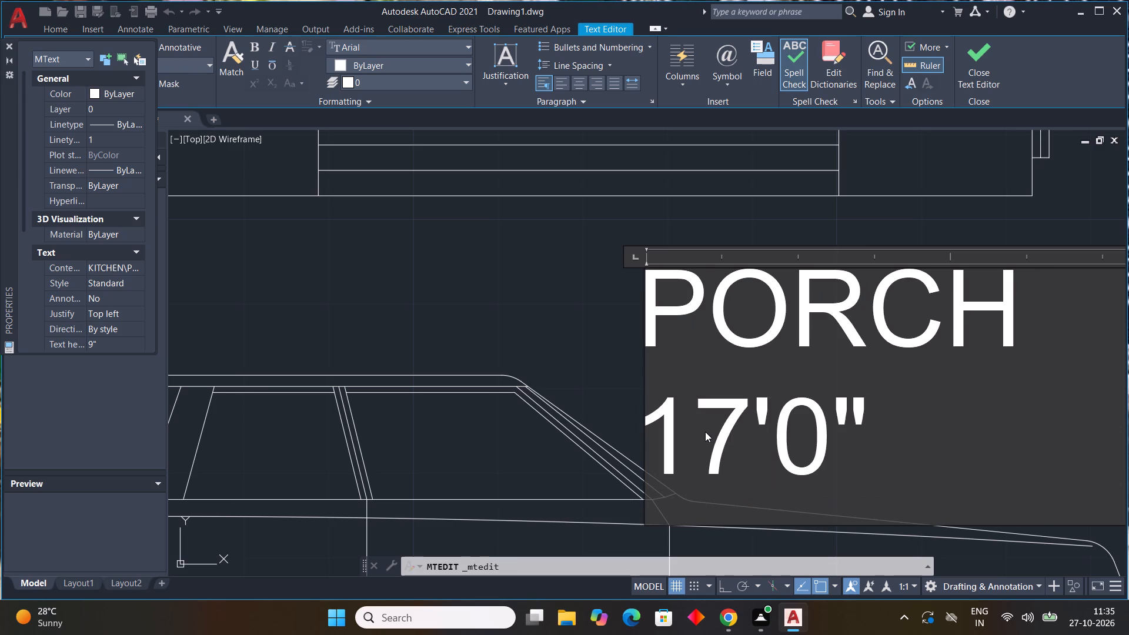
{"action": "type", "text": "X15'0\""}
{"action": "left_click", "coordinate": [806, 365]}
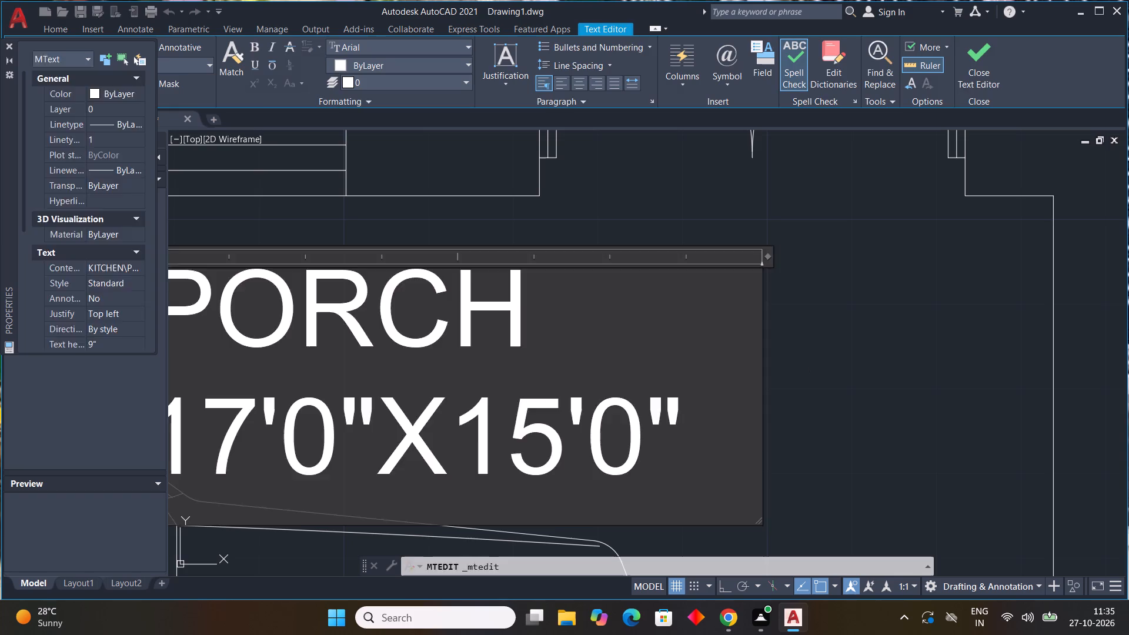
Widen the label in the front sitting room above the lawn and replace its text with "DRAWING" over "14'0"X12'0"".
{"action": "scroll", "coordinate": [819, 298], "scroll_direction": "down", "scroll_amount": 2}
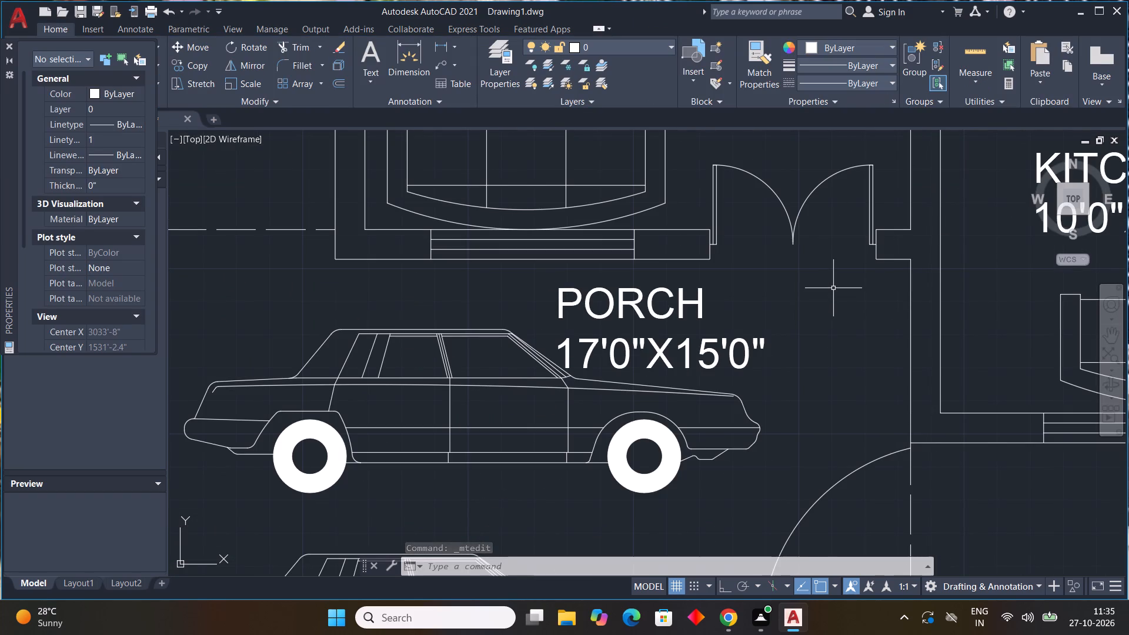
{"action": "scroll", "coordinate": [890, 209], "scroll_direction": "down", "scroll_amount": 3}
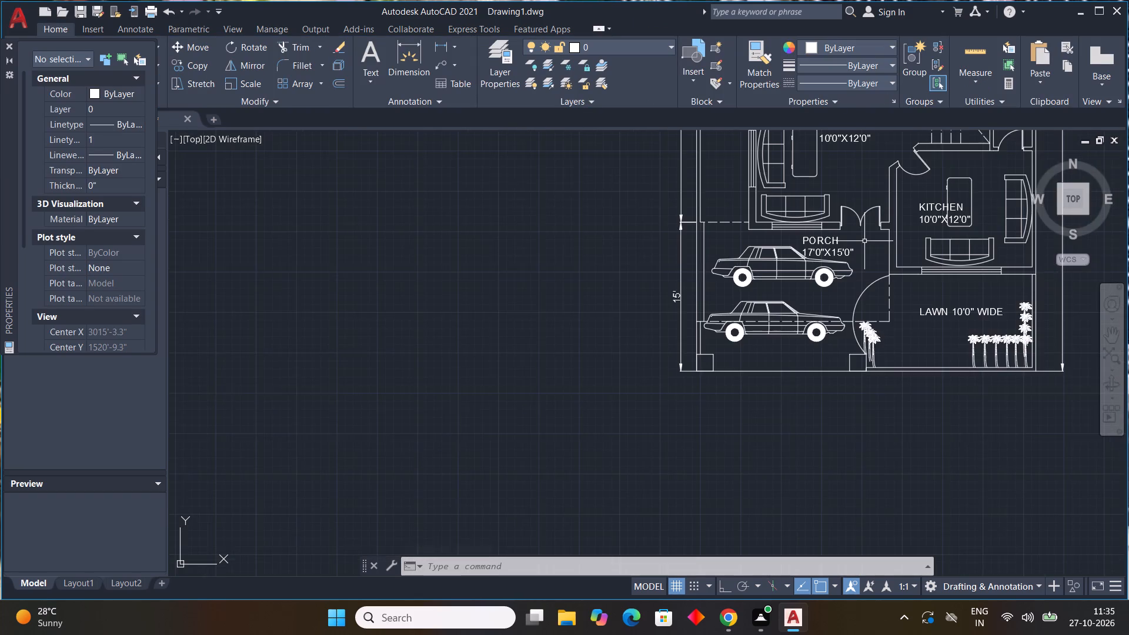
{"action": "middle_click_drag", "start_coordinate": [861, 246], "coordinate": [673, 311]}
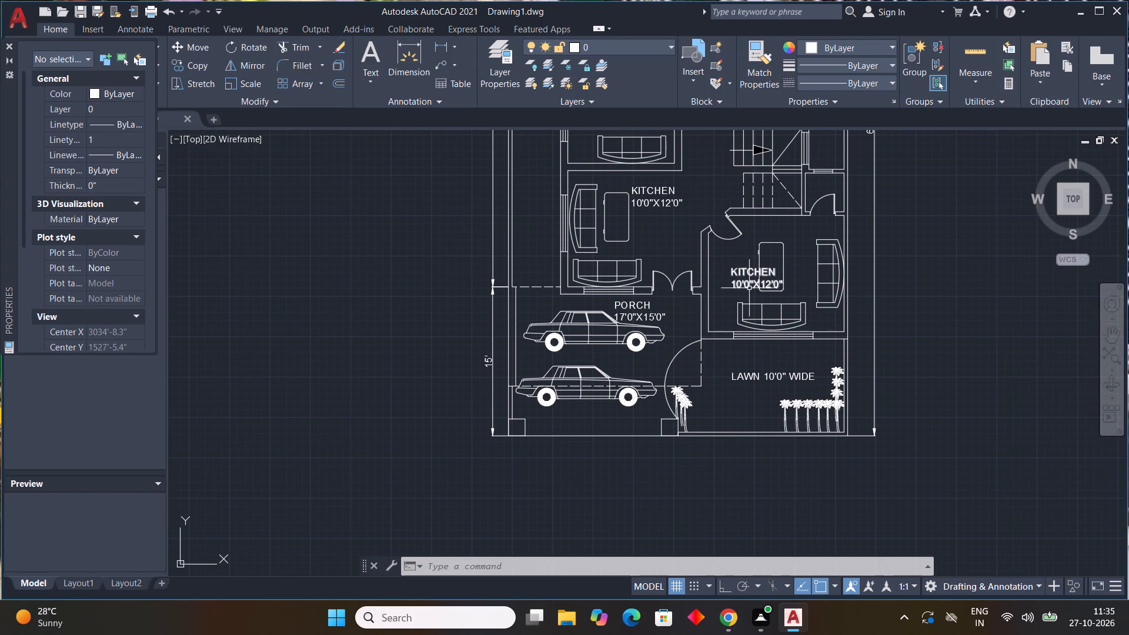
{"action": "double_click", "coordinate": [750, 285]}
{"action": "scroll", "coordinate": [773, 280], "scroll_direction": "up", "scroll_amount": 3}
{"action": "left_click_drag", "start_coordinate": [802, 218], "coordinate": [963, 215]}
{"action": "left_click", "coordinate": [886, 300]}
{"action": "key", "text": "BackSpace"}
{"action": "key", "text": "BackSpace"}
{"action": "key", "text": "BackSpace"}
{"action": "key", "text": "BackSpace"}
{"action": "key", "text": "BackSpace"}
{"action": "key", "text": "BackSpace"}
{"action": "key", "text": "BackSpace"}
{"action": "key", "text": "BackSpace"}
{"action": "key", "text": "BackSpace"}
{"action": "key", "text": "BackSpace"}
{"action": "key", "text": "BackSpace"}
{"action": "key", "text": "BackSpace"}
{"action": "key", "text": "BackSpace"}
{"action": "key", "text": "BackSpace"}
{"action": "key", "text": "BackSpace"}
{"action": "key", "text": "BackSpace"}
{"action": "key", "text": "BackSpace"}
{"action": "key", "text": "BackSpace"}
{"action": "key", "text": "BackSpace"}
{"action": "key", "text": "BackSpace"}
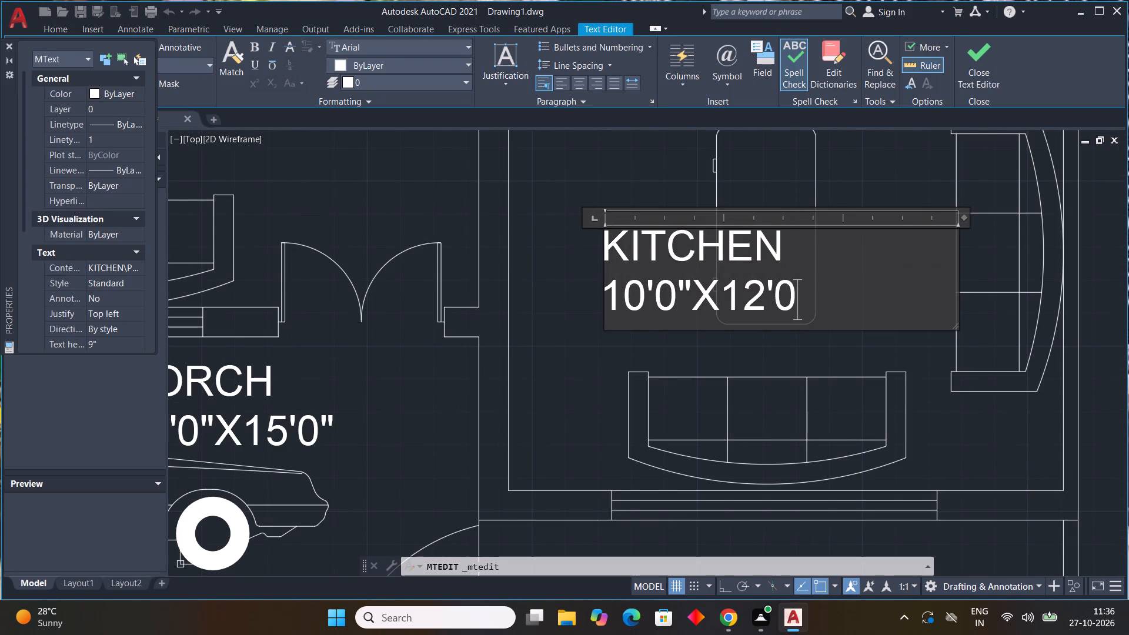
{"action": "type", "text": "DRAWING"}
{"action": "key", "text": "Return"}
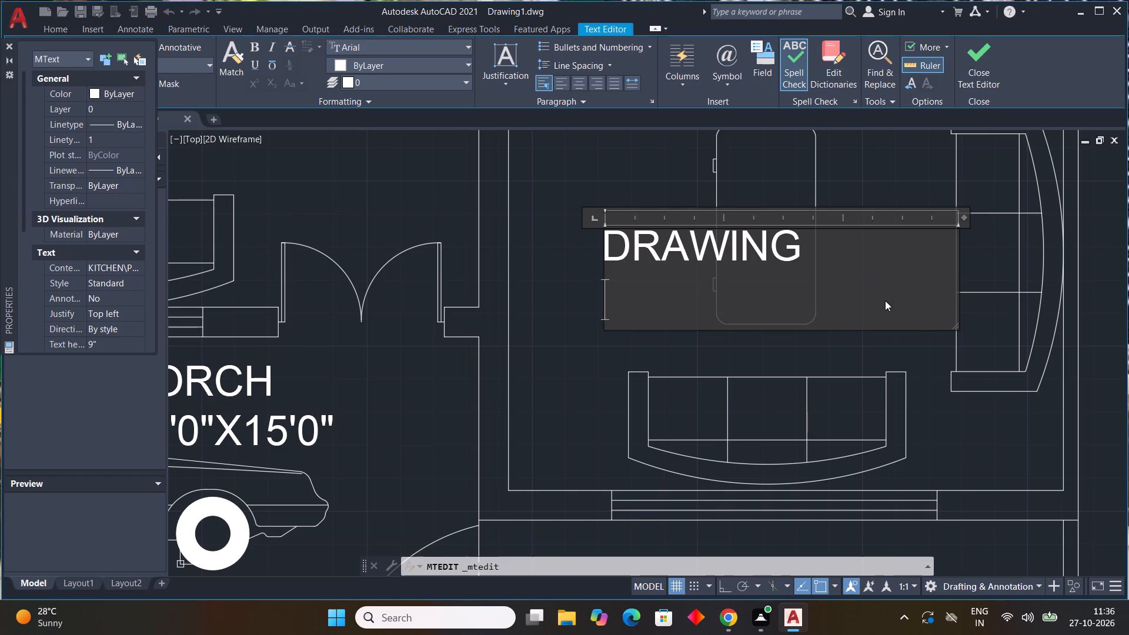
{"action": "type", "text": "14'0\""}
{"action": "key", "text": "x"}
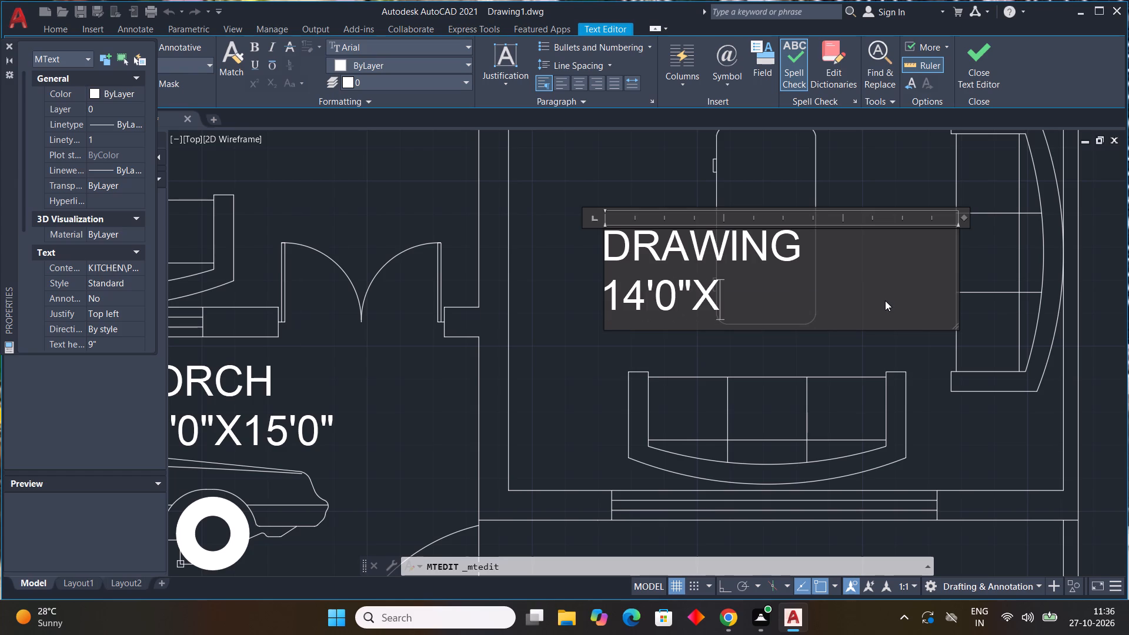
{"action": "type", "text": "12'0\""}
{"action": "left_click", "coordinate": [549, 282]}
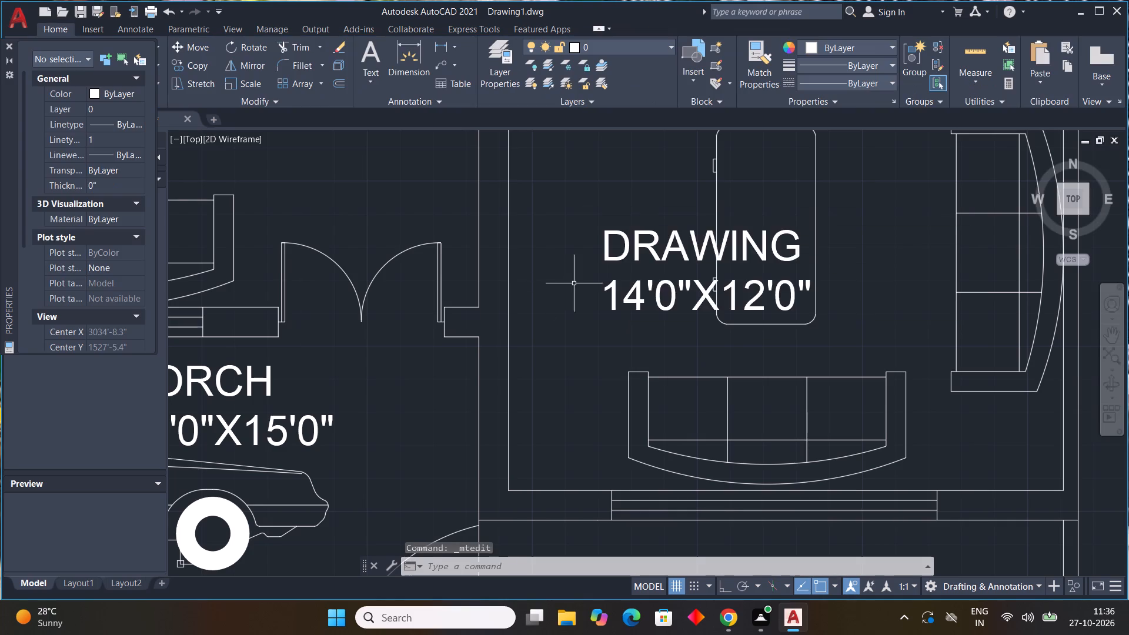
Widen the label in the sitting room above the porch and replace its text with "LOUNGE" over "13'9"X12'0"".
{"action": "scroll", "coordinate": [609, 273], "scroll_direction": "down", "scroll_amount": 4}
{"action": "middle_click_drag", "start_coordinate": [609, 273], "coordinate": [611, 304]}
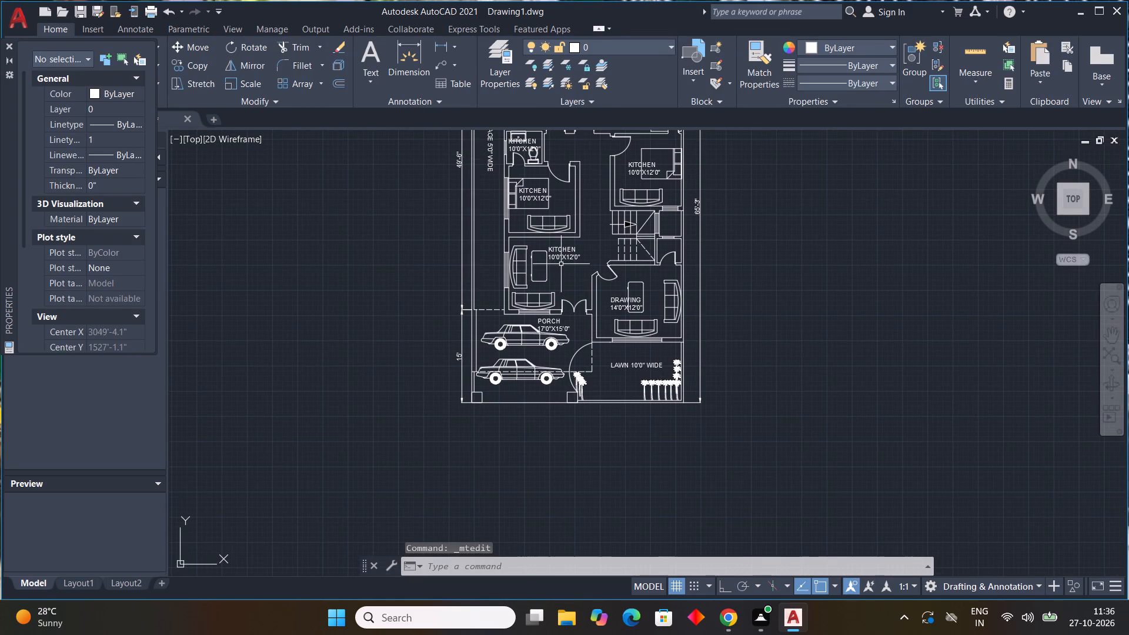
{"action": "scroll", "coordinate": [563, 257], "scroll_direction": "up", "scroll_amount": 2}
{"action": "double_click", "coordinate": [565, 255]}
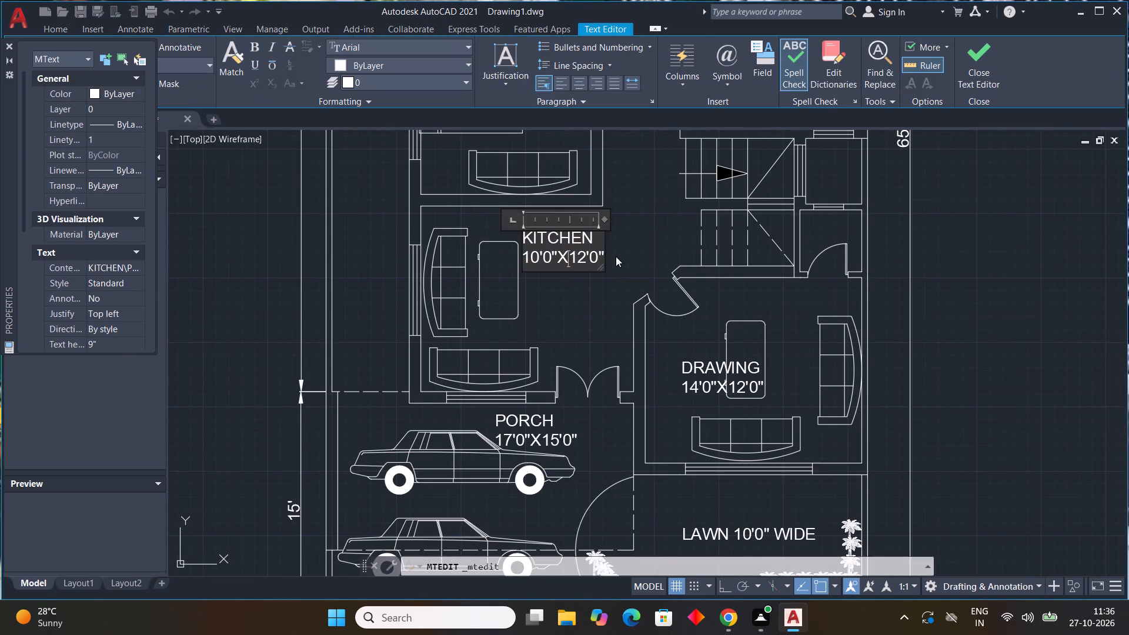
{"action": "left_click_drag", "start_coordinate": [606, 218], "coordinate": [670, 215]}
{"action": "left_click", "coordinate": [619, 258]}
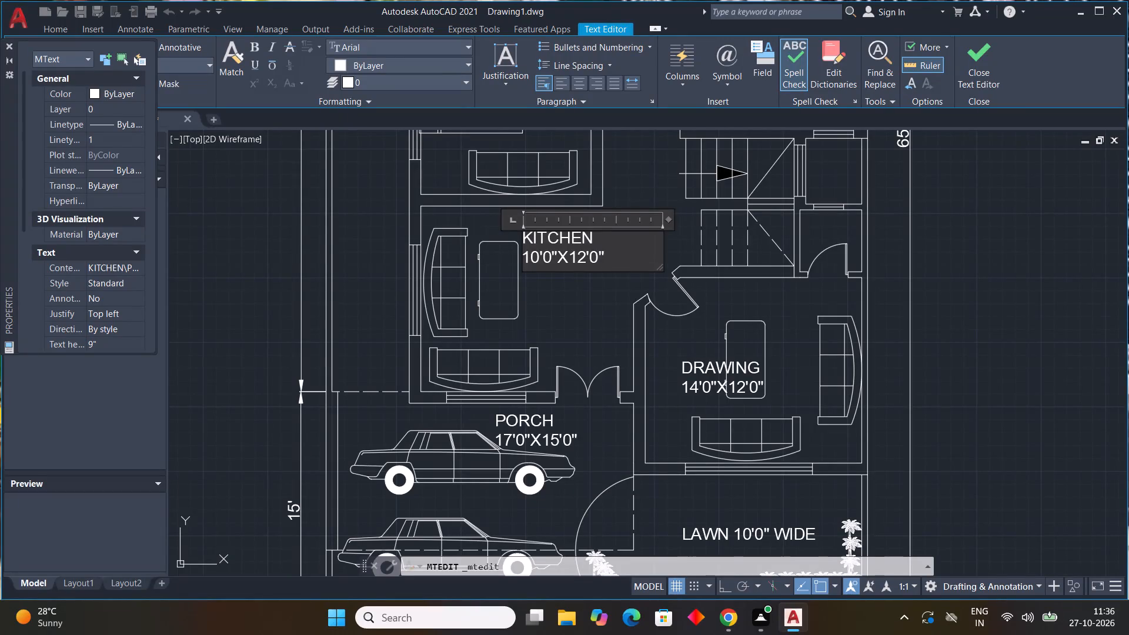
{"action": "key", "text": "BackSpace"}
{"action": "key", "text": "BackSpace"}
{"action": "key", "text": "BackSpace"}
{"action": "key", "text": "BackSpace"}
{"action": "key", "text": "BackSpace"}
{"action": "key", "text": "BackSpace"}
{"action": "key", "text": "BackSpace"}
{"action": "key", "text": "BackSpace"}
{"action": "key", "text": "BackSpace"}
{"action": "key", "text": "BackSpace"}
{"action": "key", "text": "BackSpace"}
{"action": "key", "text": "BackSpace"}
{"action": "key", "text": "BackSpace"}
{"action": "key", "text": "BackSpace"}
{"action": "key", "text": "BackSpace"}
{"action": "key", "text": "BackSpace"}
{"action": "key", "text": "BackSpace"}
{"action": "key", "text": "BackSpace"}
{"action": "key", "text": "BackSpace"}
{"action": "key", "text": "BackSpace"}
{"action": "key", "text": "BackSpace"}
{"action": "key", "text": "BackSpace"}
{"action": "key", "text": "BackSpace"}
{"action": "key", "text": "BackSpace"}
{"action": "key", "text": "BackSpace"}
{"action": "key", "text": "BackSpace"}
{"action": "key", "text": "BackSpace"}
{"action": "key", "text": "BackSpace"}
{"action": "key", "text": "BackSpace"}
{"action": "key", "text": "BackSpace"}
{"action": "key", "text": "BackSpace"}
{"action": "key", "text": "BackSpace"}
{"action": "key", "text": "BackSpace"}
{"action": "key", "text": "BackSpace"}
{"action": "key", "text": "BackSpace"}
{"action": "key", "text": "BackSpace"}
{"action": "key", "text": "BackSpace"}
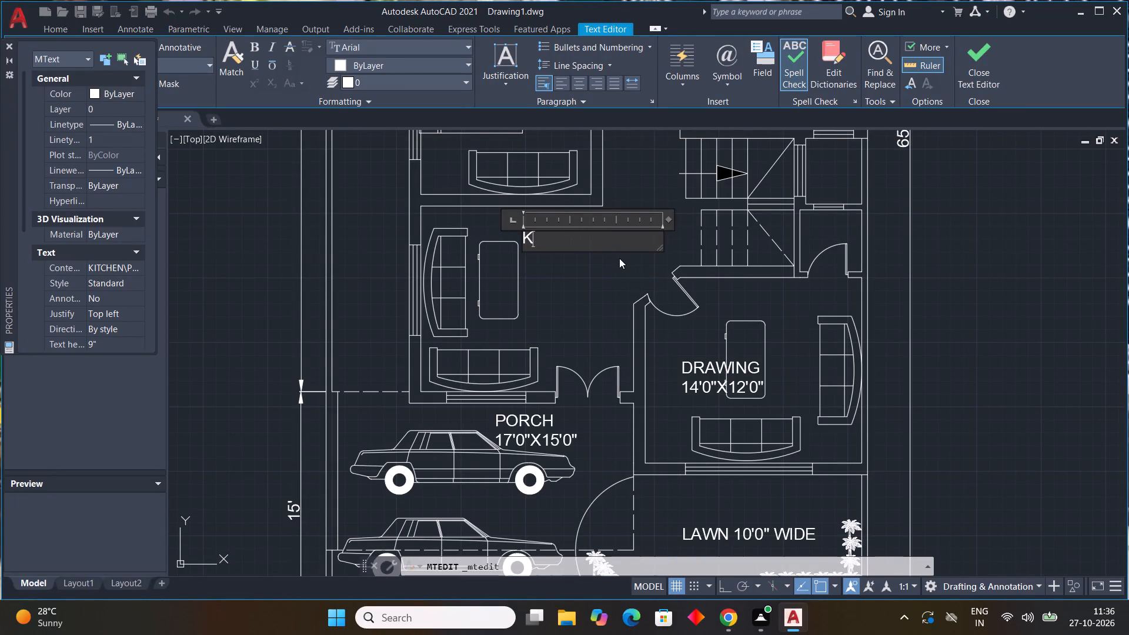
{"action": "type", "text": "LOUNGE"}
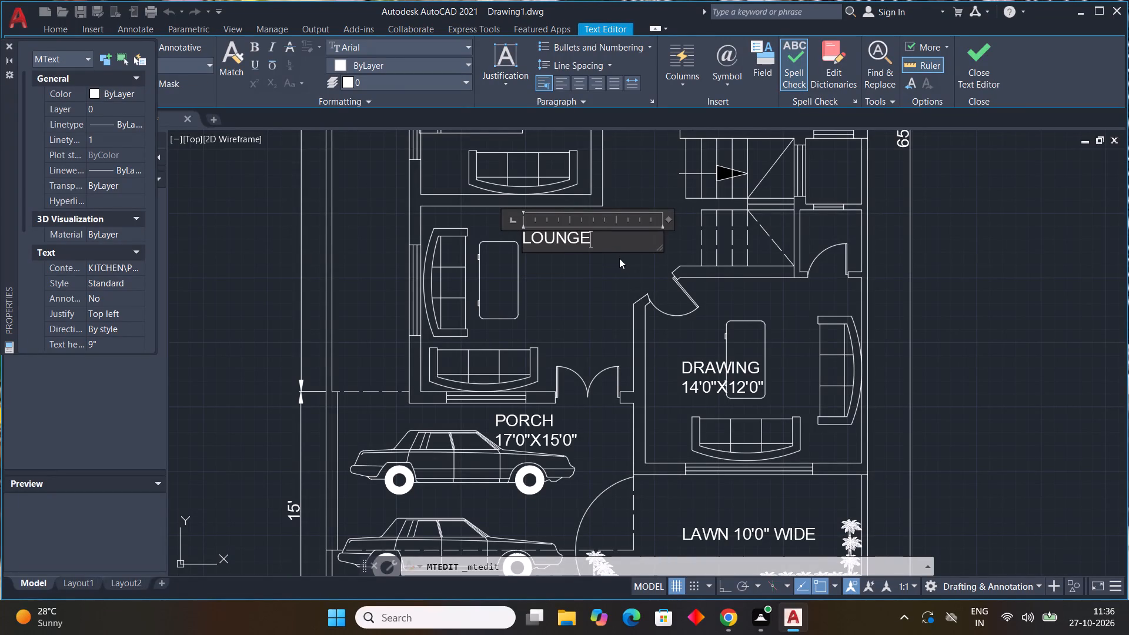
{"action": "key", "text": "Return"}
{"action": "type", "text": "13'9\""}
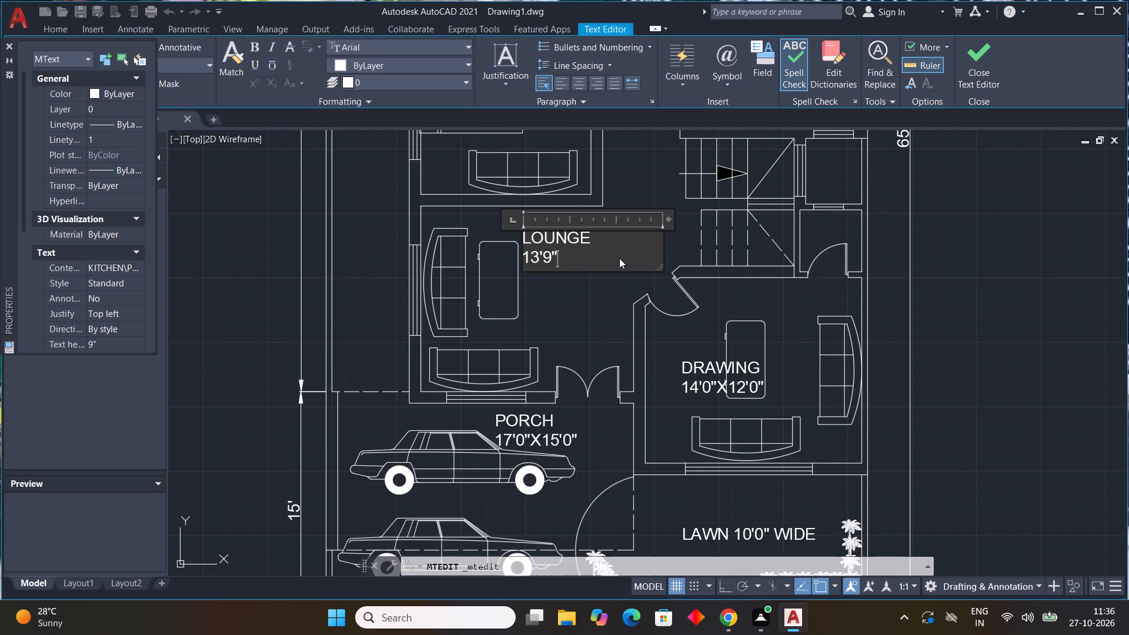
{"action": "key", "text": "x"}
{"action": "type", "text": "12'0\""}
{"action": "left_click", "coordinate": [602, 296]}
Widen the label in the bedroom above the lounge and replace its text with "BED" over "5'6"X5'0"".
{"action": "middle_click_drag", "start_coordinate": [669, 256], "coordinate": [603, 386]}
{"action": "scroll", "coordinate": [651, 332], "scroll_direction": "down", "scroll_amount": 1}
{"action": "middle_click_drag", "start_coordinate": [651, 332], "coordinate": [628, 393]}
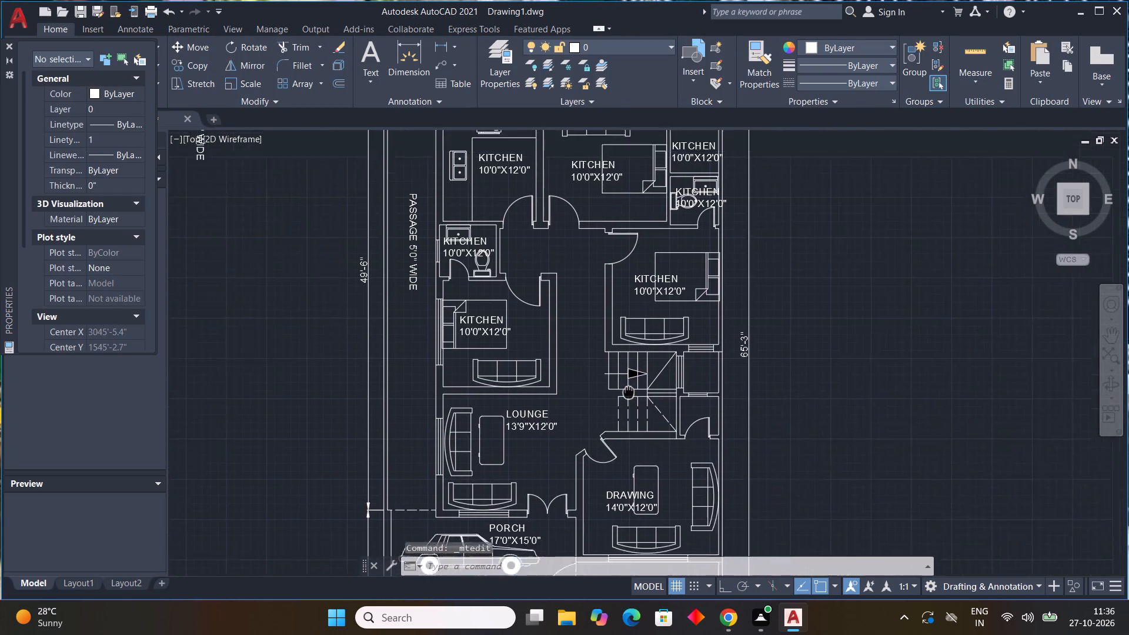
{"action": "middle_click_drag", "start_coordinate": [628, 393], "coordinate": [627, 395]}
{"action": "double_click", "coordinate": [488, 336]}
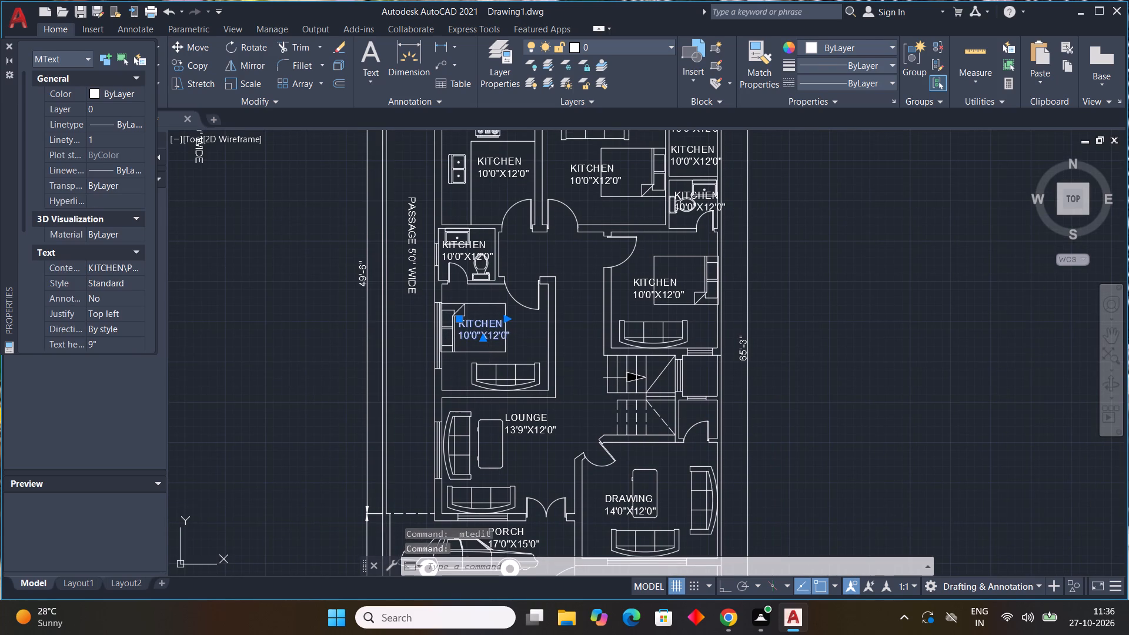
{"action": "scroll", "coordinate": [499, 335], "scroll_direction": "up", "scroll_amount": 2}
{"action": "left_click_drag", "start_coordinate": [519, 279], "coordinate": [572, 280]}
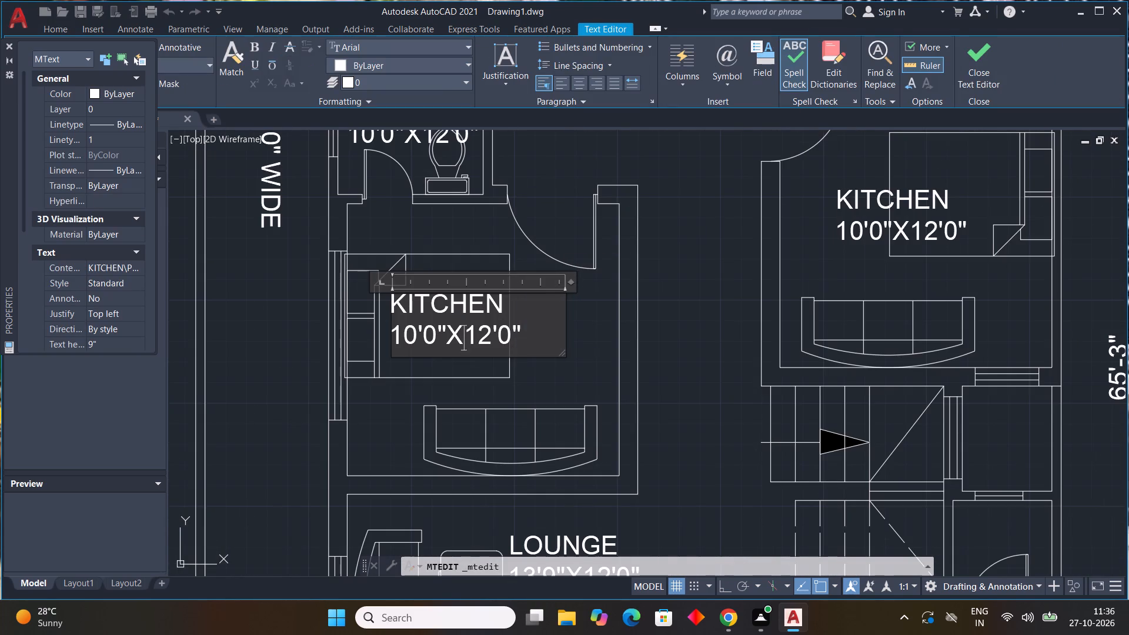
{"action": "left_click", "coordinate": [533, 338]}
{"action": "key", "text": "BackSpace"}
{"action": "key", "text": "BackSpace"}
{"action": "key", "text": "BackSpace"}
{"action": "key", "text": "BackSpace"}
{"action": "key", "text": "BackSpace"}
{"action": "key", "text": "BackSpace"}
{"action": "key", "text": "BackSpace"}
{"action": "key", "text": "BackSpace"}
{"action": "key", "text": "BackSpace"}
{"action": "key", "text": "BackSpace"}
{"action": "key", "text": "BackSpace"}
{"action": "key", "text": "BackSpace"}
{"action": "key", "text": "BackSpace"}
{"action": "key", "text": "BackSpace"}
{"action": "key", "text": "BackSpace"}
{"action": "key", "text": "BackSpace"}
{"action": "key", "text": "BackSpace"}
{"action": "key", "text": "BackSpace"}
{"action": "key", "text": "BackSpace"}
{"action": "key", "text": "BackSpace"}
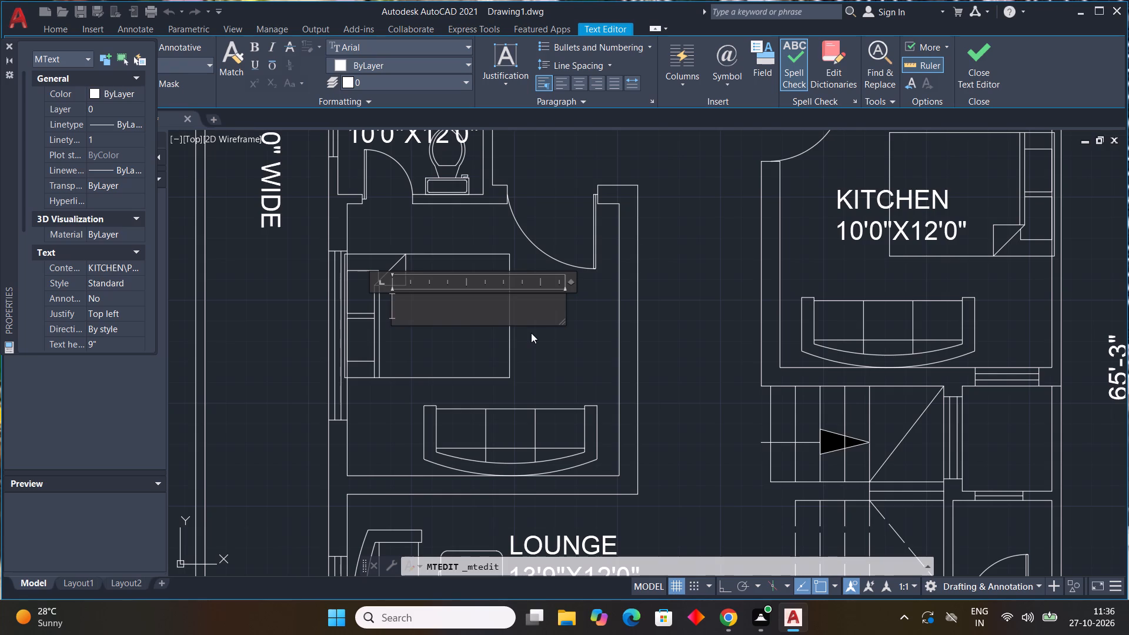
{"action": "type", "text": "BED"}
{"action": "key", "text": "space"}
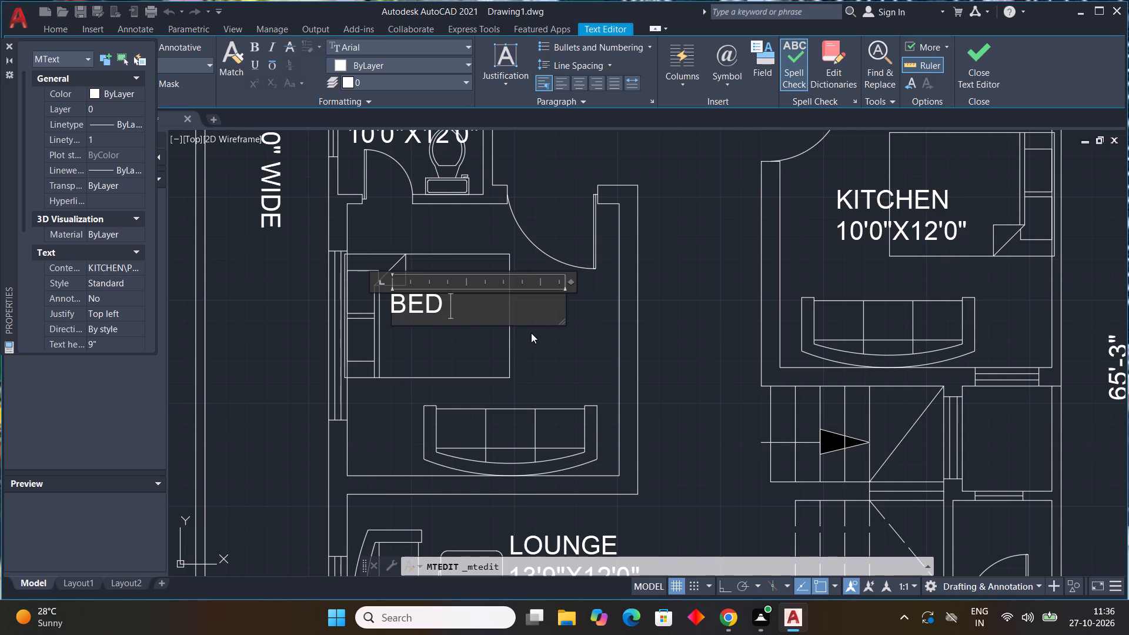
{"action": "key", "text": "Return"}
{"action": "type", "text": "5'6\"X"}
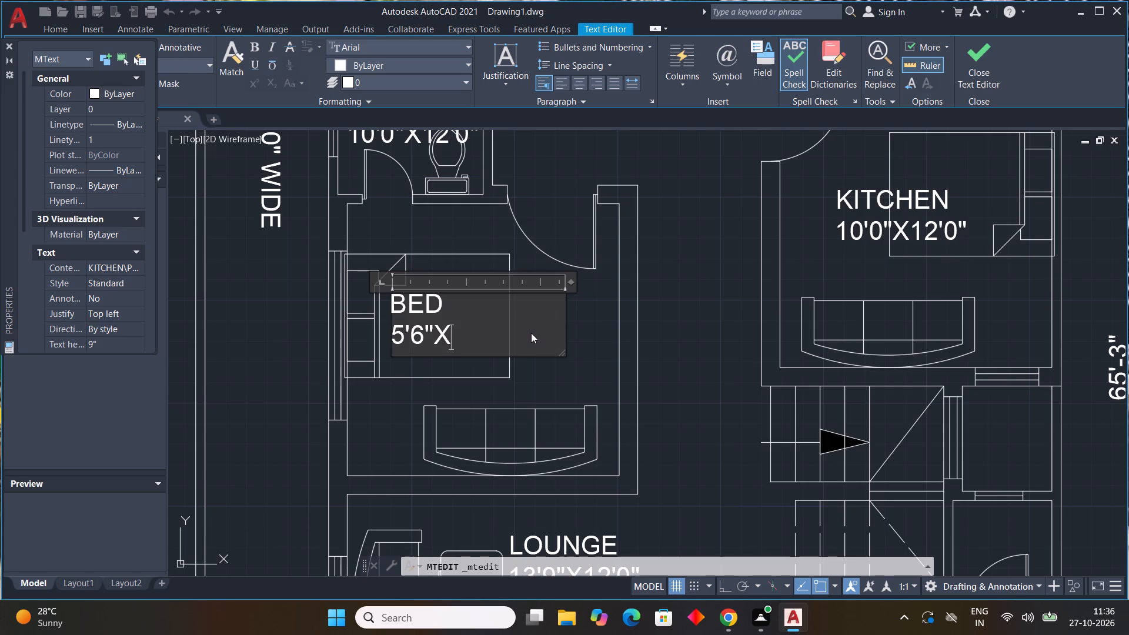
{"action": "type", "text": "%'0\""}
{"action": "key", "text": "BackSpace"}
{"action": "key", "text": "BackSpace"}
{"action": "key", "text": "BackSpace"}
{"action": "key", "text": "BackSpace"}
{"action": "type", "text": "5'0\""}
{"action": "left_click", "coordinate": [634, 299]}
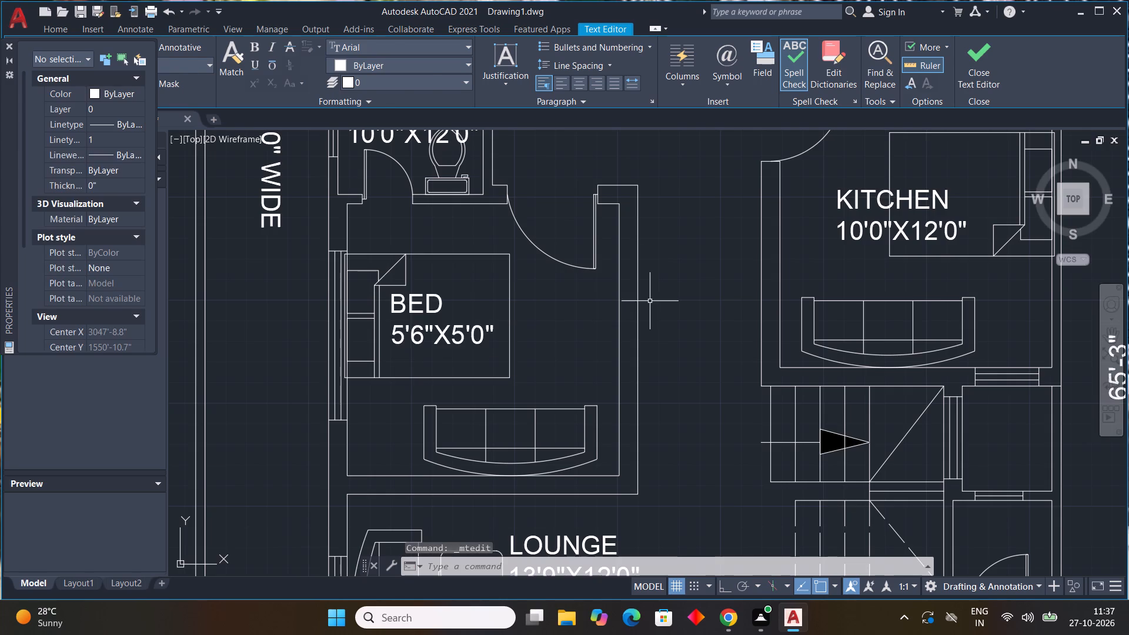
Change the size line of the BED label above the lounge to "11'0"X11'0"".
{"action": "scroll", "coordinate": [660, 306], "scroll_direction": "down", "scroll_amount": 1}
{"action": "middle_click_drag", "start_coordinate": [658, 311], "coordinate": [603, 309]}
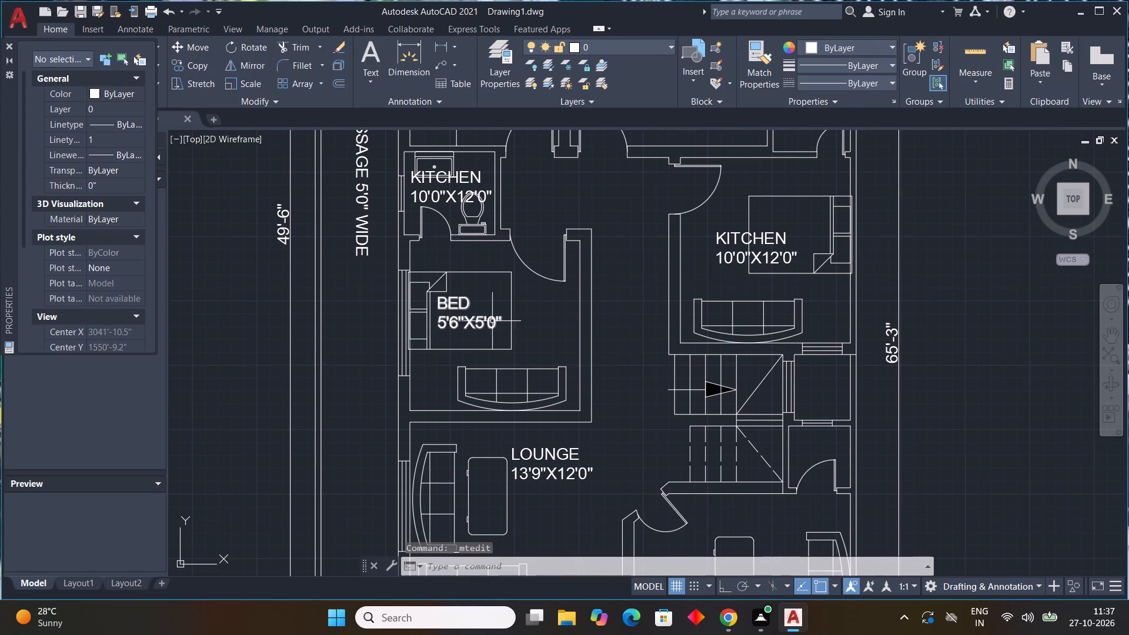
{"action": "double_click", "coordinate": [492, 322]}
{"action": "scroll", "coordinate": [492, 322], "scroll_direction": "up", "scroll_amount": 2}
{"action": "left_click", "coordinate": [523, 320]}
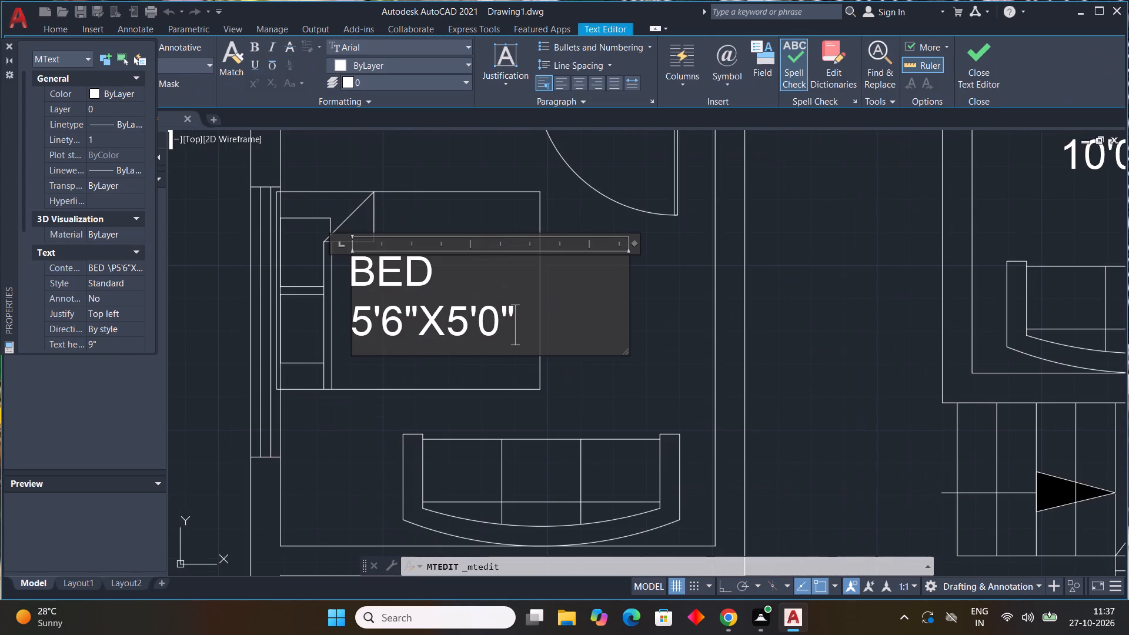
{"action": "key", "text": "BackSpace"}
{"action": "key", "text": "BackSpace"}
{"action": "key", "text": "BackSpace"}
{"action": "key", "text": "BackSpace"}
{"action": "key", "text": "BackSpace"}
{"action": "key", "text": "BackSpace"}
{"action": "key", "text": "BackSpace"}
{"action": "key", "text": "BackSpace"}
{"action": "key", "text": "BackSpace"}
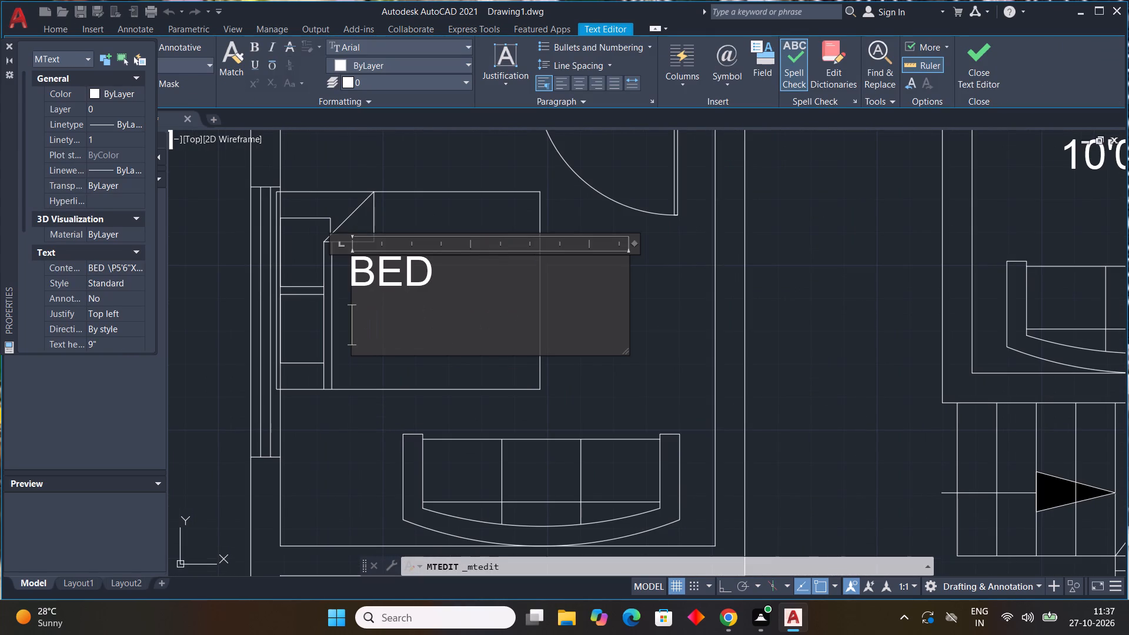
{"action": "type", "text": "11"}
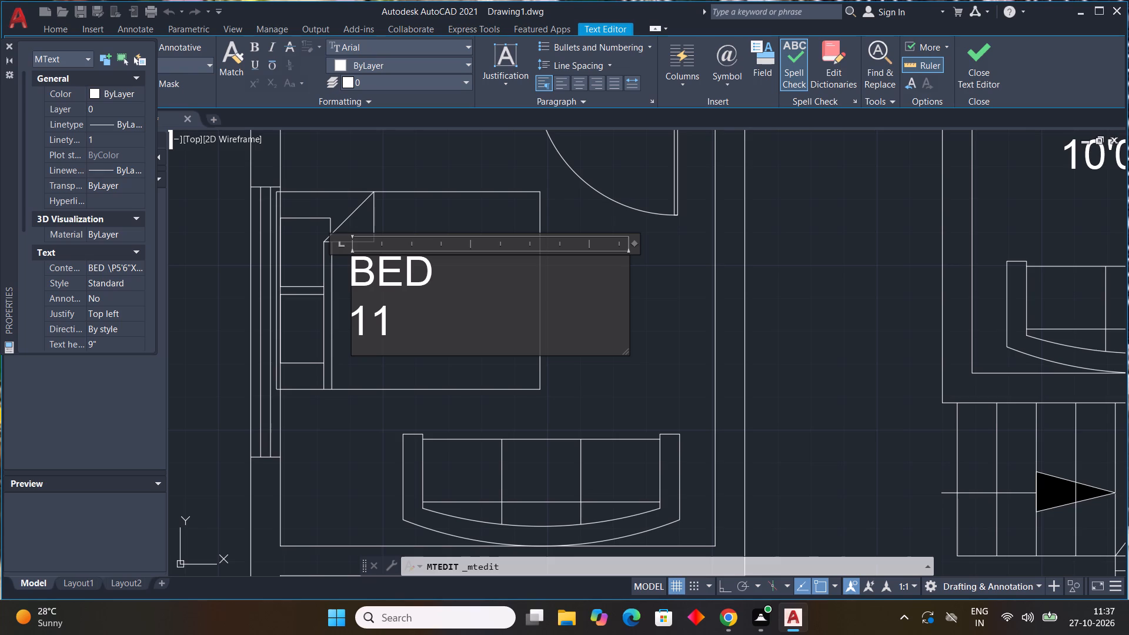
{"action": "type", "text": "'0\"X"}
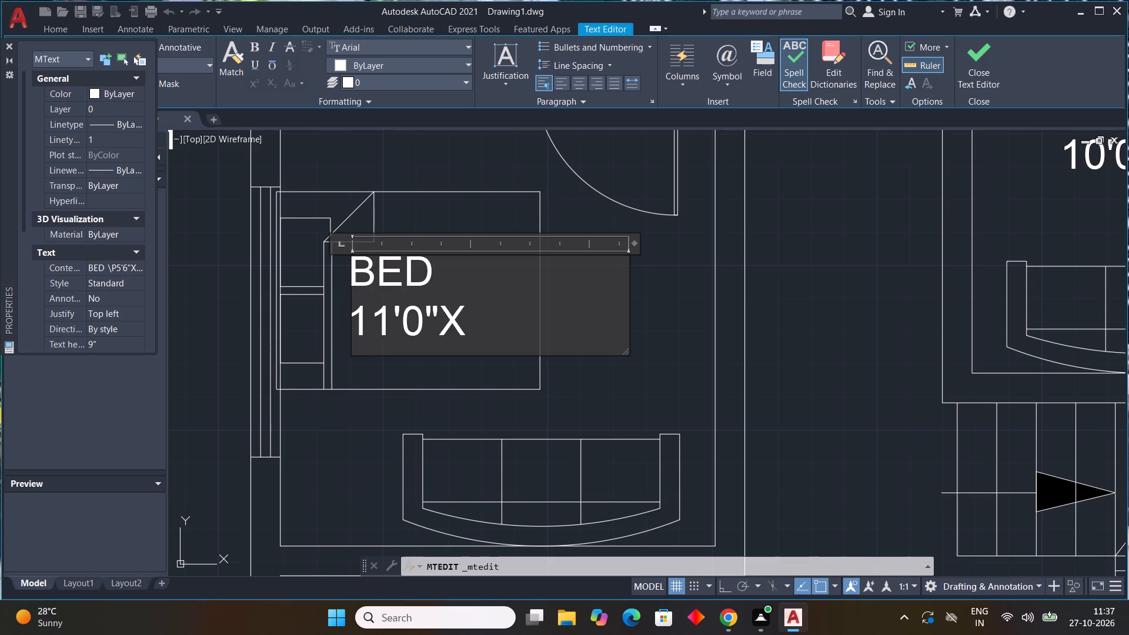
{"action": "type", "text": "11'0\""}
{"action": "left_click", "coordinate": [623, 404]}
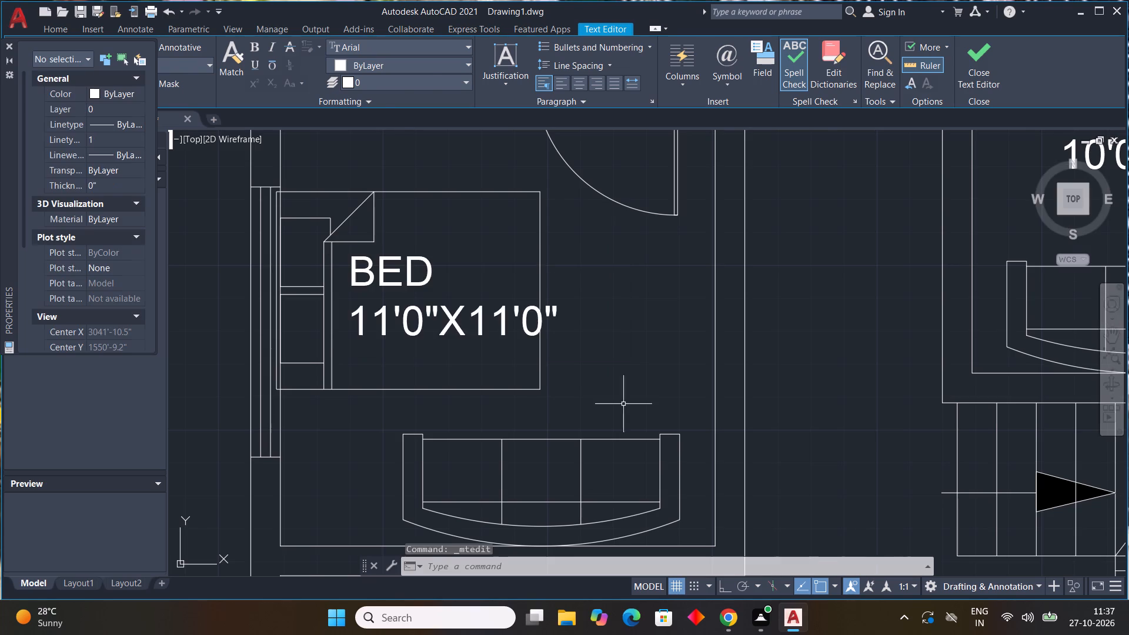
Widen the label in the bathroom above the BED room and replace its text with "BATH" over "5'6"X5'0"".
{"action": "scroll", "coordinate": [633, 208], "scroll_direction": "down", "scroll_amount": 2}
{"action": "middle_click_drag", "start_coordinate": [630, 260], "coordinate": [582, 426]}
{"action": "double_click", "coordinate": [502, 299]}
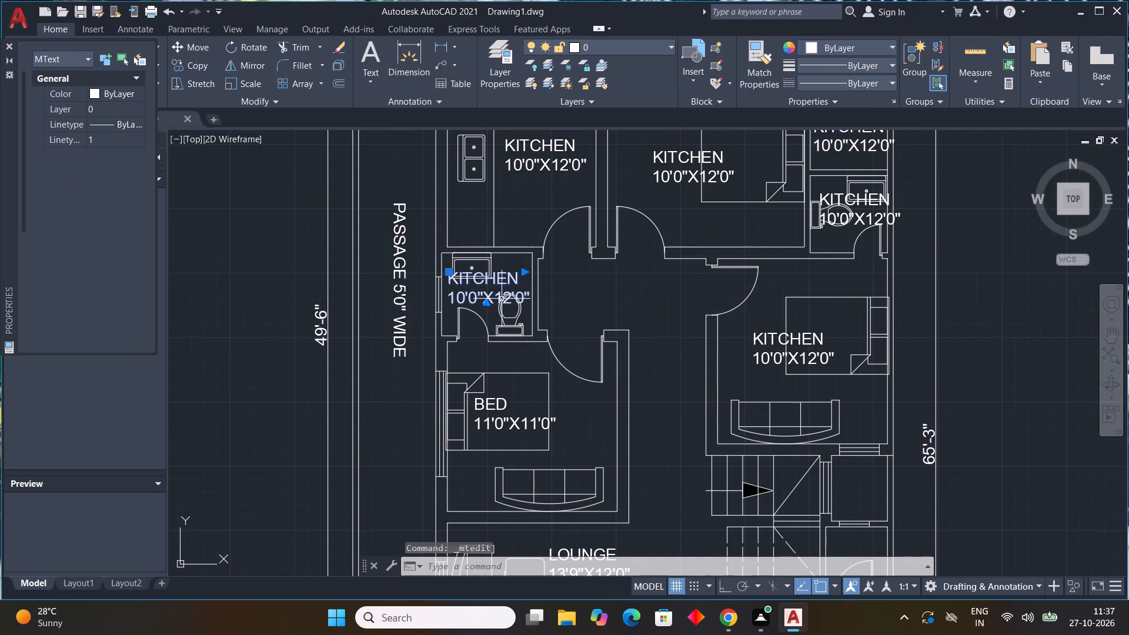
{"action": "scroll", "coordinate": [507, 298], "scroll_direction": "up", "scroll_amount": 4}
{"action": "scroll", "coordinate": [652, 215], "scroll_direction": "down", "scroll_amount": 1}
{"action": "middle_click_drag", "start_coordinate": [652, 222], "coordinate": [643, 279]}
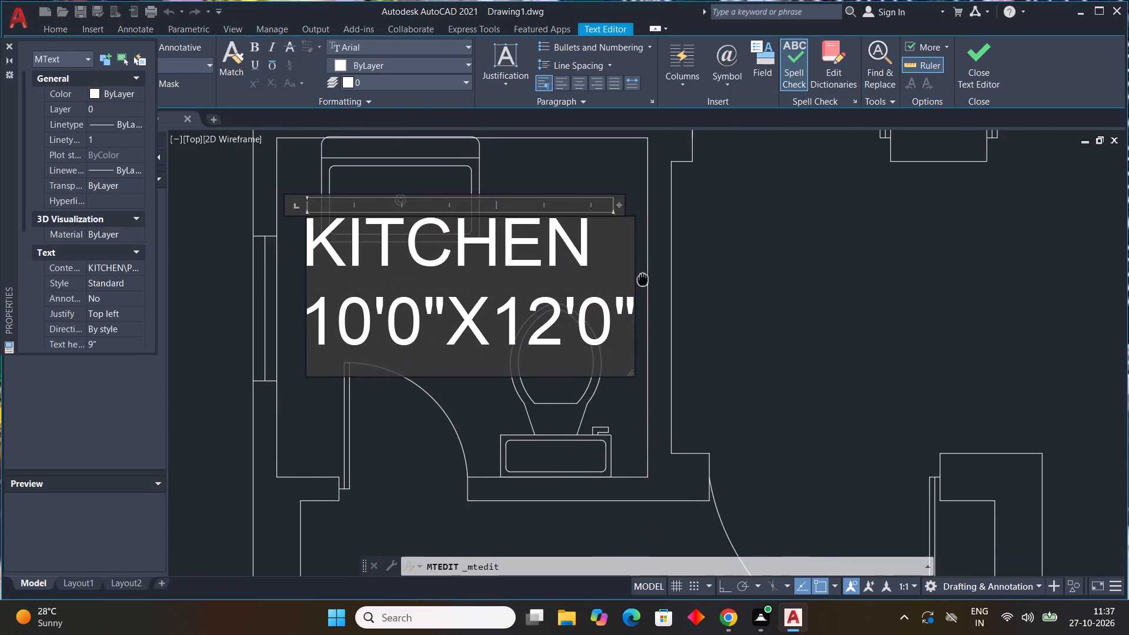
{"action": "middle_click_drag", "start_coordinate": [643, 279], "coordinate": [643, 276]}
{"action": "left_click_drag", "start_coordinate": [622, 203], "coordinate": [736, 206]}
{"action": "left_click", "coordinate": [655, 315]}
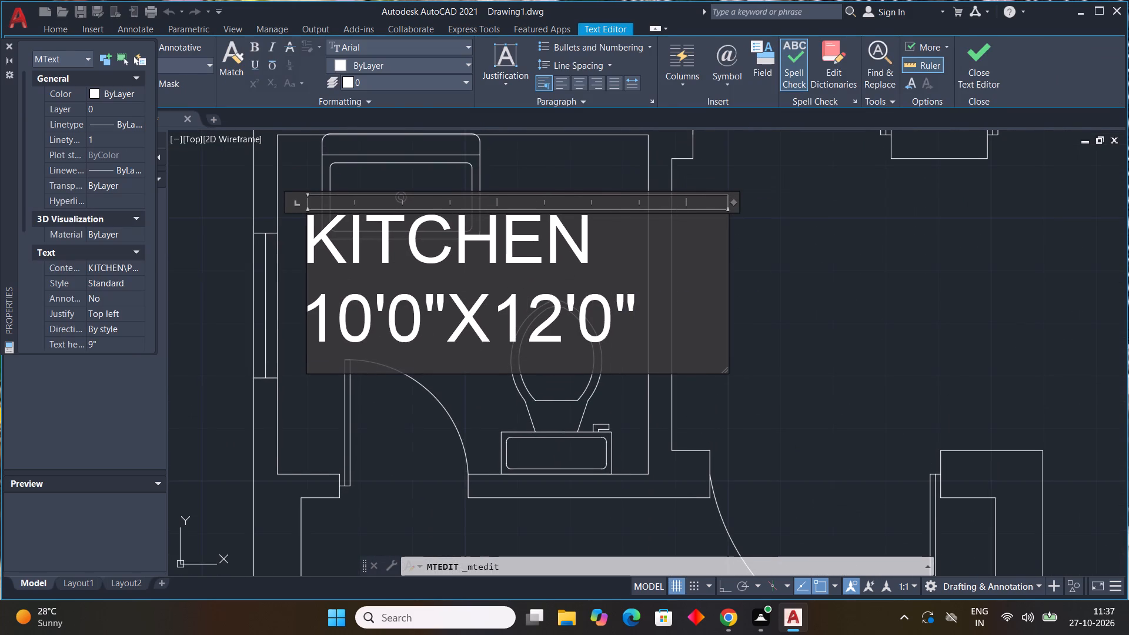
{"action": "key", "text": "BackSpace"}
{"action": "key", "text": "BackSpace"}
{"action": "key", "text": "BackSpace"}
{"action": "key", "text": "BackSpace"}
{"action": "key", "text": "BackSpace"}
{"action": "key", "text": "BackSpace"}
{"action": "key", "text": "BackSpace"}
{"action": "key", "text": "BackSpace"}
{"action": "key", "text": "BackSpace"}
{"action": "key", "text": "BackSpace"}
{"action": "key", "text": "BackSpace"}
{"action": "key", "text": "BackSpace"}
{"action": "key", "text": "BackSpace"}
{"action": "key", "text": "BackSpace"}
{"action": "key", "text": "BackSpace"}
{"action": "key", "text": "BackSpace"}
{"action": "key", "text": "BackSpace"}
{"action": "key", "text": "BackSpace"}
{"action": "key", "text": "BackSpace"}
{"action": "key", "text": "BackSpace"}
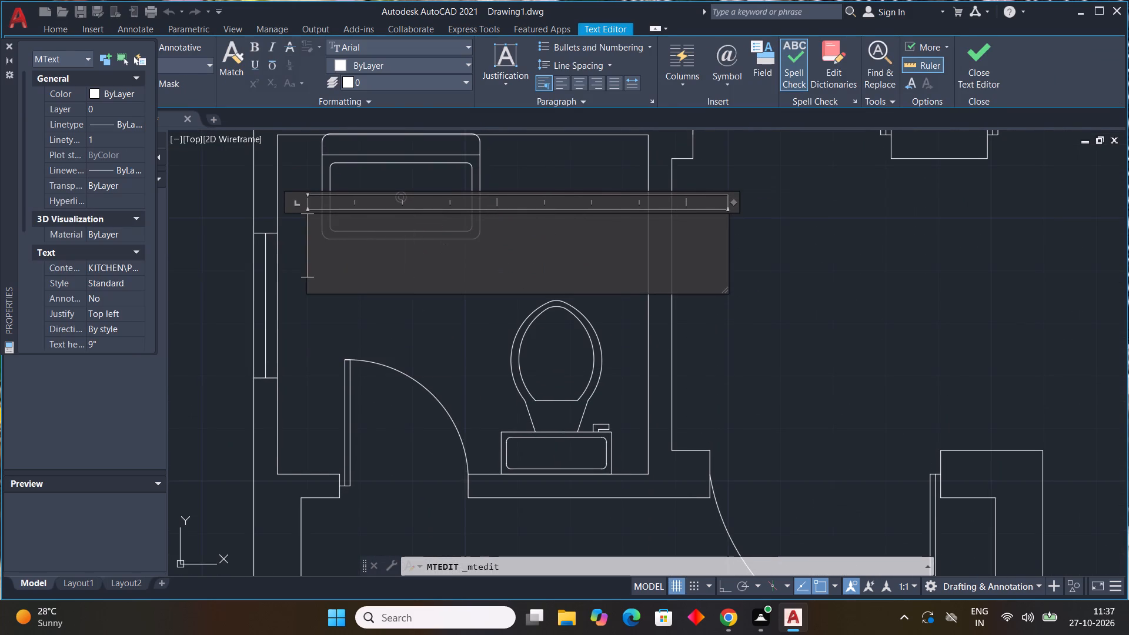
{"action": "type", "text": "BATH"}
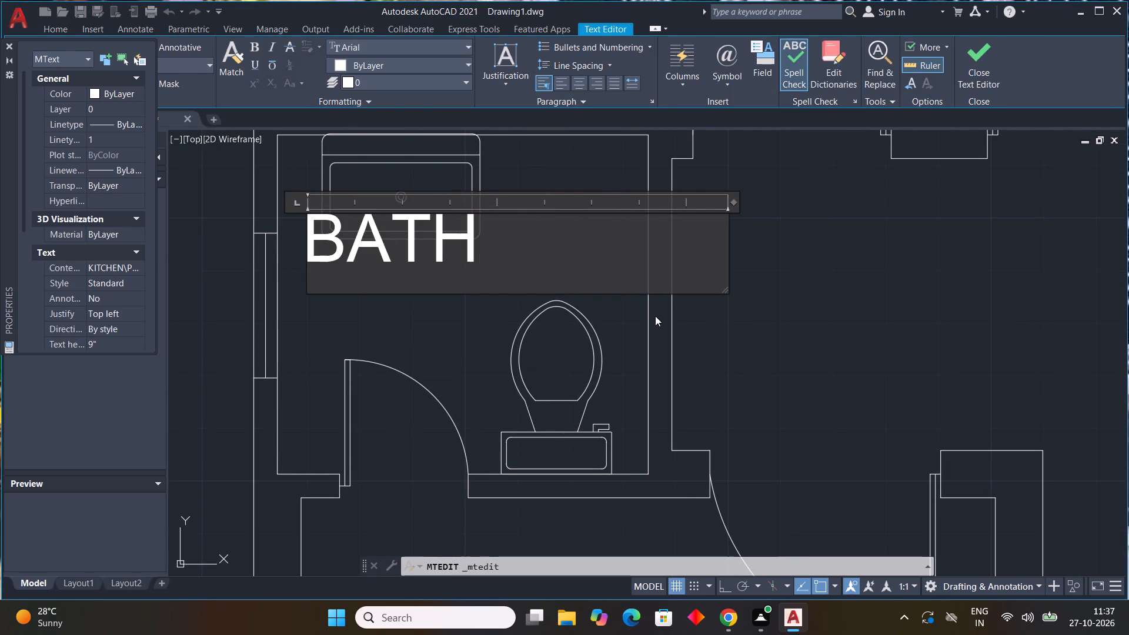
{"action": "key", "text": "Return"}
{"action": "type", "text": "5'6\"X5'0\""}
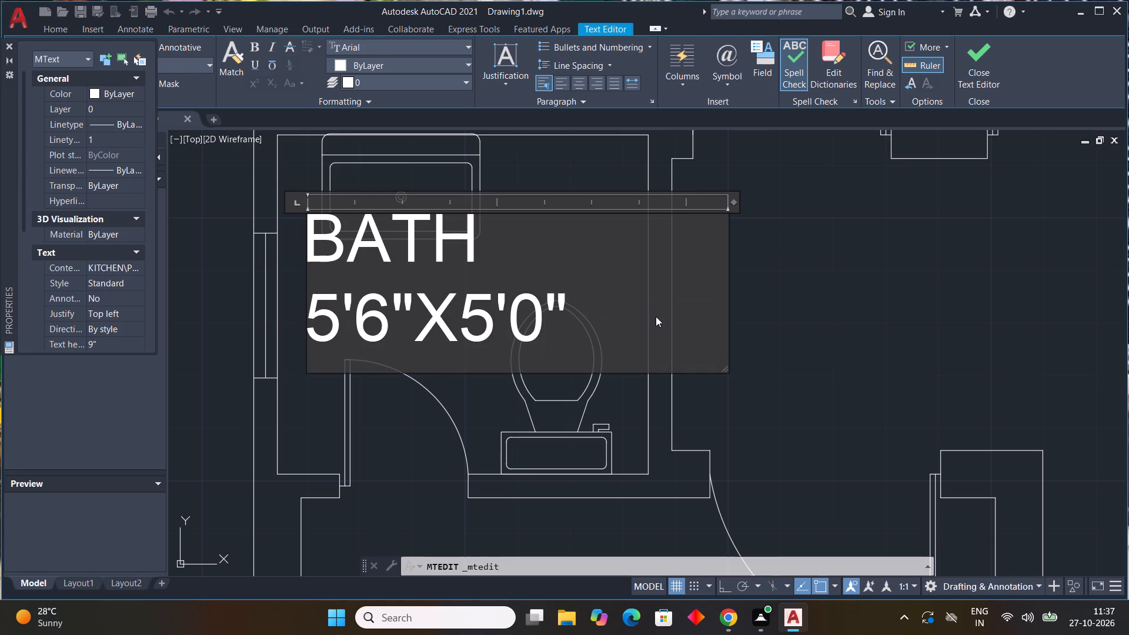
{"action": "left_click", "coordinate": [837, 326]}
Widen the label in the bedroom above the staircase and replace its text with "BED ROOM" over "11'0"X18'6"".
{"action": "scroll", "coordinate": [828, 329], "scroll_direction": "down", "scroll_amount": 2}
{"action": "middle_click_drag", "start_coordinate": [827, 330], "coordinate": [525, 367]}
{"action": "scroll", "coordinate": [745, 382], "scroll_direction": "down", "scroll_amount": 1}
{"action": "middle_click_drag", "start_coordinate": [734, 411], "coordinate": [726, 404]}
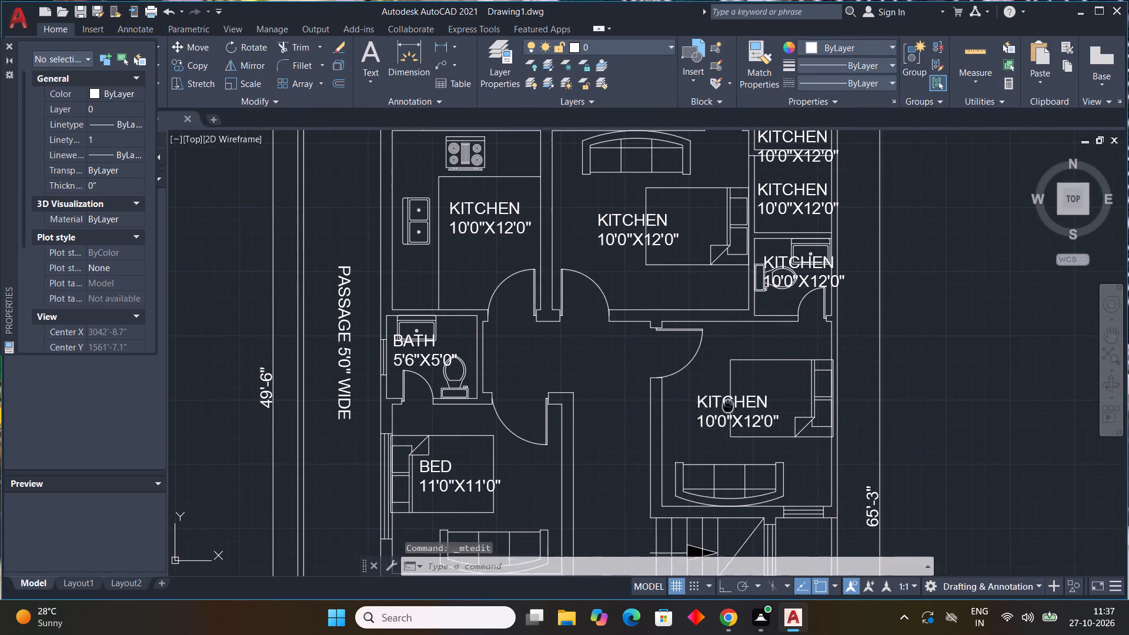
{"action": "middle_click_drag", "start_coordinate": [726, 404], "coordinate": [583, 271]}
{"action": "middle_click", "coordinate": [583, 271]}
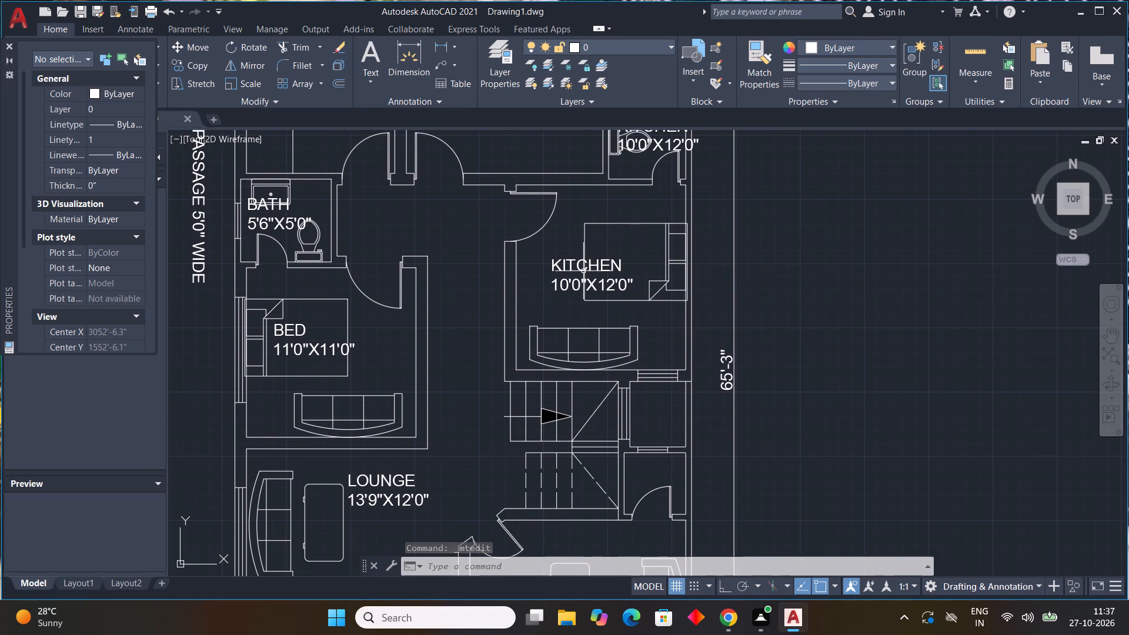
{"action": "double_click", "coordinate": [608, 268]}
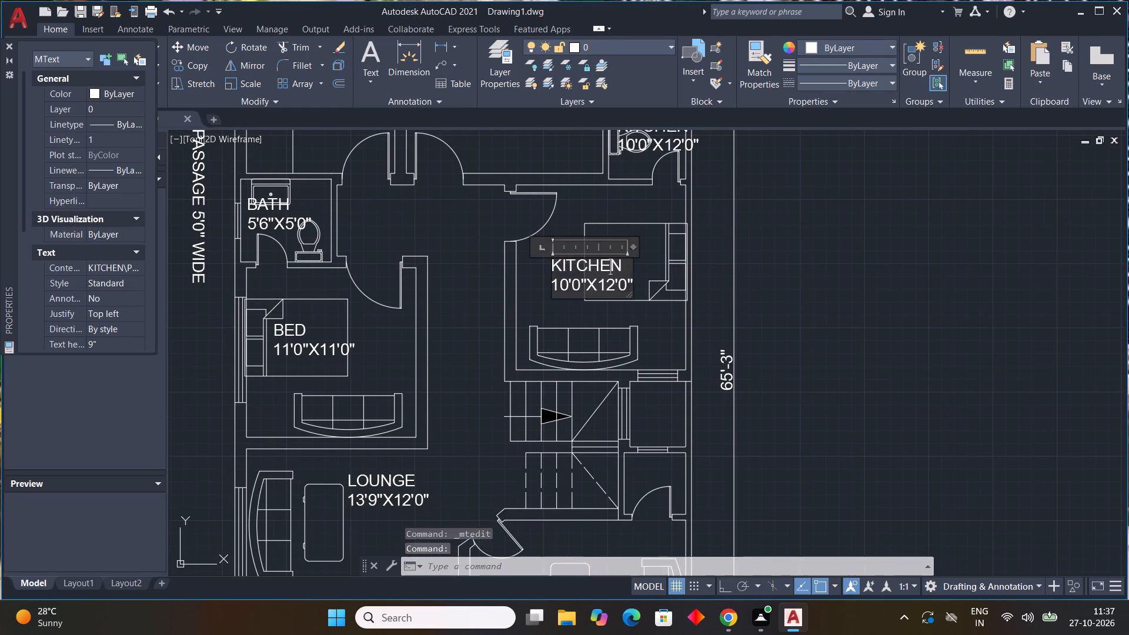
{"action": "scroll", "coordinate": [637, 261], "scroll_direction": "up", "scroll_amount": 2}
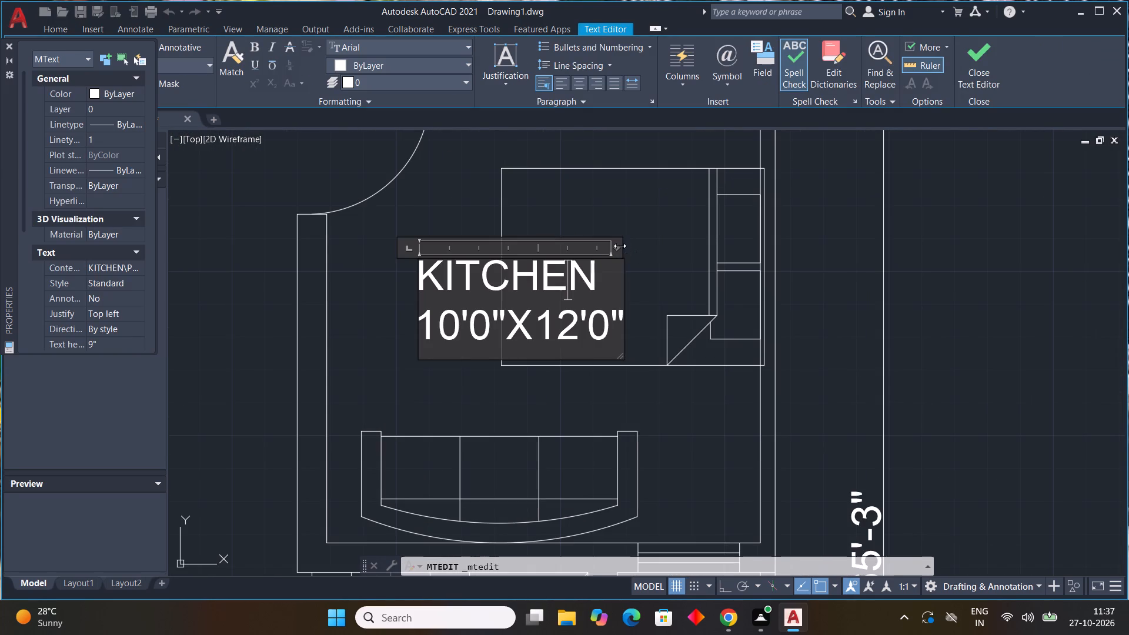
{"action": "left_click_drag", "start_coordinate": [619, 248], "coordinate": [736, 240]}
{"action": "left_click", "coordinate": [645, 320]}
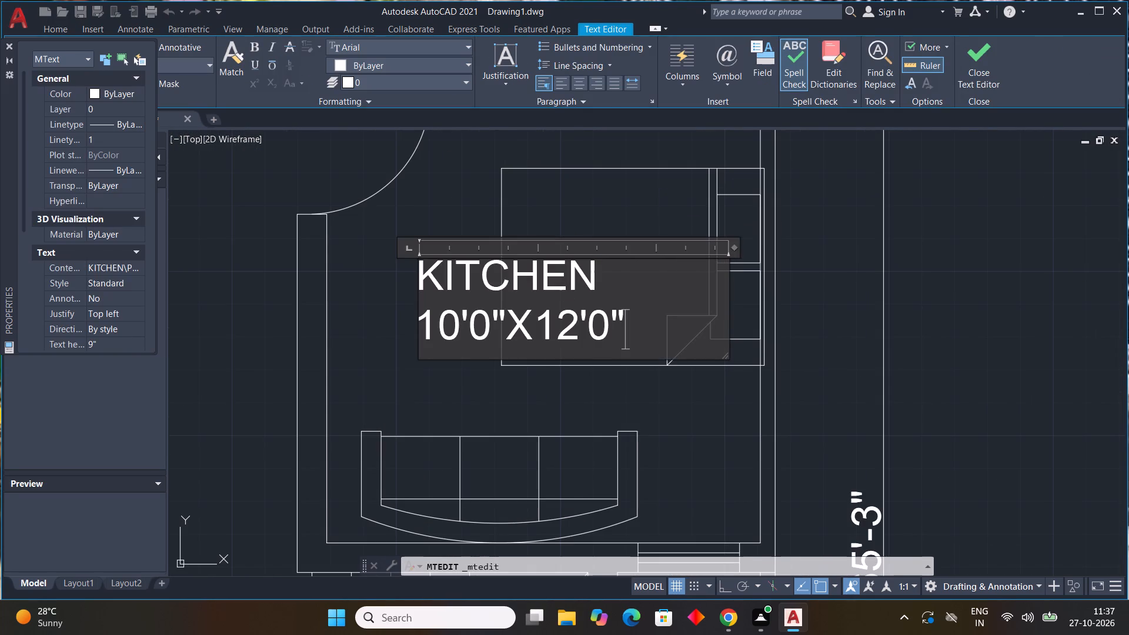
{"action": "key", "text": "BackSpace"}
{"action": "key", "text": "BackSpace"}
{"action": "key", "text": "BackSpace"}
{"action": "key", "text": "BackSpace"}
{"action": "key", "text": "BackSpace"}
{"action": "key", "text": "BackSpace"}
{"action": "key", "text": "BackSpace"}
{"action": "key", "text": "BackSpace"}
{"action": "key", "text": "BackSpace"}
{"action": "key", "text": "BackSpace"}
{"action": "key", "text": "BackSpace"}
{"action": "key", "text": "BackSpace"}
{"action": "key", "text": "BackSpace"}
{"action": "key", "text": "BackSpace"}
{"action": "key", "text": "BackSpace"}
{"action": "key", "text": "BackSpace"}
{"action": "key", "text": "BackSpace"}
{"action": "key", "text": "BackSpace"}
{"action": "key", "text": "BackSpace"}
{"action": "key", "text": "BackSpace"}
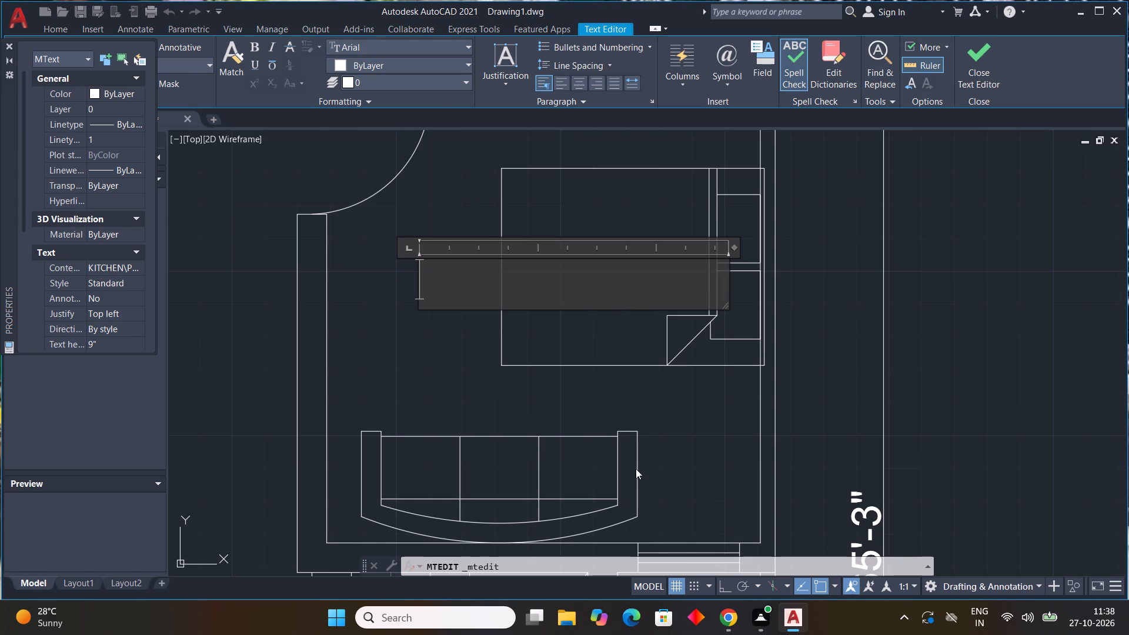
{"action": "middle_click_drag", "start_coordinate": [647, 316], "coordinate": [698, 439]}
{"action": "middle_click", "coordinate": [698, 439]}
{"action": "scroll", "coordinate": [692, 428], "scroll_direction": "down", "scroll_amount": 2}
{"action": "middle_click_drag", "start_coordinate": [691, 429], "coordinate": [684, 428]}
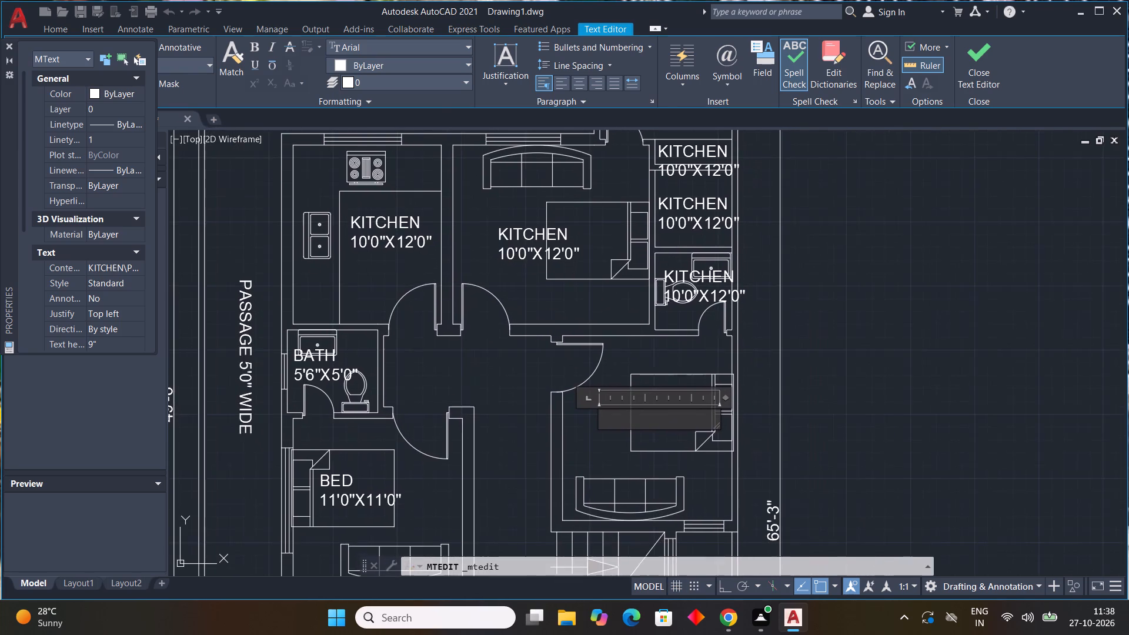
{"action": "scroll", "coordinate": [624, 431], "scroll_direction": "up", "scroll_amount": 2}
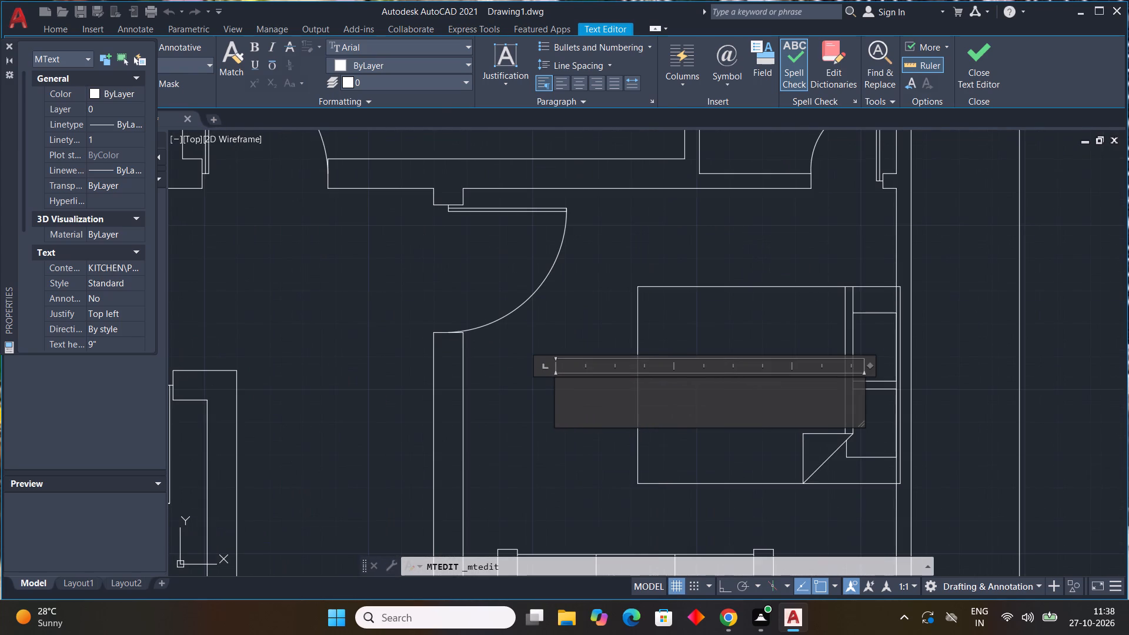
{"action": "type", "text": "BR"}
{"action": "key", "text": "BackSpace"}
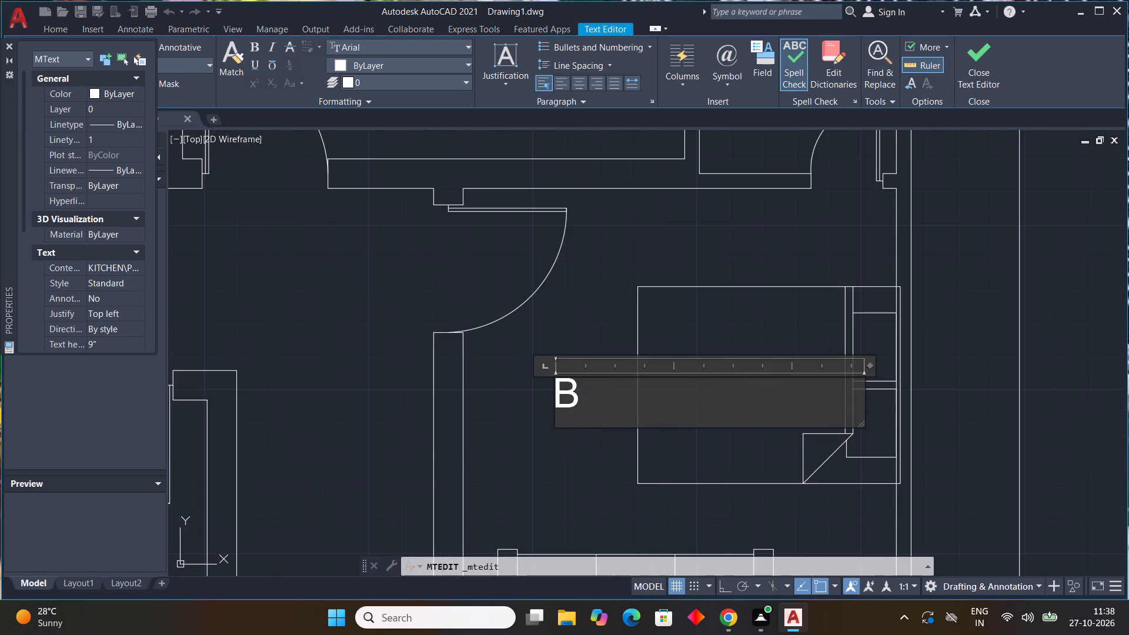
{"action": "type", "text": "ED"}
{"action": "key", "text": "space"}
{"action": "type", "text": "ROOM"}
{"action": "key", "text": "Return"}
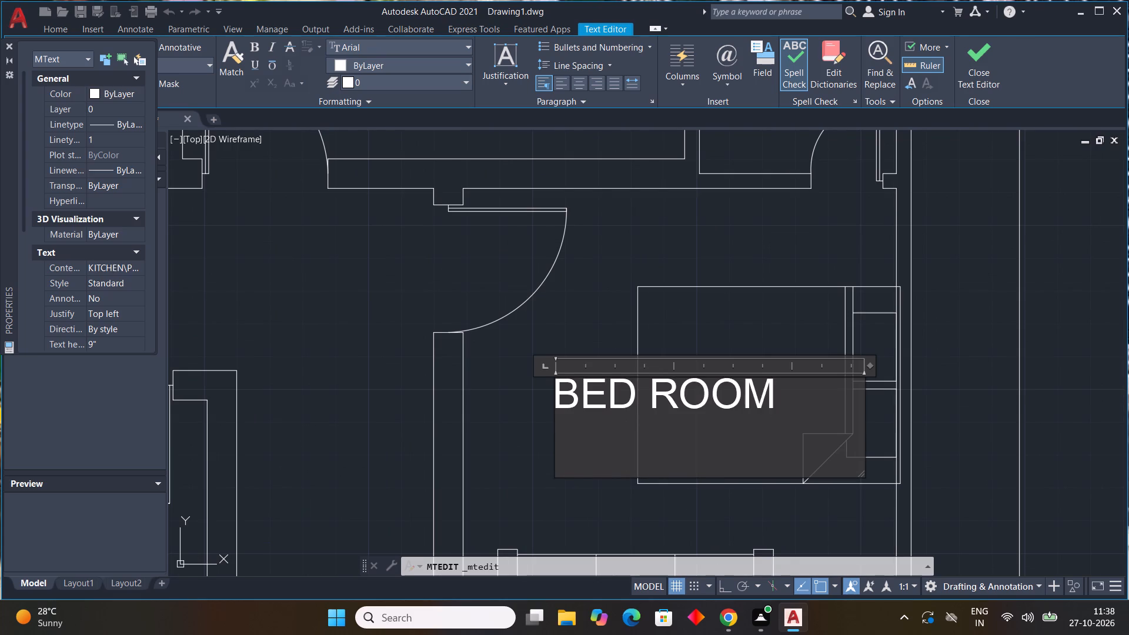
{"action": "type", "text": "11'0\""}
{"action": "key", "text": "x"}
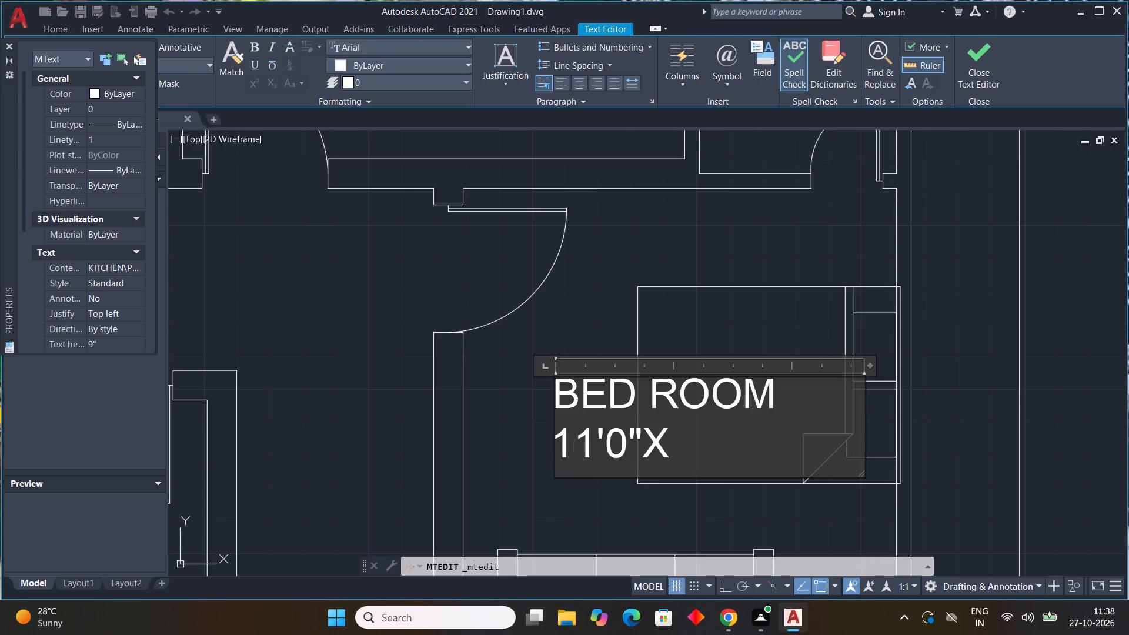
{"action": "type", "text": "18'9"}
{"action": "key", "text": "BackSpace"}
{"action": "type", "text": "6\""}
{"action": "key", "text": "Return"}
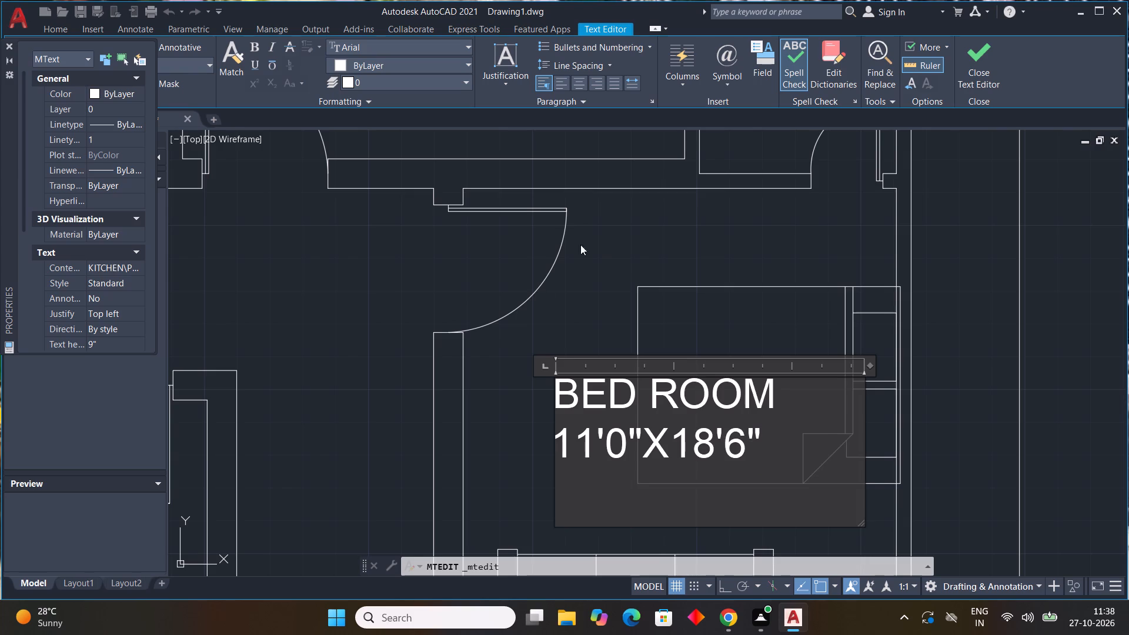
{"action": "left_click", "coordinate": [597, 258]}
{"action": "scroll", "coordinate": [599, 260], "scroll_direction": "down", "scroll_amount": 2}
{"action": "middle_click_drag", "start_coordinate": [600, 265], "coordinate": [613, 240]}
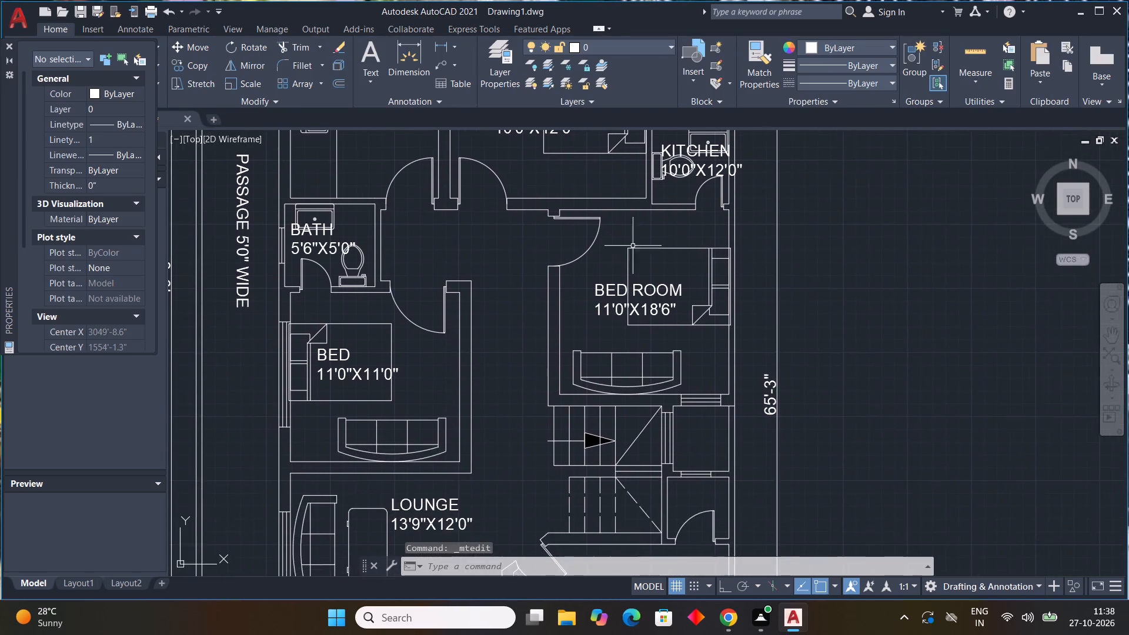
Widen the label in the small bathroom above the BED ROOM and replace its text with "BATH" over "5'0"X5'0"".
{"action": "scroll", "coordinate": [693, 261], "scroll_direction": "down", "scroll_amount": 2}
{"action": "middle_click_drag", "start_coordinate": [672, 422], "coordinate": [657, 493]}
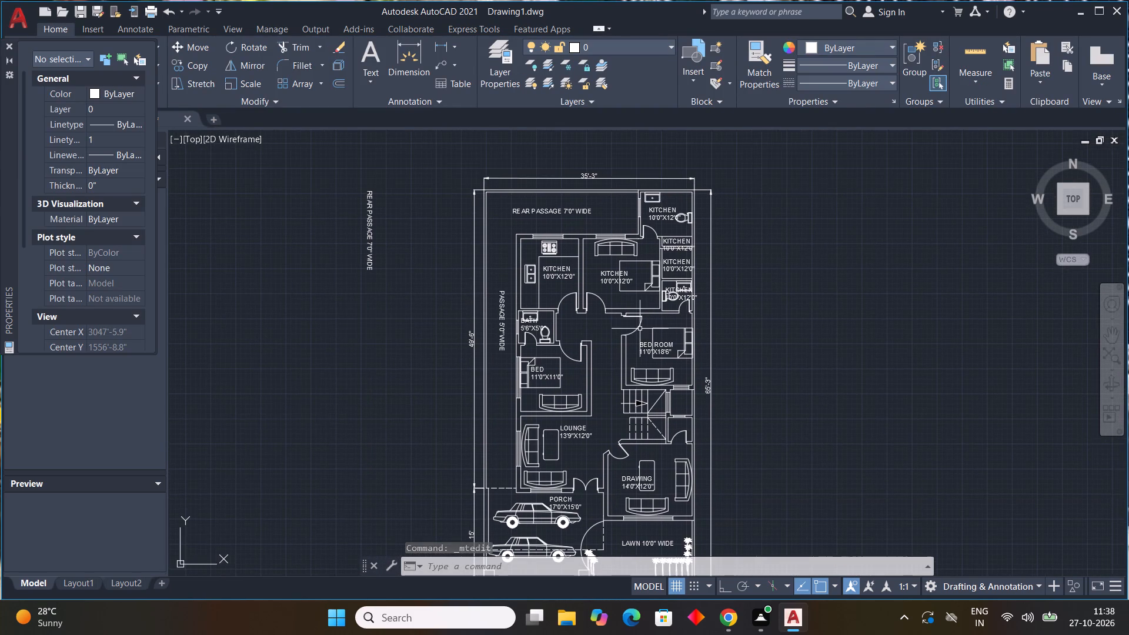
{"action": "scroll", "coordinate": [671, 290], "scroll_direction": "up", "scroll_amount": 3}
{"action": "double_click", "coordinate": [687, 291]}
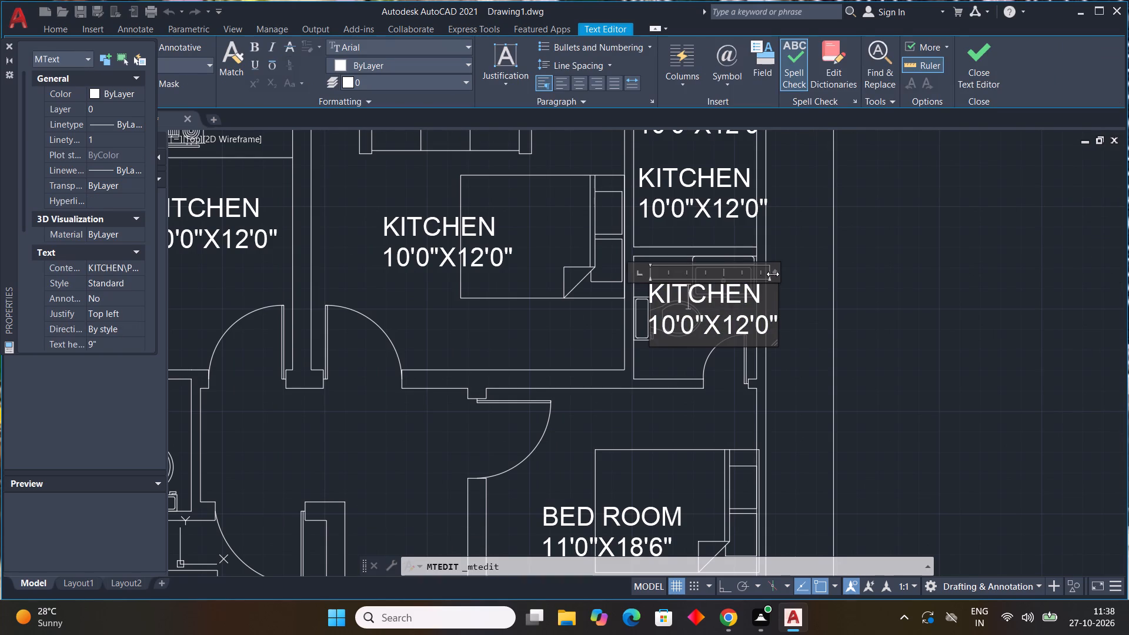
{"action": "left_click_drag", "start_coordinate": [773, 274], "coordinate": [803, 268]}
{"action": "left_click", "coordinate": [798, 312]}
{"action": "left_click", "coordinate": [788, 330]}
{"action": "key", "text": "BackSpace"}
{"action": "key", "text": "BackSpace"}
{"action": "key", "text": "BackSpace"}
{"action": "key", "text": "BackSpace"}
{"action": "key", "text": "BackSpace"}
{"action": "key", "text": "BackSpace"}
{"action": "key", "text": "BackSpace"}
{"action": "key", "text": "BackSpace"}
{"action": "key", "text": "BackSpace"}
{"action": "key", "text": "BackSpace"}
{"action": "key", "text": "BackSpace"}
{"action": "key", "text": "BackSpace"}
{"action": "key", "text": "BackSpace"}
{"action": "key", "text": "BackSpace"}
{"action": "key", "text": "BackSpace"}
{"action": "key", "text": "BackSpace"}
{"action": "key", "text": "BackSpace"}
{"action": "key", "text": "BackSpace"}
{"action": "key", "text": "BackSpace"}
{"action": "key", "text": "BackSpace"}
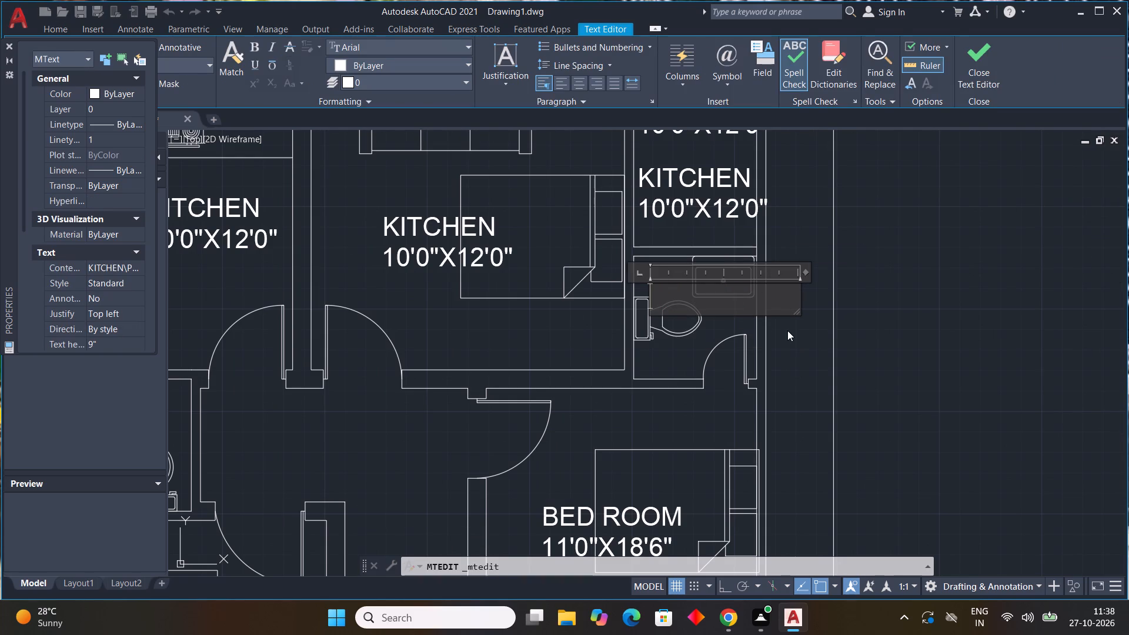
{"action": "type", "text": "BATH"}
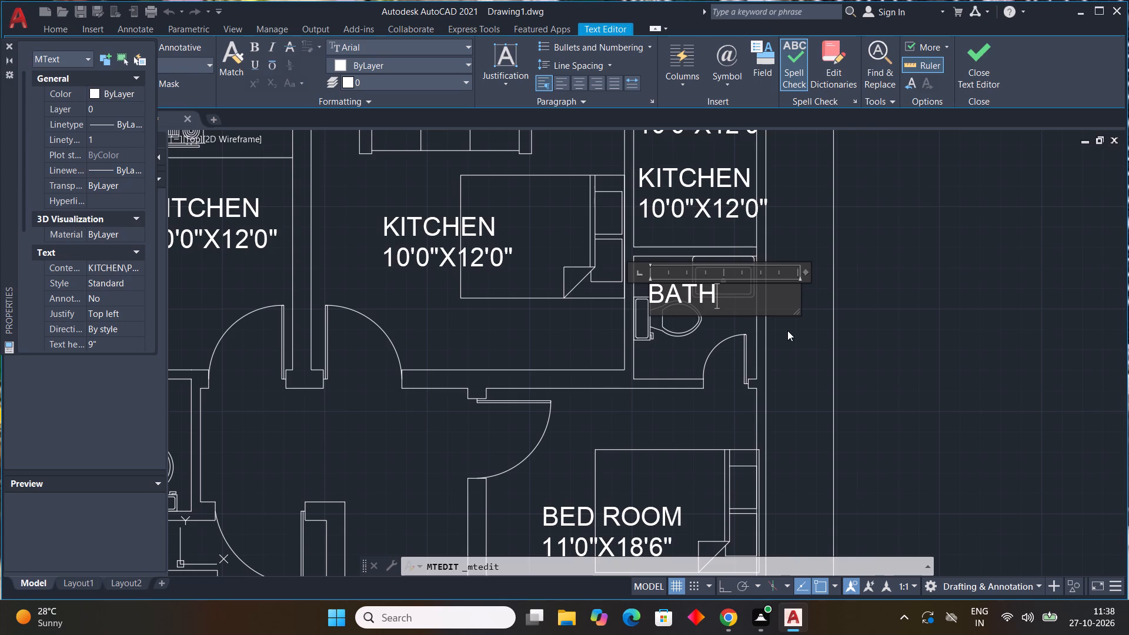
{"action": "key", "text": "Return"}
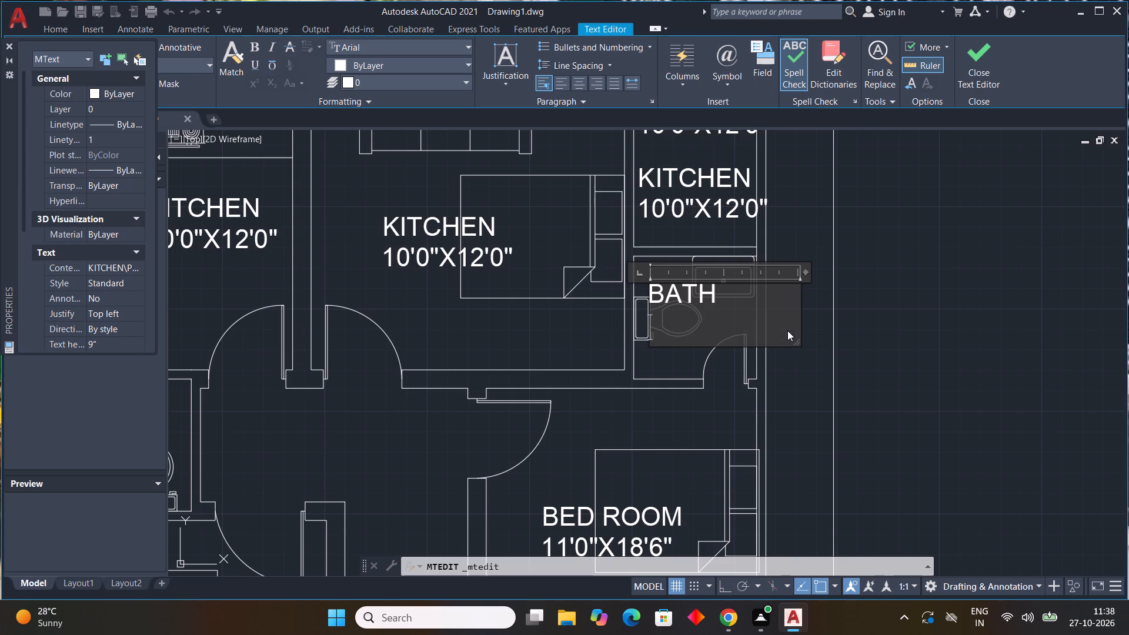
{"action": "type", "text": "5'0\"X"}
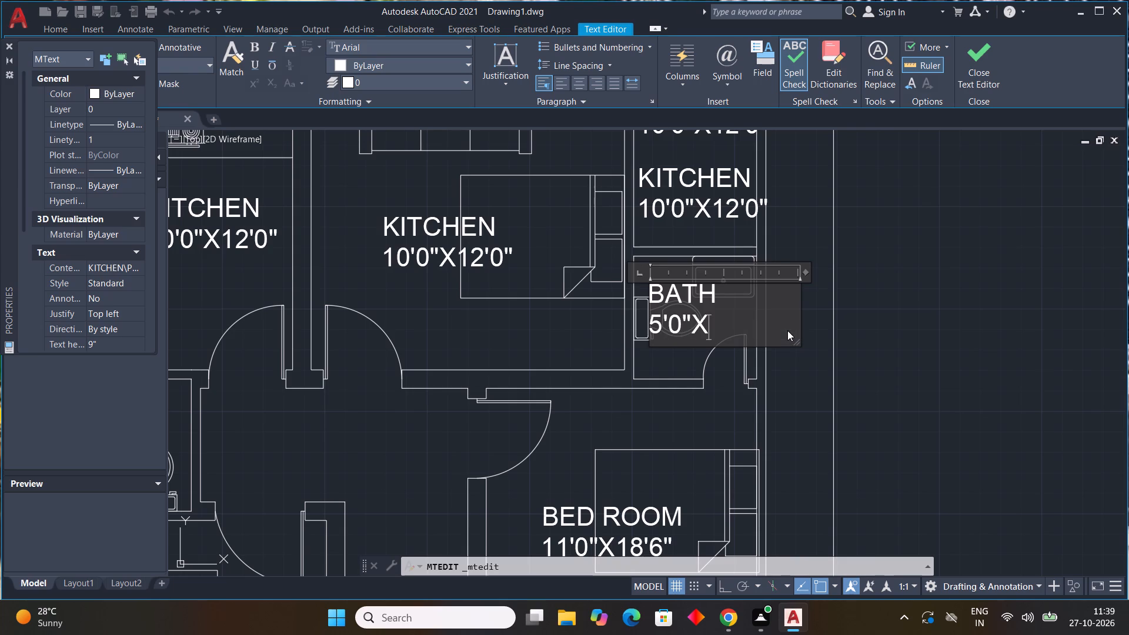
{"action": "type", "text": "5'0\""}
{"action": "left_click", "coordinate": [870, 286]}
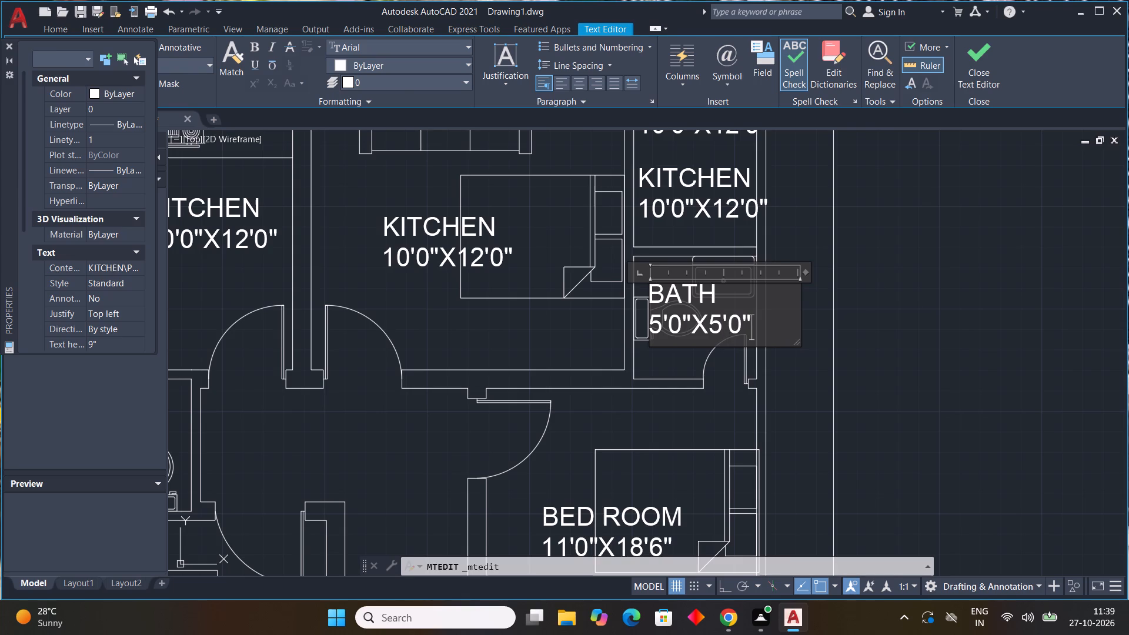
Widen the label in the open space directly above the 5'0"X5'0" bath and replace its text with "PATIO".
{"action": "middle_click_drag", "start_coordinate": [887, 289], "coordinate": [693, 377]}
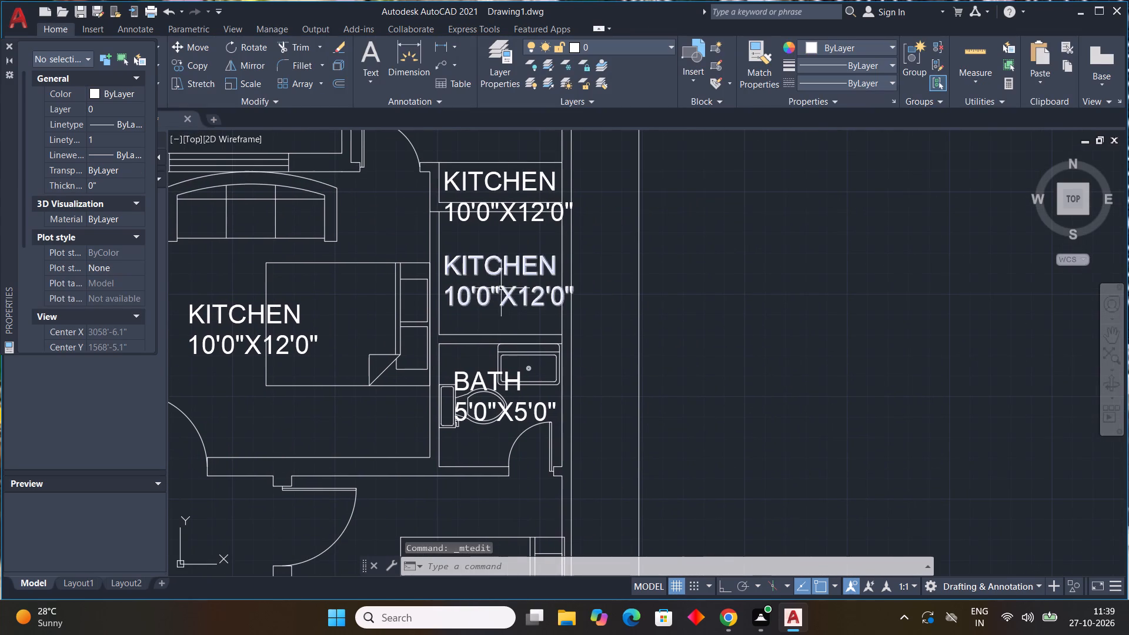
{"action": "double_click", "coordinate": [501, 289]}
{"action": "scroll", "coordinate": [502, 290], "scroll_direction": "up", "scroll_amount": 3}
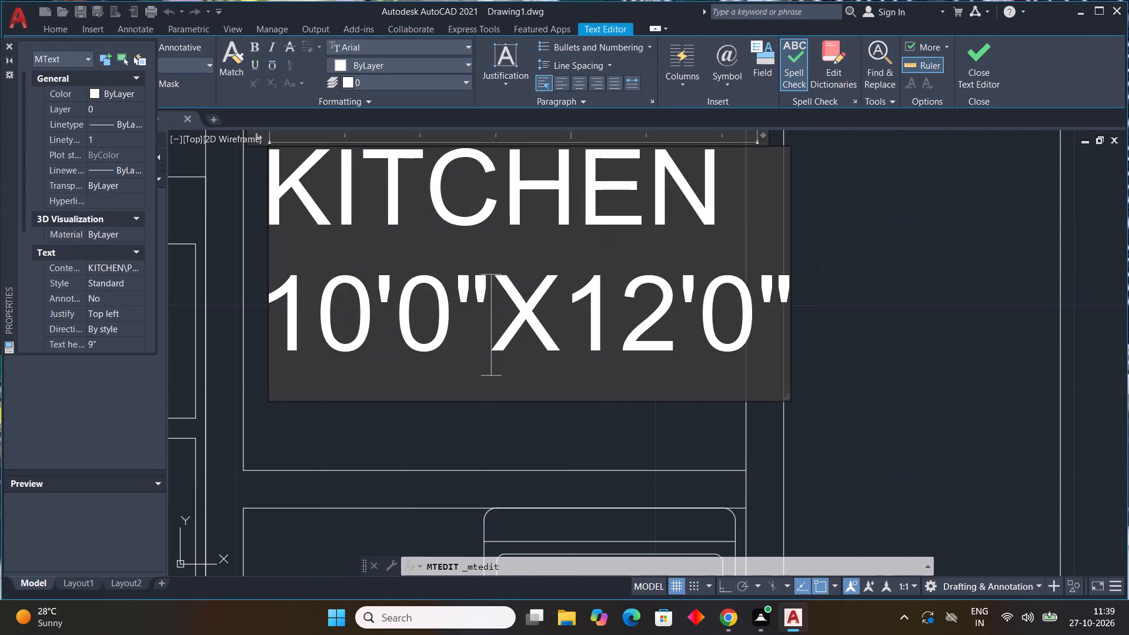
{"action": "middle_click_drag", "start_coordinate": [767, 172], "coordinate": [767, 218]}
{"action": "left_click_drag", "start_coordinate": [760, 182], "coordinate": [829, 182]}
{"action": "left_click_drag", "start_coordinate": [816, 309], "coordinate": [816, 317]}
{"action": "left_click_drag", "start_coordinate": [804, 346], "coordinate": [800, 363]}
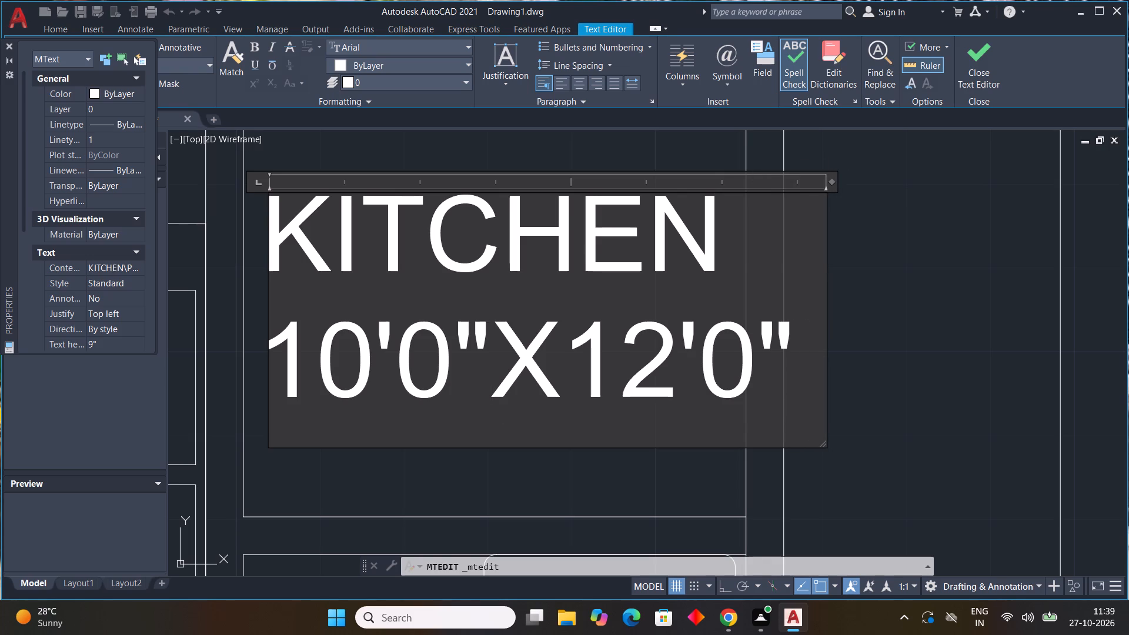
{"action": "key", "text": "BackSpace"}
{"action": "key", "text": "BackSpace"}
{"action": "key", "text": "BackSpace"}
{"action": "key", "text": "BackSpace"}
{"action": "key", "text": "BackSpace"}
{"action": "key", "text": "BackSpace"}
{"action": "key", "text": "BackSpace"}
{"action": "key", "text": "BackSpace"}
{"action": "key", "text": "BackSpace"}
{"action": "key", "text": "BackSpace"}
{"action": "key", "text": "BackSpace"}
{"action": "key", "text": "BackSpace"}
{"action": "key", "text": "BackSpace"}
{"action": "key", "text": "BackSpace"}
{"action": "key", "text": "BackSpace"}
{"action": "key", "text": "BackSpace"}
{"action": "key", "text": "BackSpace"}
{"action": "key", "text": "BackSpace"}
{"action": "key", "text": "BackSpace"}
{"action": "key", "text": "BackSpace"}
{"action": "type", "text": "PATIO"}
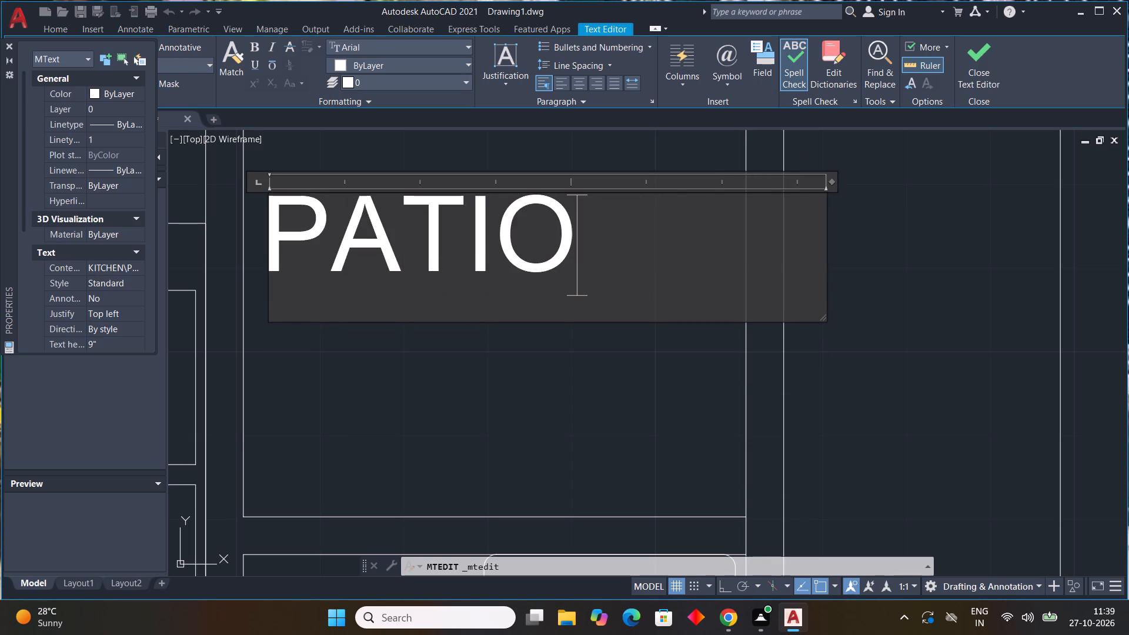
{"action": "left_click", "coordinate": [645, 358]}
Widen the label in the narrow closet above the patio and replace its text with "WARDROBE".
{"action": "scroll", "coordinate": [647, 361], "scroll_direction": "down", "scroll_amount": 3}
{"action": "middle_click_drag", "start_coordinate": [644, 365], "coordinate": [610, 411]}
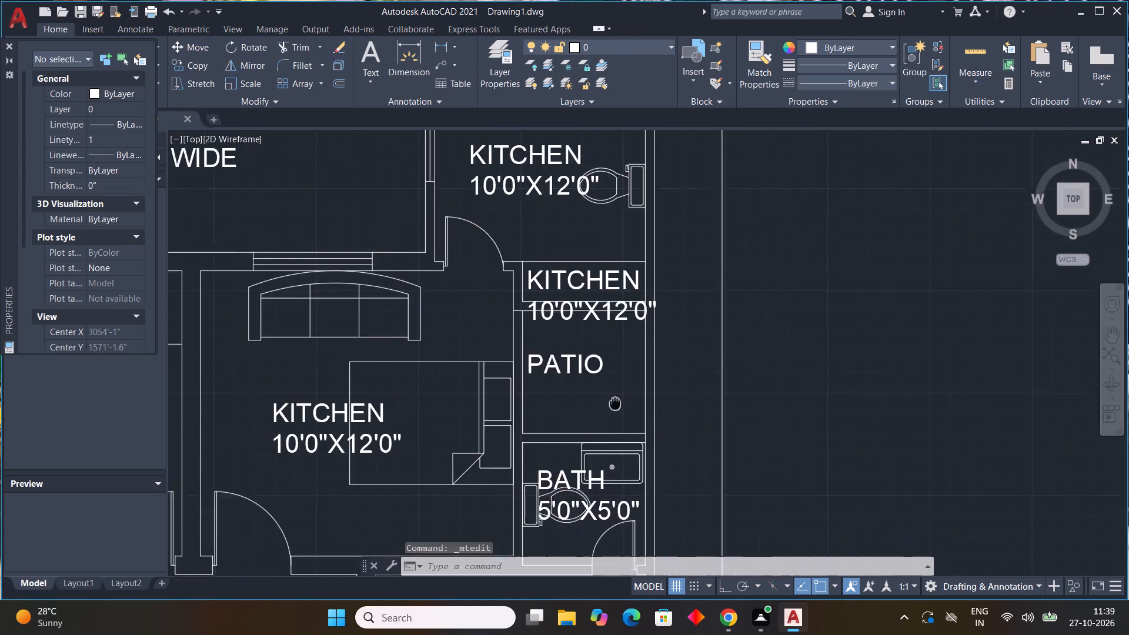
{"action": "middle_click_drag", "start_coordinate": [610, 411], "coordinate": [604, 414]}
{"action": "scroll", "coordinate": [599, 410], "scroll_direction": "up", "scroll_amount": 1}
{"action": "double_click", "coordinate": [579, 236]}
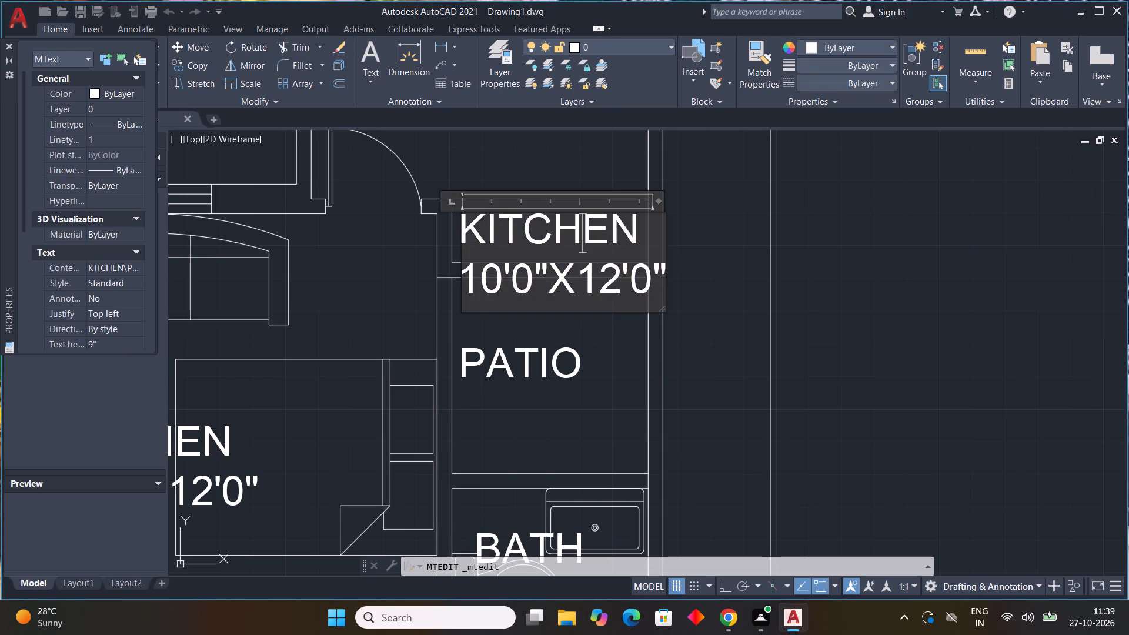
{"action": "left_click_drag", "start_coordinate": [656, 200], "coordinate": [720, 203]}
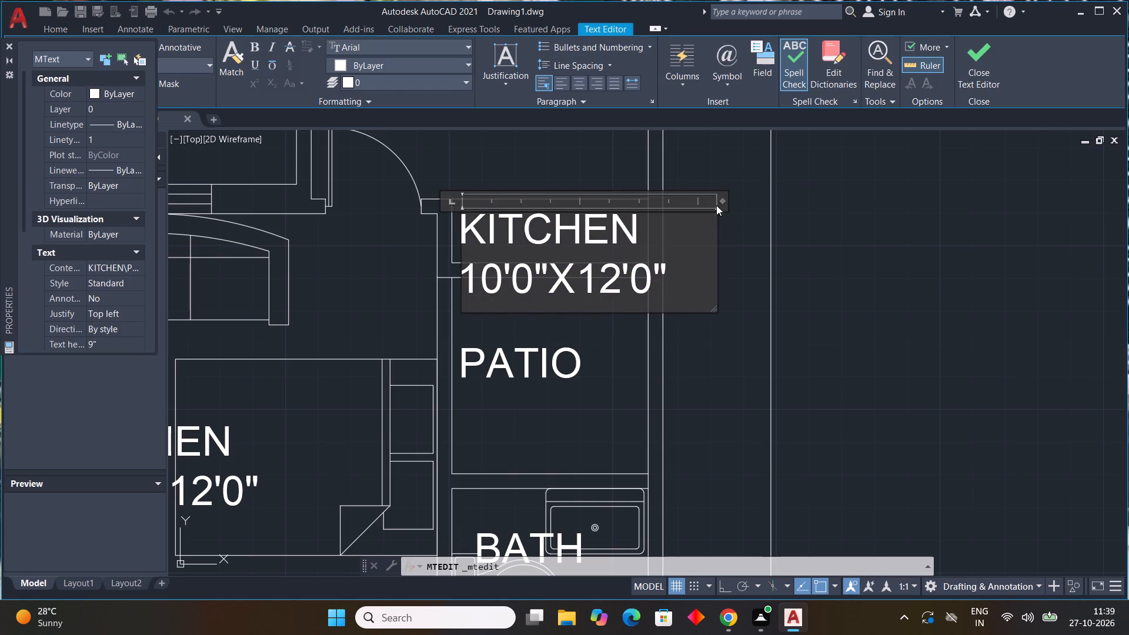
{"action": "left_click", "coordinate": [691, 278]}
{"action": "key", "text": "BackSpace"}
{"action": "key", "text": "BackSpace"}
{"action": "key", "text": "BackSpace"}
{"action": "key", "text": "BackSpace"}
{"action": "key", "text": "BackSpace"}
{"action": "key", "text": "BackSpace"}
{"action": "key", "text": "BackSpace"}
{"action": "key", "text": "BackSpace"}
{"action": "key", "text": "BackSpace"}
{"action": "key", "text": "BackSpace"}
{"action": "key", "text": "BackSpace"}
{"action": "key", "text": "BackSpace"}
{"action": "key", "text": "BackSpace"}
{"action": "key", "text": "BackSpace"}
{"action": "key", "text": "BackSpace"}
{"action": "key", "text": "BackSpace"}
{"action": "key", "text": "BackSpace"}
{"action": "key", "text": "BackSpace"}
{"action": "key", "text": "BackSpace"}
{"action": "key", "text": "BackSpace"}
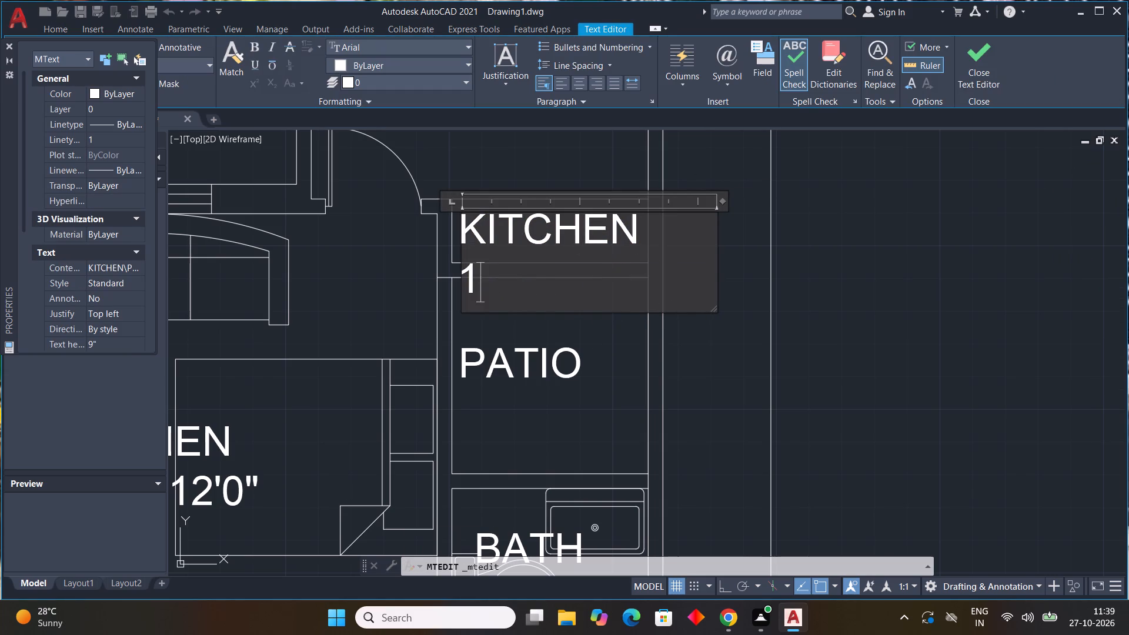
{"action": "type", "text": "WARD"}
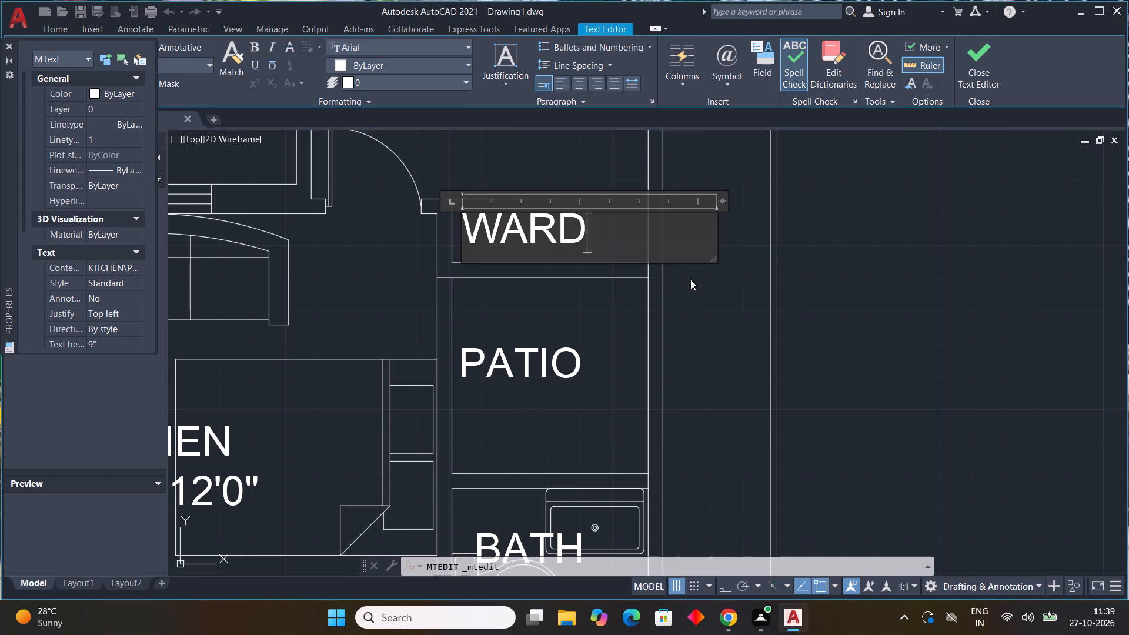
{"action": "type", "text": "RO"}
{"action": "type", "text": "BE"}
{"action": "left_click", "coordinate": [469, 173]}
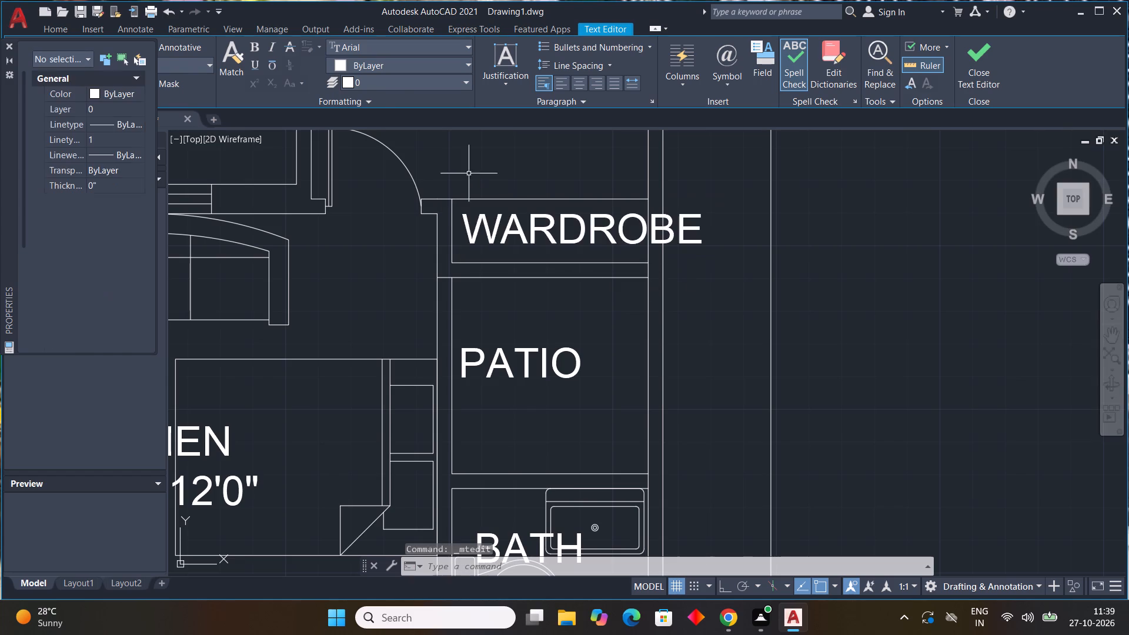
Set the text height of the WARDROBE label to 7".
{"action": "left_click", "coordinate": [552, 243]}
{"action": "scroll", "coordinate": [80, 162], "scroll_direction": "down", "scroll_amount": 3}
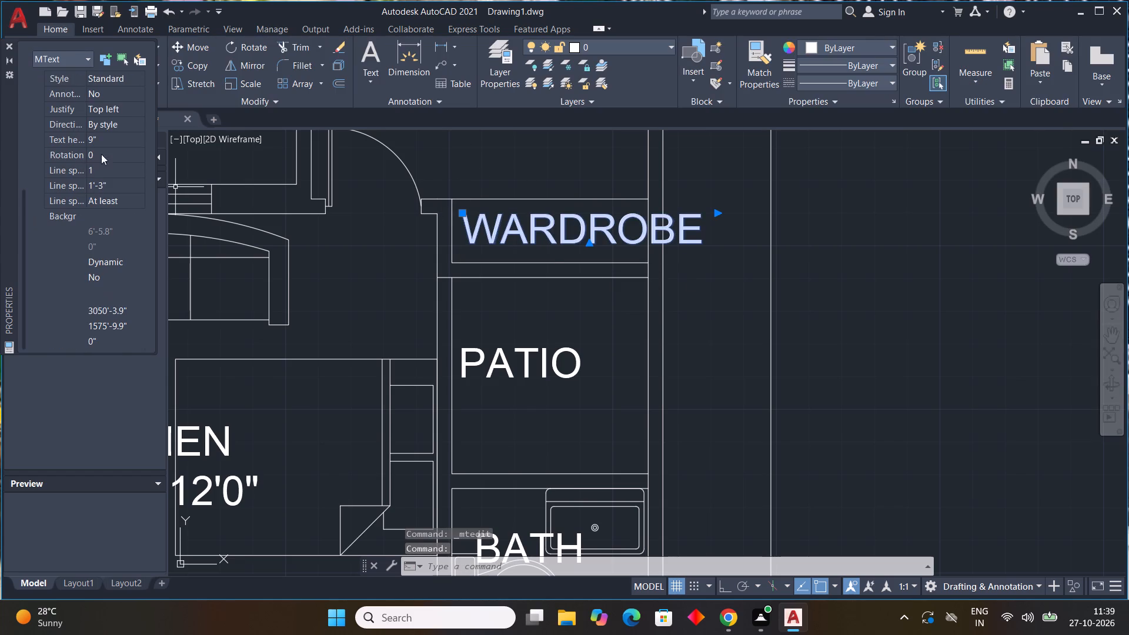
{"action": "left_click", "coordinate": [108, 132]}
{"action": "left_click_drag", "start_coordinate": [109, 132], "coordinate": [25, 138]}
{"action": "type", "text": "7\""}
{"action": "key", "text": "Return"}
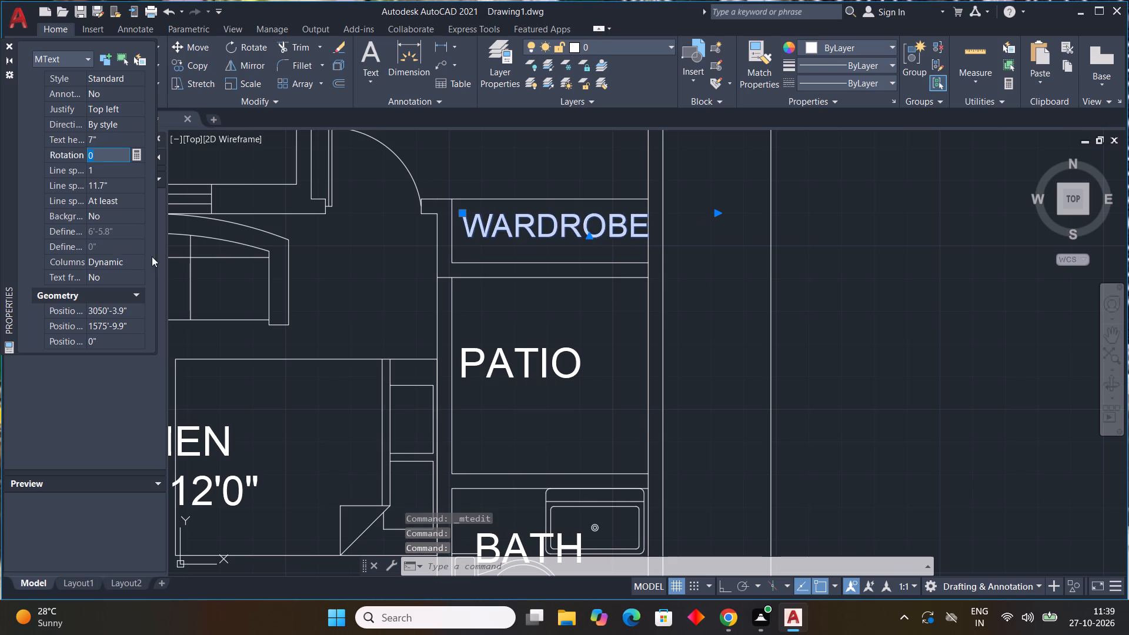
{"action": "key", "text": "Escape"}
Widen the label in the bathroom above the wardrobe and replace its text with "DRESS/BATH" over "8'7"X9'0"".
{"action": "scroll", "coordinate": [335, 250], "scroll_direction": "down", "scroll_amount": 3}
{"action": "middle_click_drag", "start_coordinate": [450, 282], "coordinate": [482, 368]}
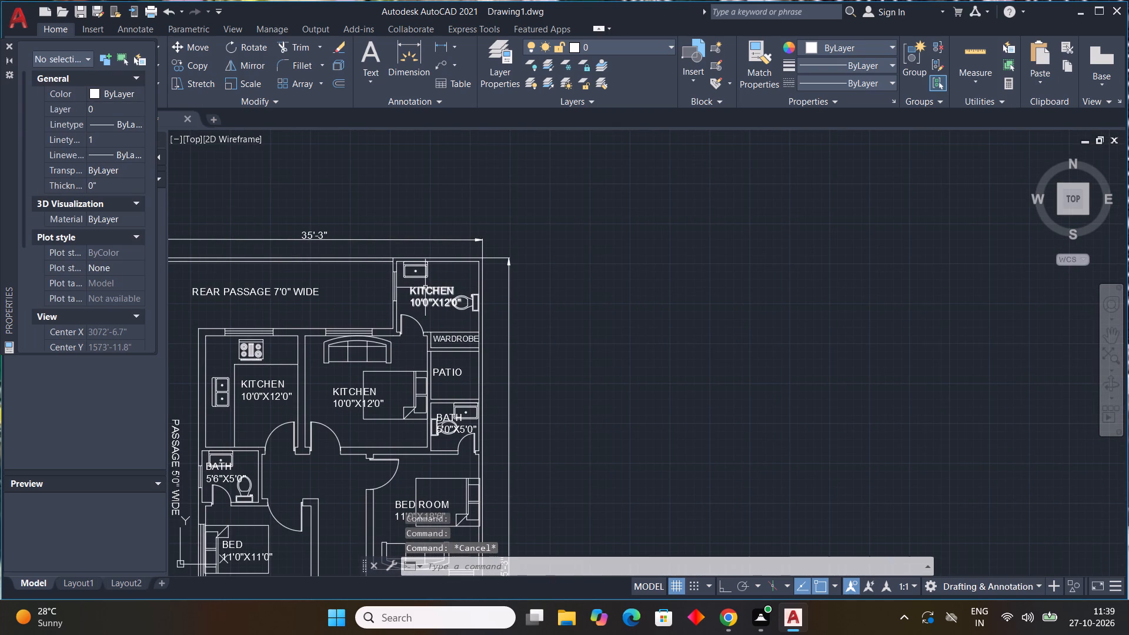
{"action": "double_click", "coordinate": [426, 286]}
{"action": "scroll", "coordinate": [446, 295], "scroll_direction": "up", "scroll_amount": 4}
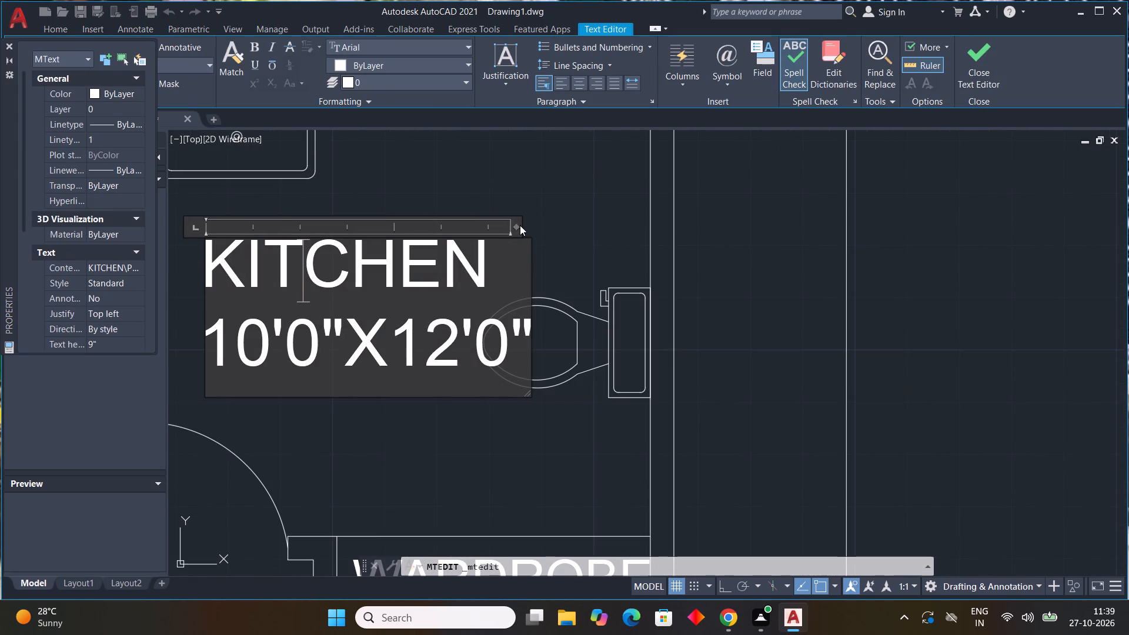
{"action": "left_click", "coordinate": [510, 225]}
{"action": "left_click_drag", "start_coordinate": [515, 229], "coordinate": [693, 226]}
{"action": "left_click", "coordinate": [559, 350]}
{"action": "key", "text": "BackSpace"}
{"action": "key", "text": "BackSpace"}
{"action": "key", "text": "BackSpace"}
{"action": "key", "text": "BackSpace"}
{"action": "key", "text": "BackSpace"}
{"action": "key", "text": "BackSpace"}
{"action": "key", "text": "BackSpace"}
{"action": "key", "text": "BackSpace"}
{"action": "key", "text": "BackSpace"}
{"action": "key", "text": "BackSpace"}
{"action": "key", "text": "BackSpace"}
{"action": "key", "text": "BackSpace"}
{"action": "key", "text": "BackSpace"}
{"action": "key", "text": "BackSpace"}
{"action": "key", "text": "BackSpace"}
{"action": "key", "text": "BackSpace"}
{"action": "key", "text": "BackSpace"}
{"action": "key", "text": "BackSpace"}
{"action": "key", "text": "BackSpace"}
{"action": "key", "text": "BackSpace"}
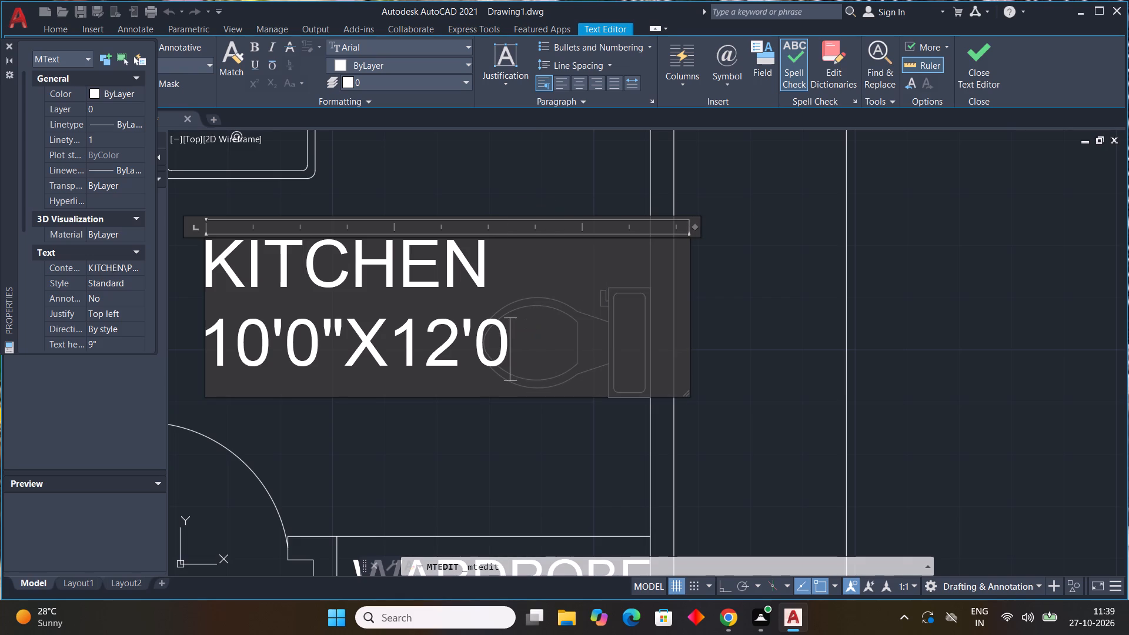
{"action": "type", "text": "DRESS"}
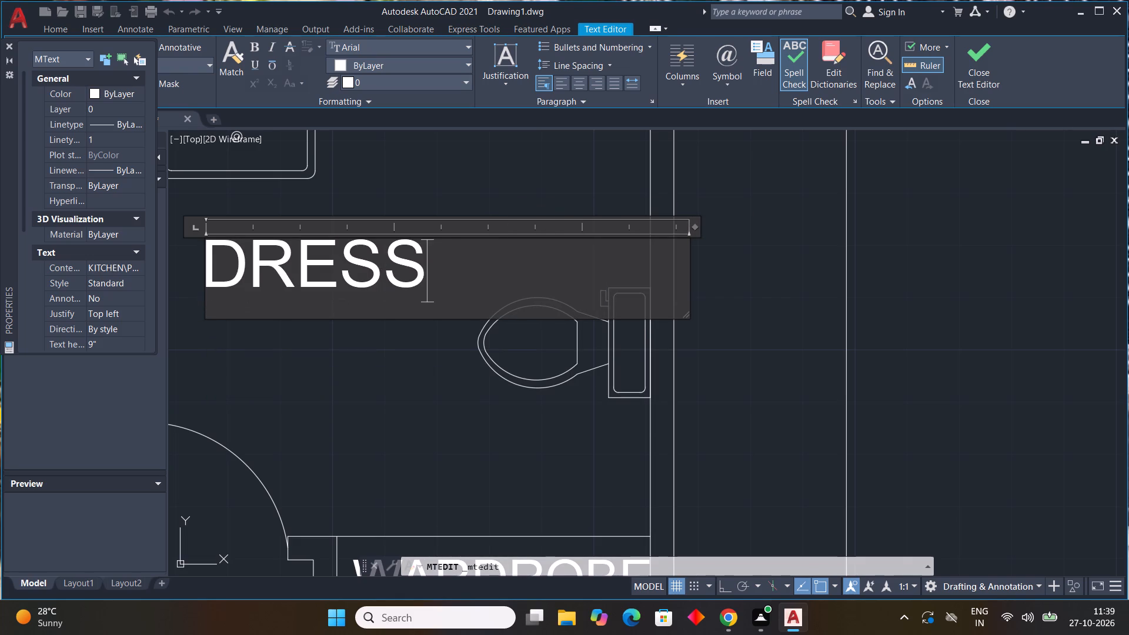
{"action": "type", "text": "/BATH"}
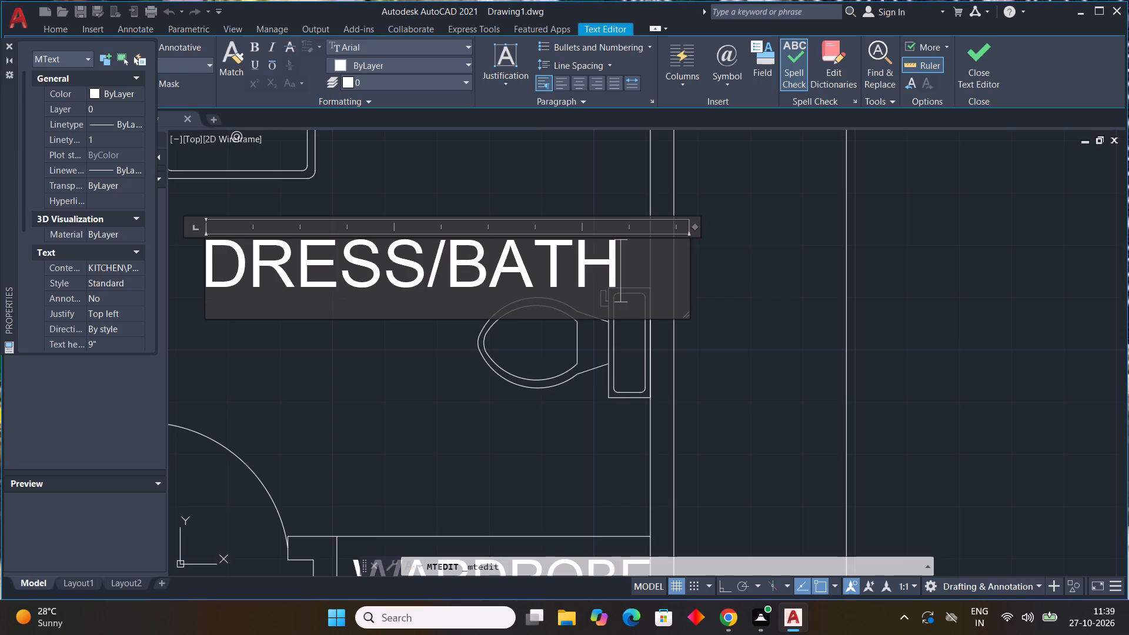
{"action": "key", "text": "Return"}
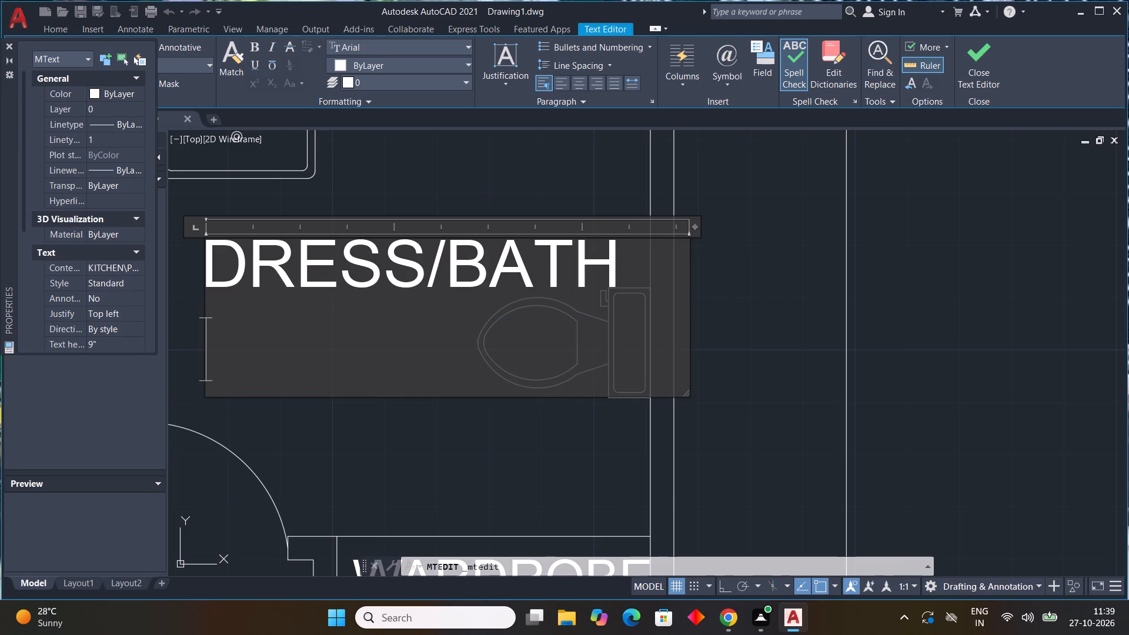
{"action": "type", "text": "8'7\"X"}
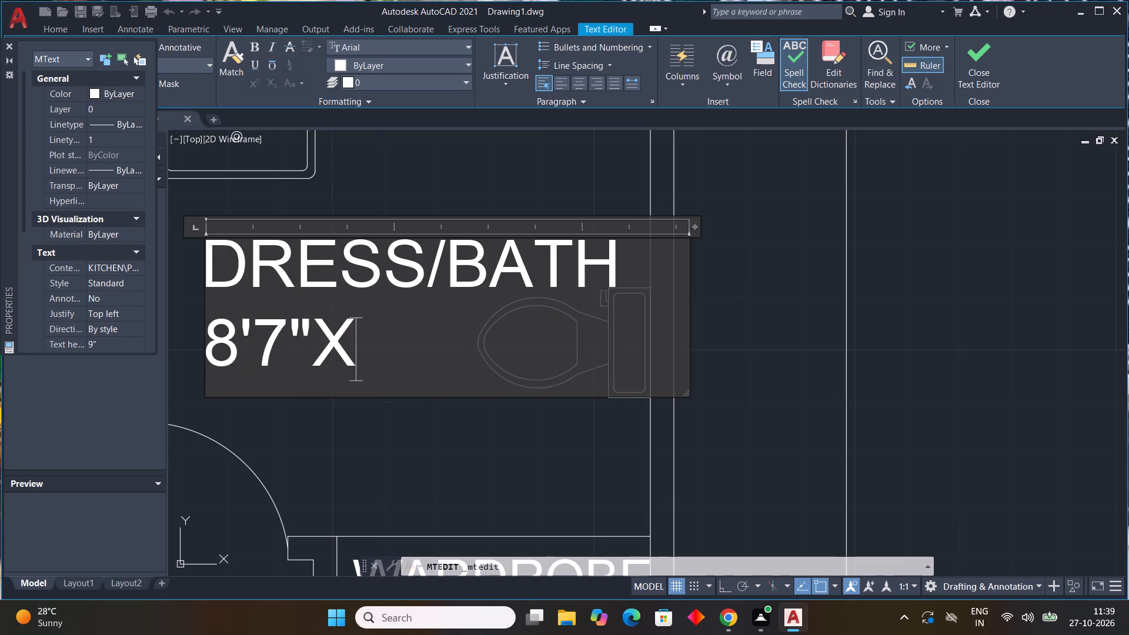
{"action": "type", "text": "9'0\""}
{"action": "left_click", "coordinate": [443, 448]}
Widen the copied kitchen label in the room with the sofa and bed beside the kitchen and replace its text with "BED" over "12'9"X12'0"".
{"action": "scroll", "coordinate": [463, 298], "scroll_direction": "down", "scroll_amount": 4}
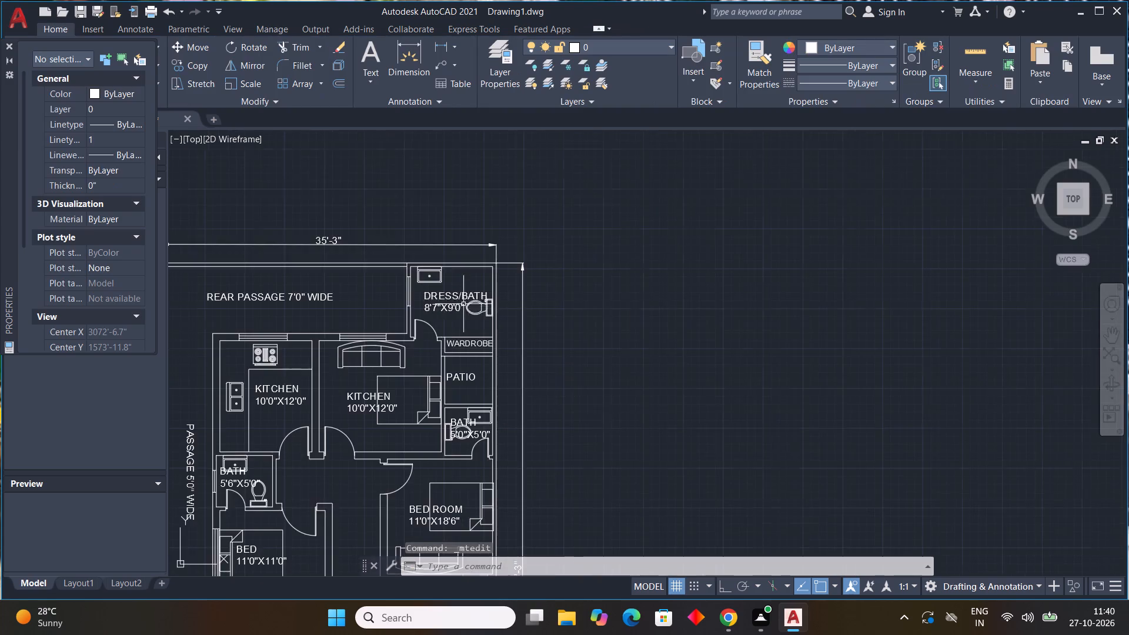
{"action": "middle_click_drag", "start_coordinate": [472, 319], "coordinate": [609, 296]}
{"action": "middle_click", "coordinate": [609, 295]}
{"action": "double_click", "coordinate": [500, 389]}
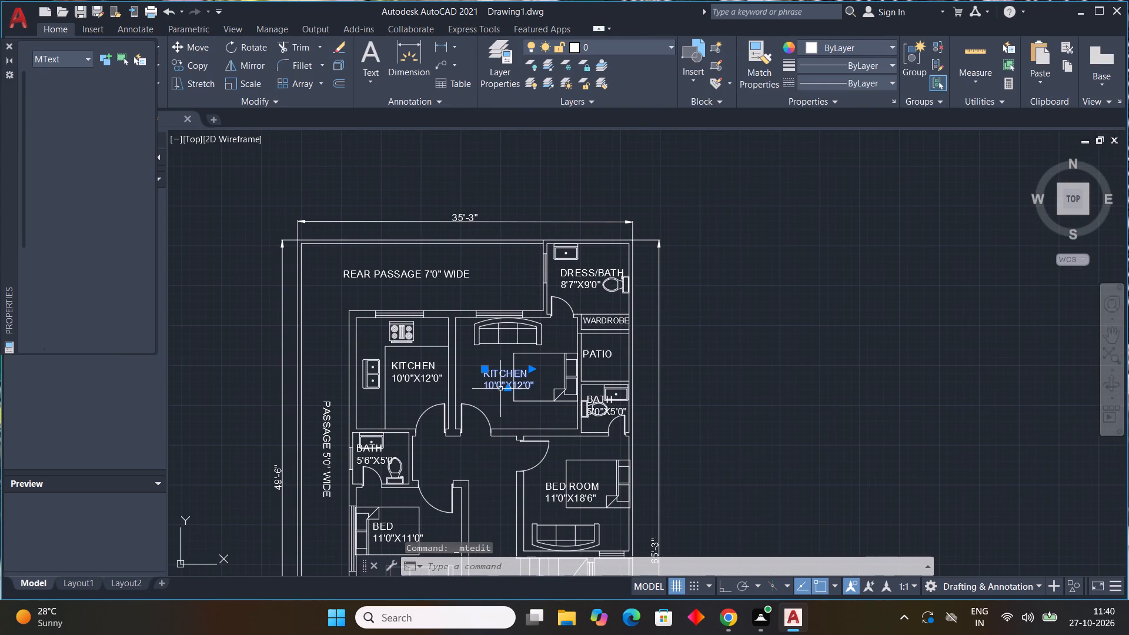
{"action": "scroll", "coordinate": [501, 387], "scroll_direction": "up", "scroll_amount": 2}
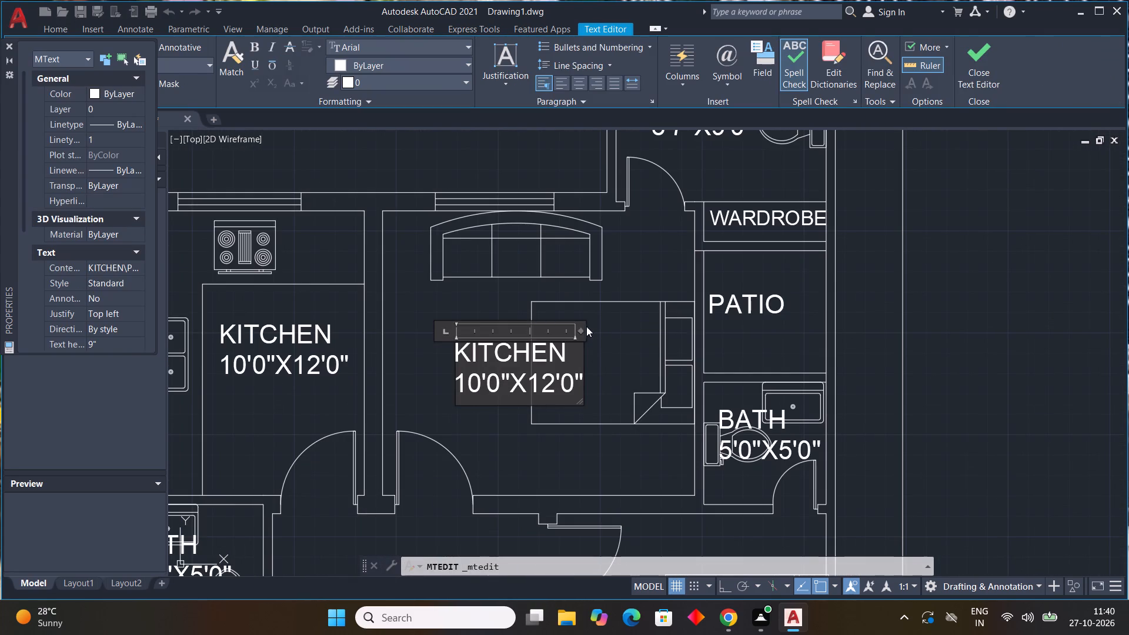
{"action": "left_click_drag", "start_coordinate": [579, 329], "coordinate": [650, 325]}
{"action": "left_click", "coordinate": [588, 383]}
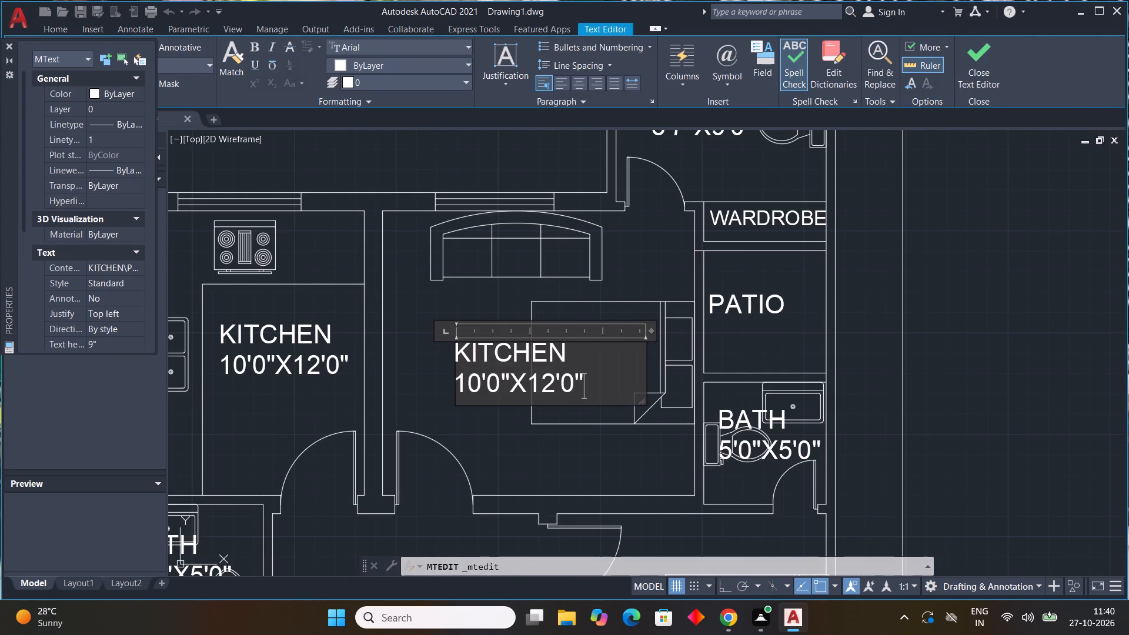
{"action": "key", "text": "BackSpace"}
{"action": "key", "text": "BackSpace"}
{"action": "key", "text": "BackSpace"}
{"action": "key", "text": "BackSpace"}
{"action": "key", "text": "BackSpace"}
{"action": "key", "text": "BackSpace"}
{"action": "key", "text": "BackSpace"}
{"action": "key", "text": "BackSpace"}
{"action": "key", "text": "BackSpace"}
{"action": "key", "text": "BackSpace"}
{"action": "key", "text": "BackSpace"}
{"action": "key", "text": "BackSpace"}
{"action": "key", "text": "BackSpace"}
{"action": "key", "text": "BackSpace"}
{"action": "key", "text": "BackSpace"}
{"action": "key", "text": "BackSpace"}
{"action": "key", "text": "BackSpace"}
{"action": "key", "text": "BackSpace"}
{"action": "key", "text": "BackSpace"}
{"action": "key", "text": "BackSpace"}
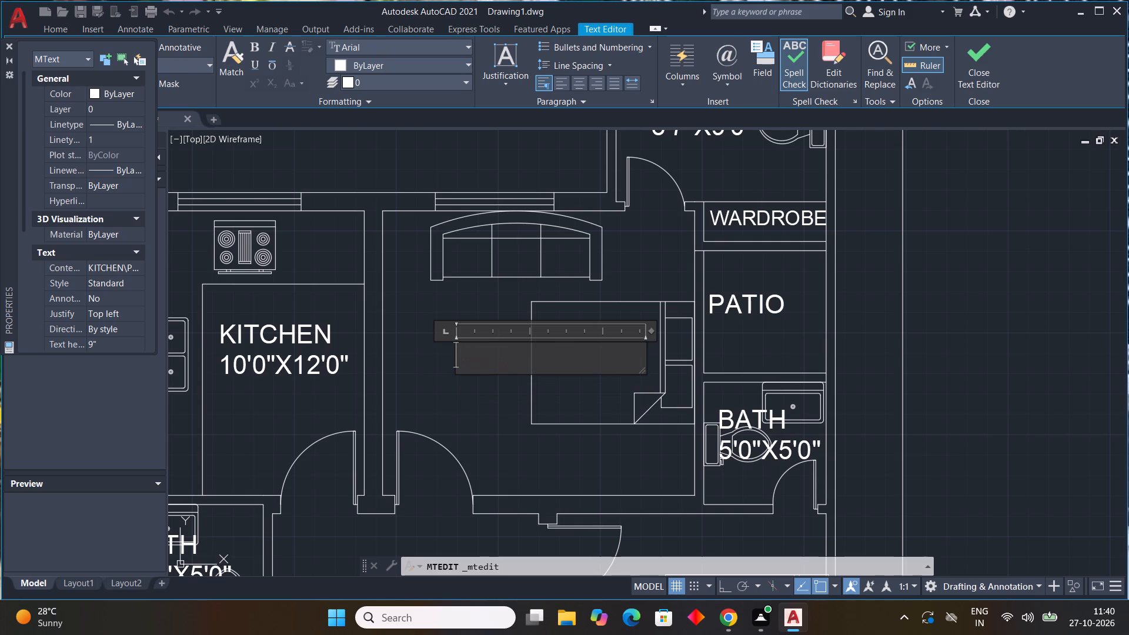
{"action": "type", "text": "BED"}
{"action": "key", "text": "space"}
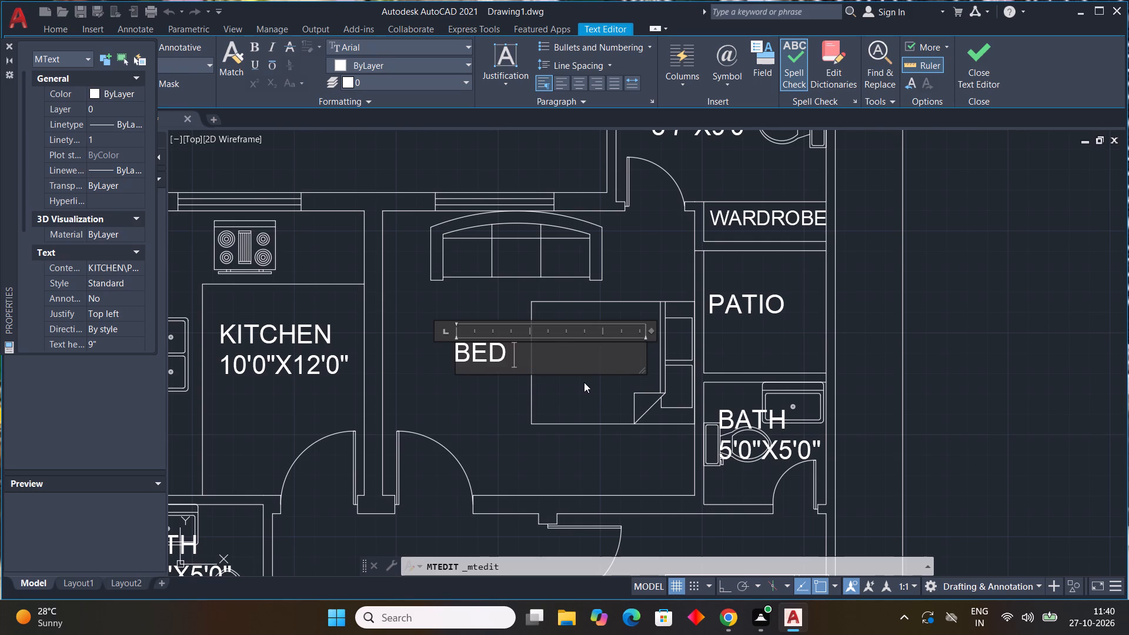
{"action": "key", "text": "Return"}
{"action": "type", "text": "12'9\""}
{"action": "key", "text": "x"}
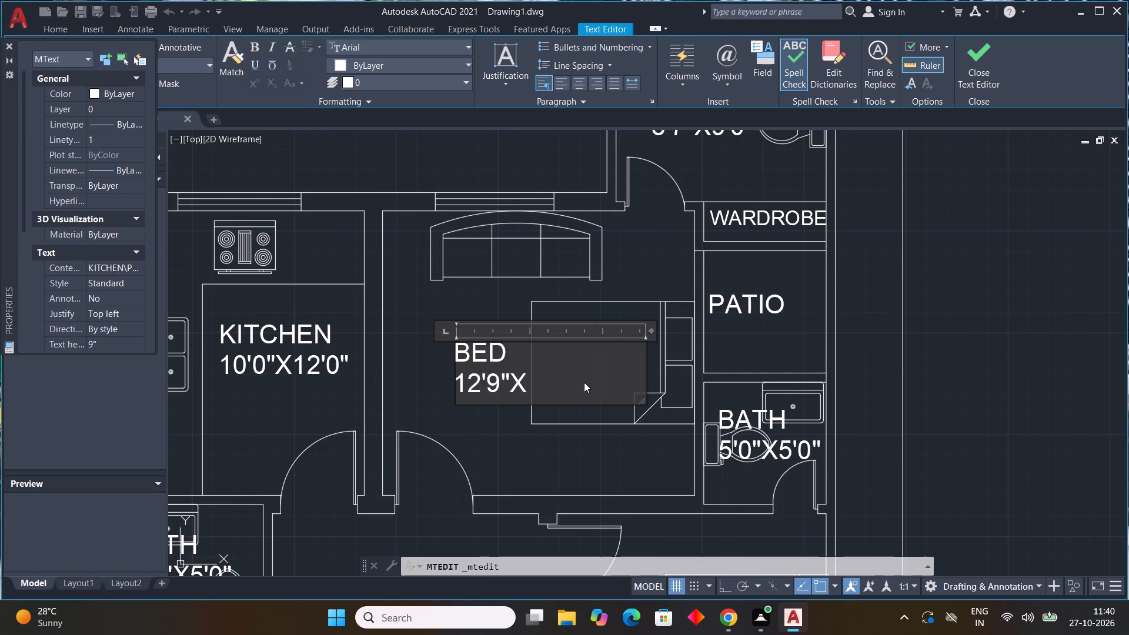
{"action": "type", "text": "12'0"}
{"action": "key", "text": "shift+quotedbl"}
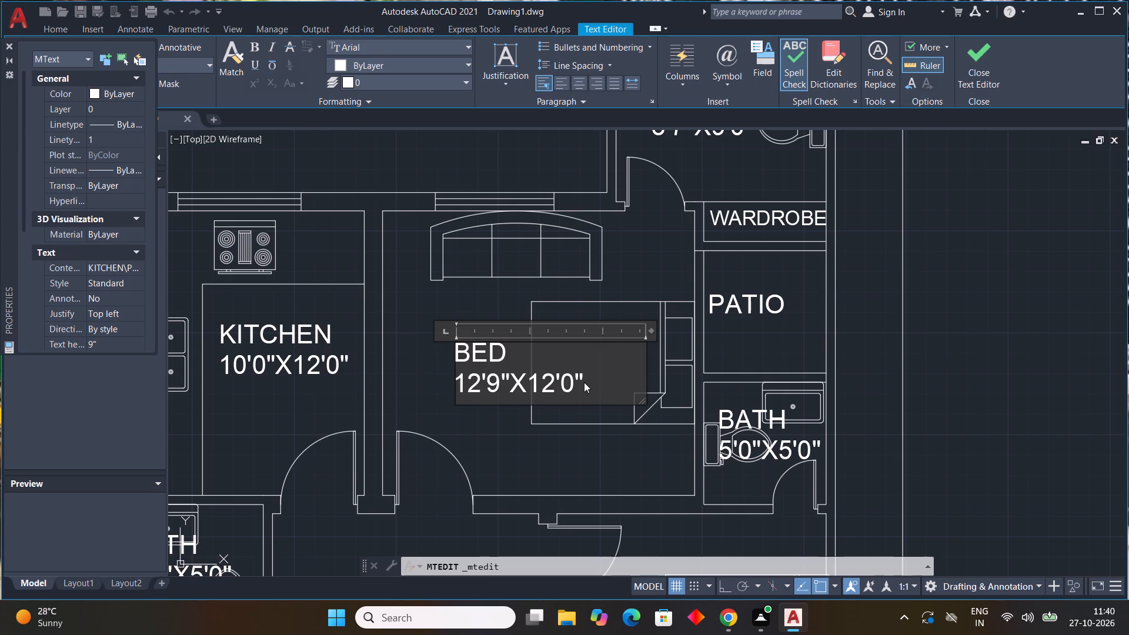
{"action": "key", "text": "F10"}
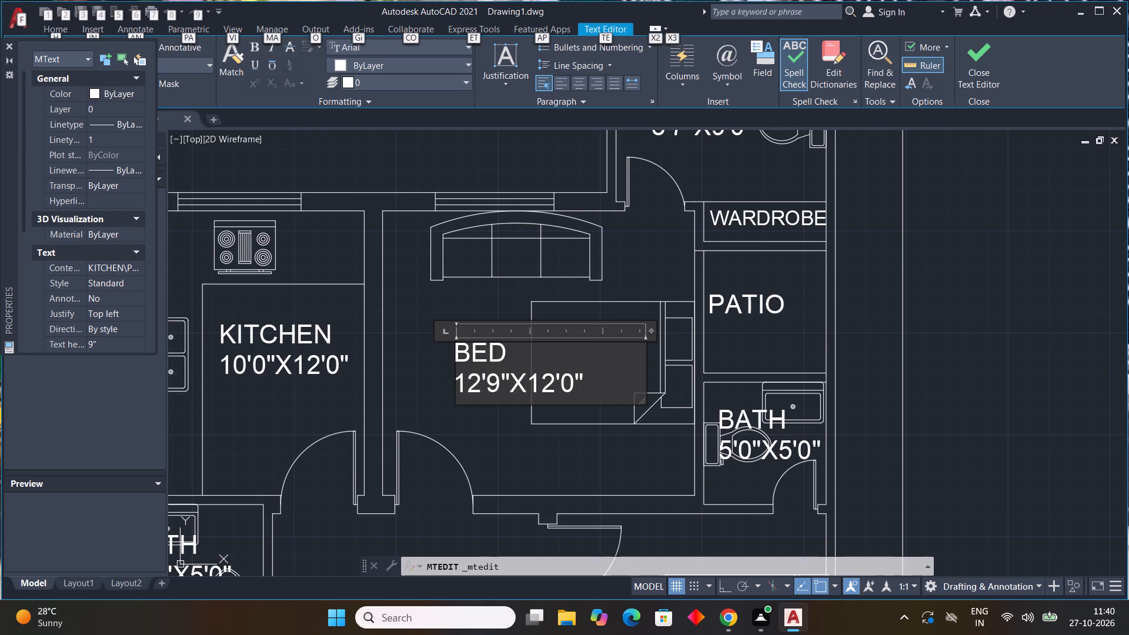
{"action": "left_click", "coordinate": [399, 385]}
{"action": "middle_click_drag", "start_coordinate": [430, 359], "coordinate": [507, 387]}
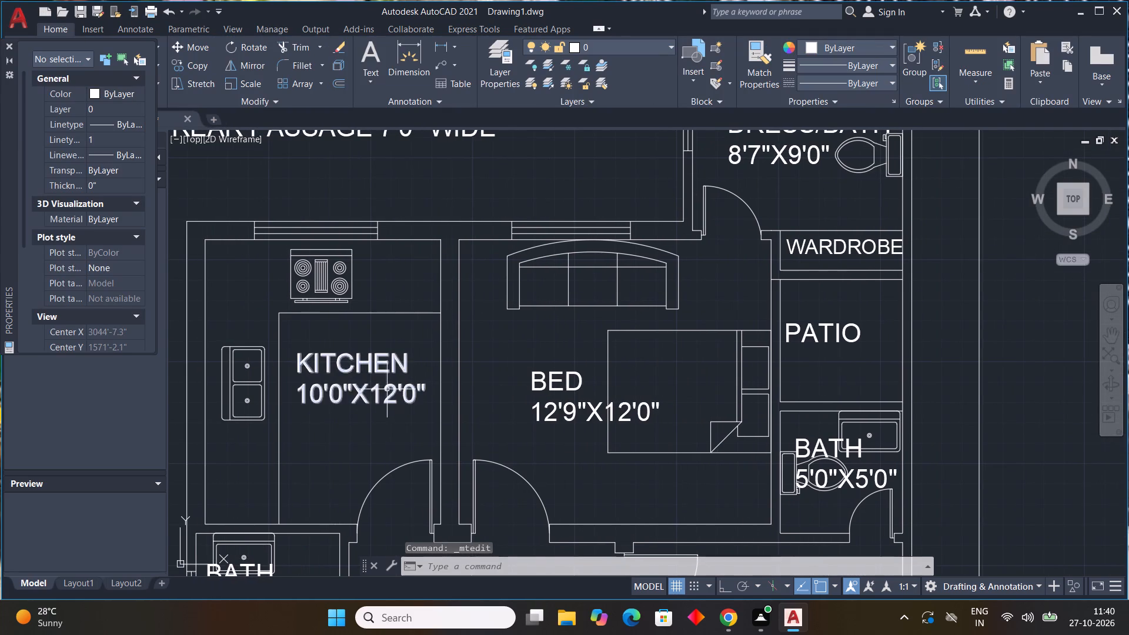
{"action": "scroll", "coordinate": [388, 388], "scroll_direction": "down", "scroll_amount": 3}
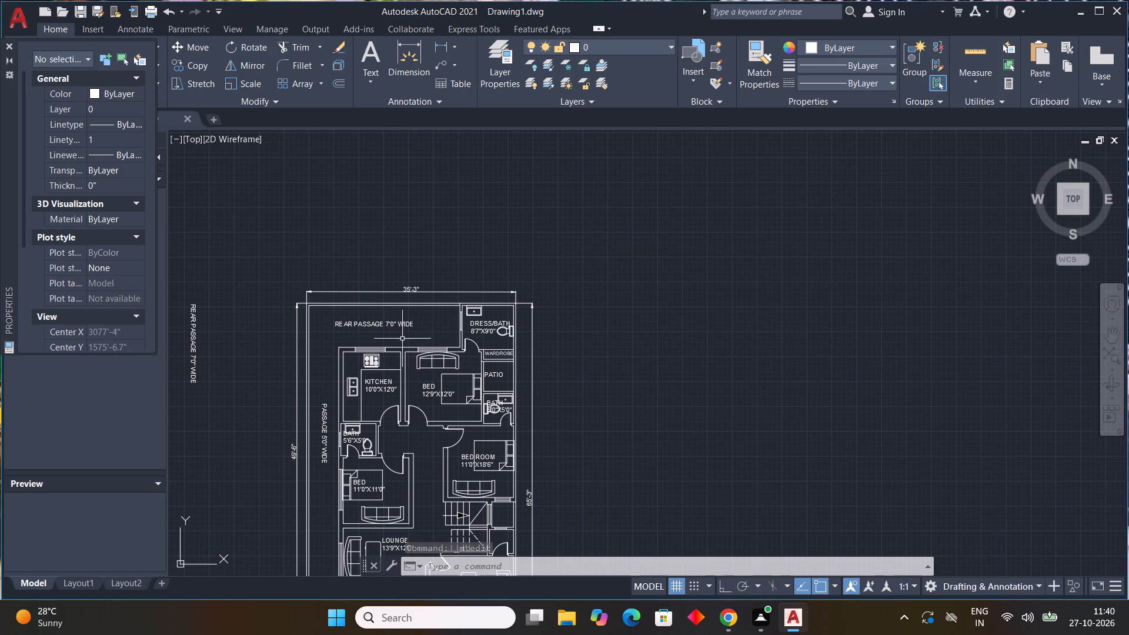
{"action": "key", "text": "Escape"}
{"action": "key", "text": "Escape"}
{"action": "key", "text": "Escape"}
{"action": "key", "text": "Escape"}
{"action": "key", "text": "Escape"}
{"action": "key", "text": "Escape"}
{"action": "key", "text": "Escape"}
{"action": "key", "text": "Escape"}
{"action": "key", "text": "Escape"}
{"action": "key", "text": "Escape"}
{"action": "key", "text": "Escape"}
{"action": "key", "text": "Escape"}
{"action": "key", "text": "Escape"}
{"action": "key", "text": "Escape"}
{"action": "key", "text": "Escape"}
{"action": "key", "text": "Escape"}
Delete the stray vertical "REAR PASSAGE 7'0" WIDE" label lying outside the plan.
{"action": "scroll", "coordinate": [536, 367], "scroll_direction": "down", "scroll_amount": 2}
{"action": "middle_click_drag", "start_coordinate": [537, 372], "coordinate": [539, 330]}
{"action": "scroll", "coordinate": [492, 389], "scroll_direction": "up", "scroll_amount": 3}
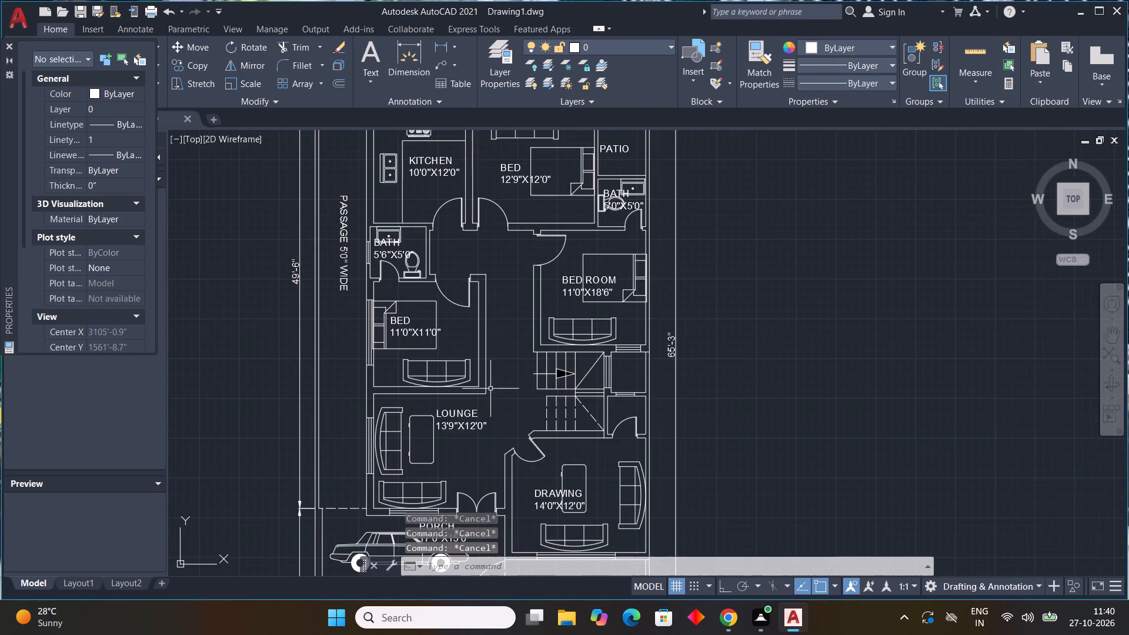
{"action": "scroll", "coordinate": [304, 282], "scroll_direction": "down", "scroll_amount": 1}
{"action": "middle_click_drag", "start_coordinate": [304, 285], "coordinate": [353, 350]}
{"action": "left_click_drag", "start_coordinate": [263, 191], "coordinate": [257, 213]}
{"action": "left_click", "coordinate": [204, 316]}
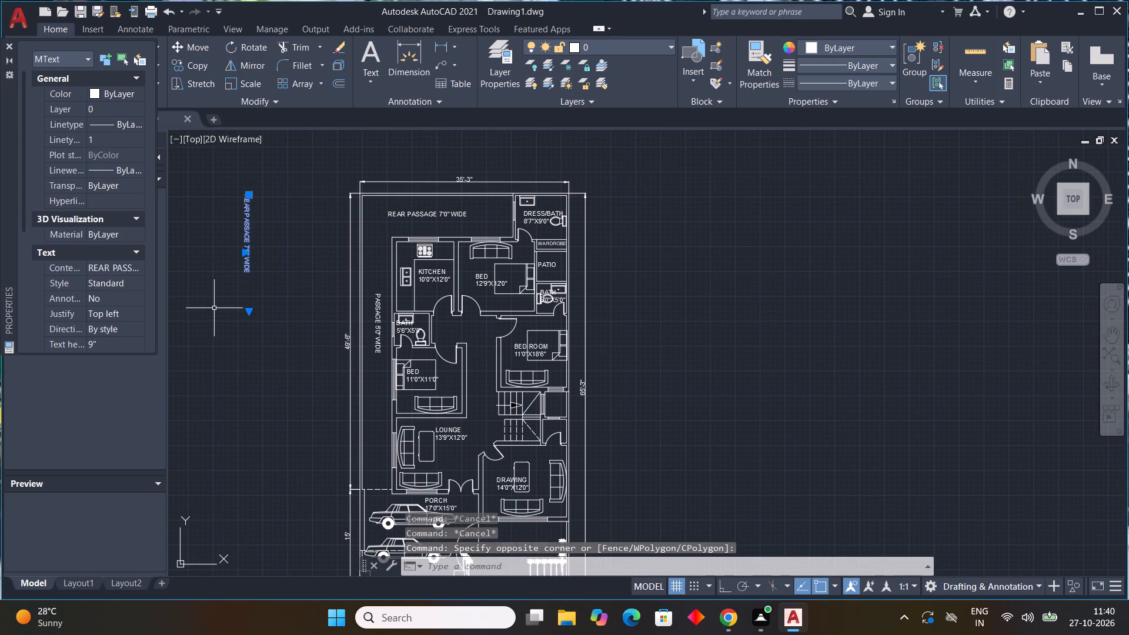
{"action": "key", "text": "Delete"}
Add the multiline text title "GROUND FLOOR PLAN" below the front boundary line, spanning between the two gate pillars.
{"action": "scroll", "coordinate": [363, 319], "scroll_direction": "down", "scroll_amount": 3}
{"action": "scroll", "coordinate": [393, 390], "scroll_direction": "up", "scroll_amount": 4}
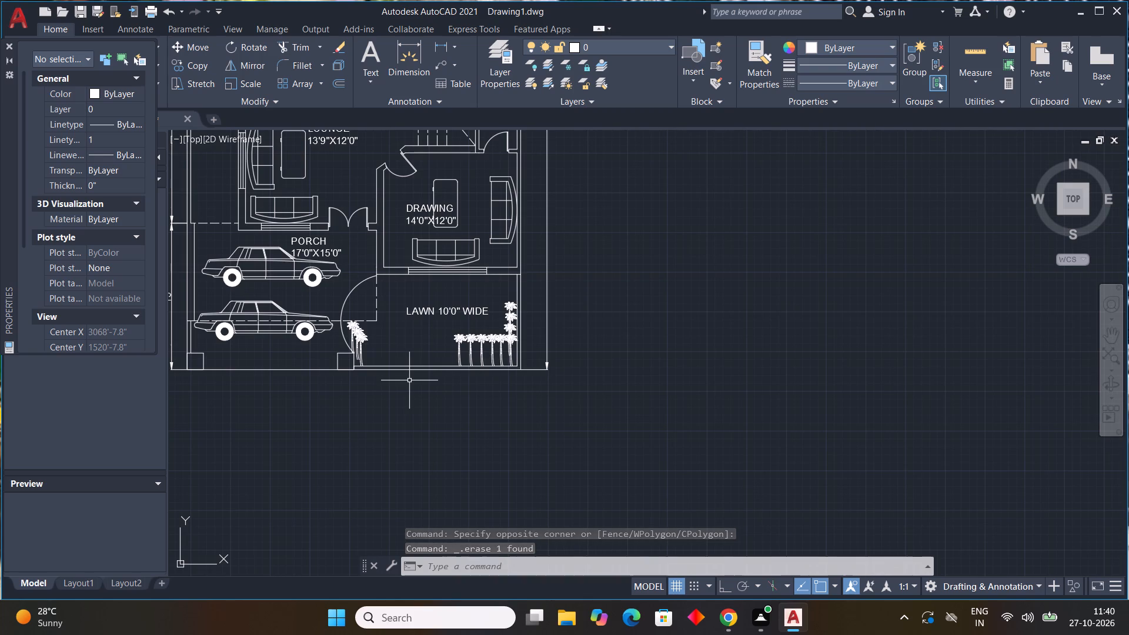
{"action": "left_click", "coordinate": [7, 46]}
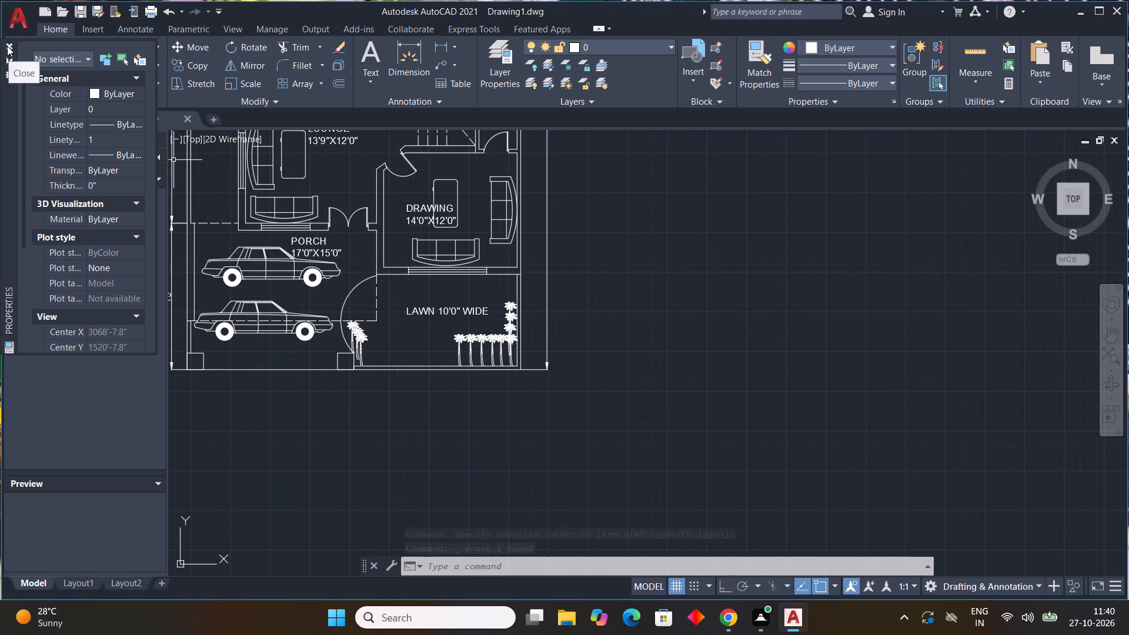
{"action": "left_click", "coordinate": [366, 52]}
{"action": "middle_click_drag", "start_coordinate": [465, 372], "coordinate": [603, 338]}
{"action": "scroll", "coordinate": [333, 350], "scroll_direction": "up", "scroll_amount": 2}
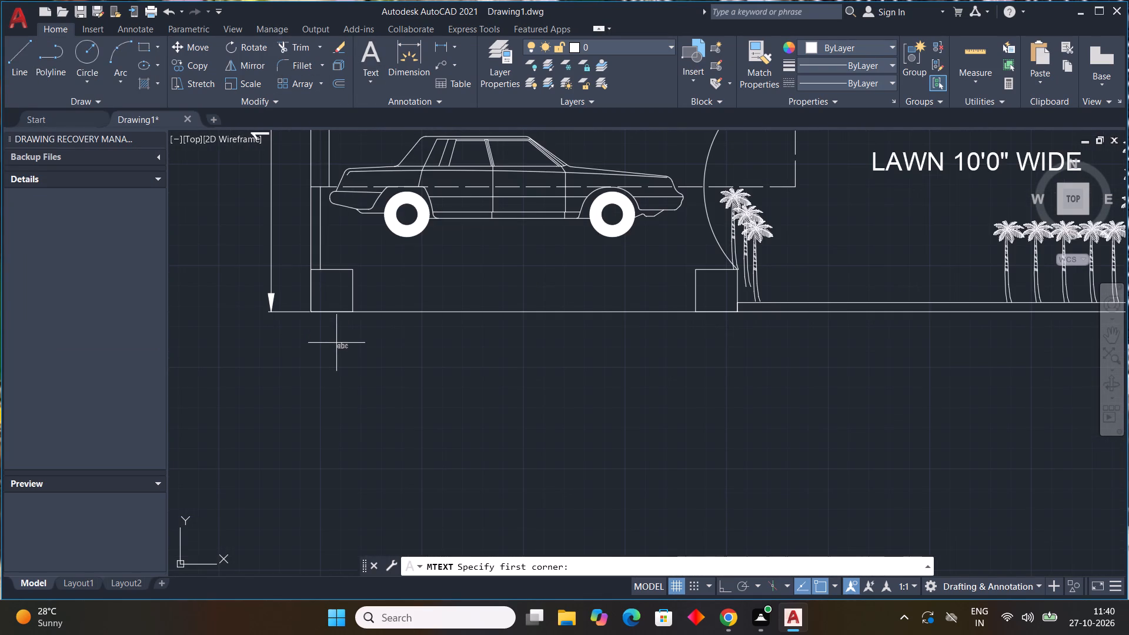
{"action": "left_click", "coordinate": [328, 330]}
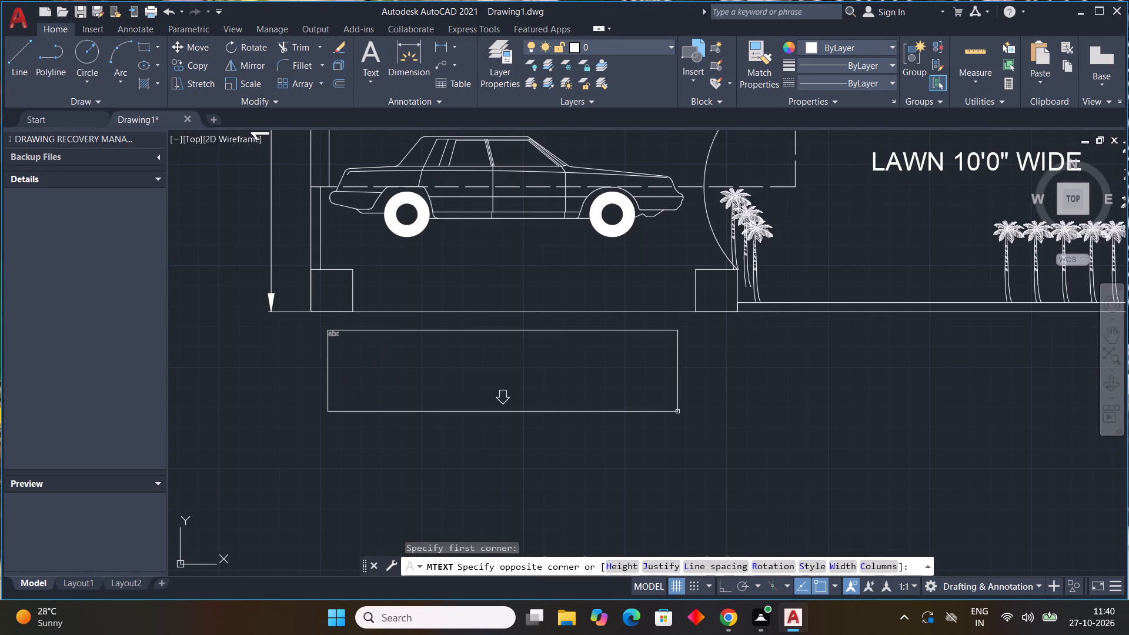
{"action": "left_click", "coordinate": [740, 402]}
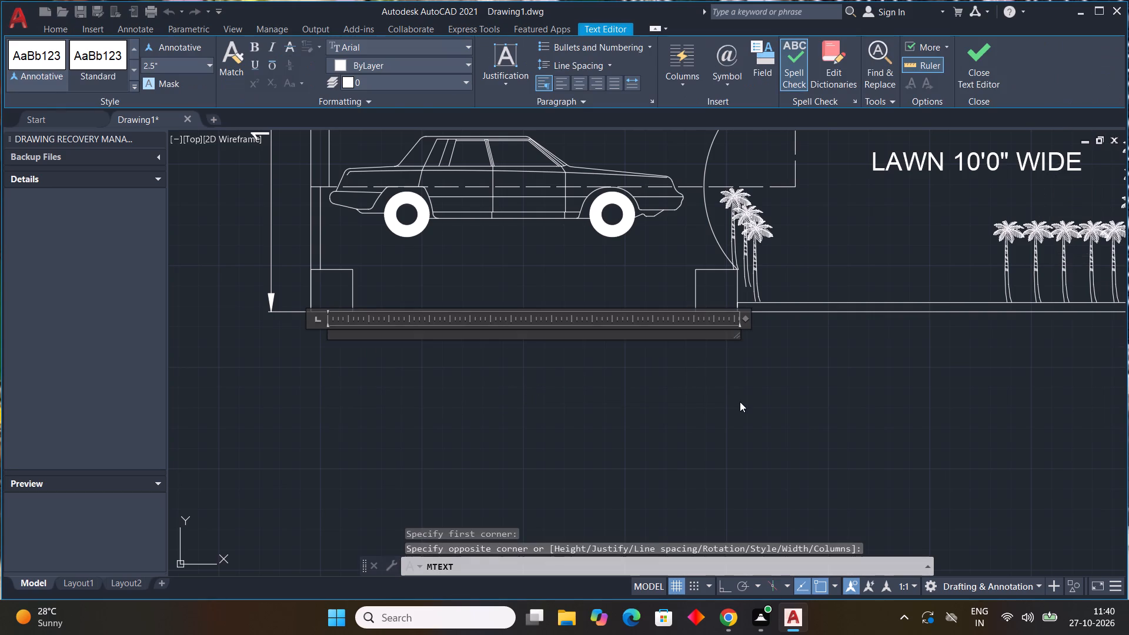
{"action": "type", "text": "GROUND"}
{"action": "key", "text": "space"}
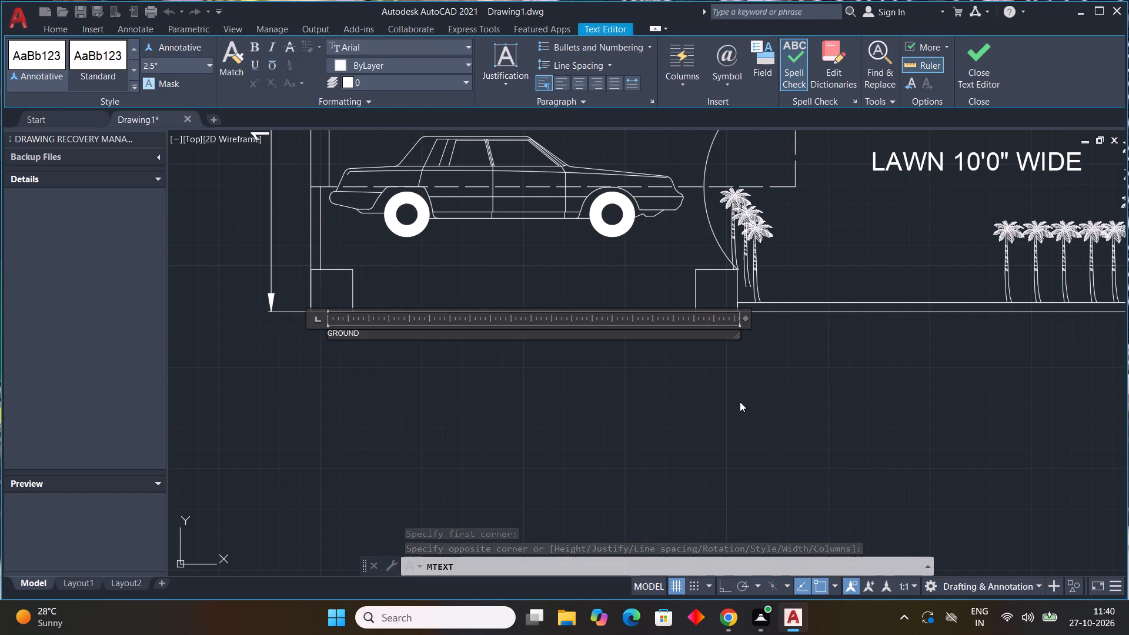
{"action": "type", "text": "FLOOR"}
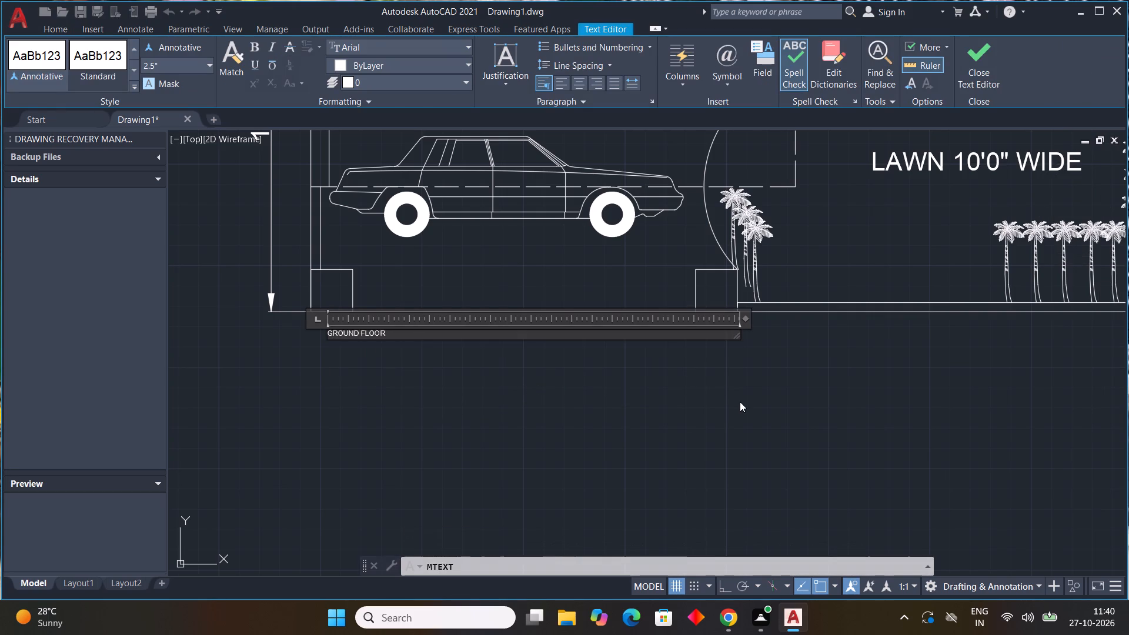
{"action": "key", "text": "space"}
{"action": "type", "text": "PLAN"}
{"action": "left_click", "coordinate": [396, 397]}
Set the text height of the GROUND FLOOR PLAN title to 1'.
{"action": "left_click", "coordinate": [347, 332]}
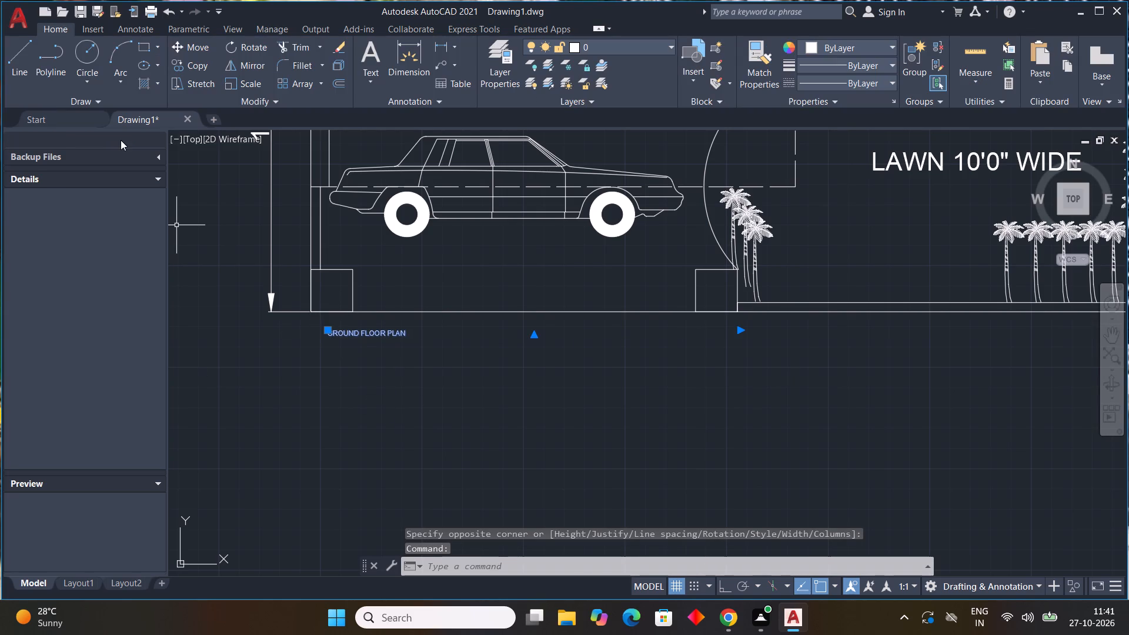
{"action": "right_click", "coordinate": [121, 140]}
{"action": "right_click", "coordinate": [422, 405]}
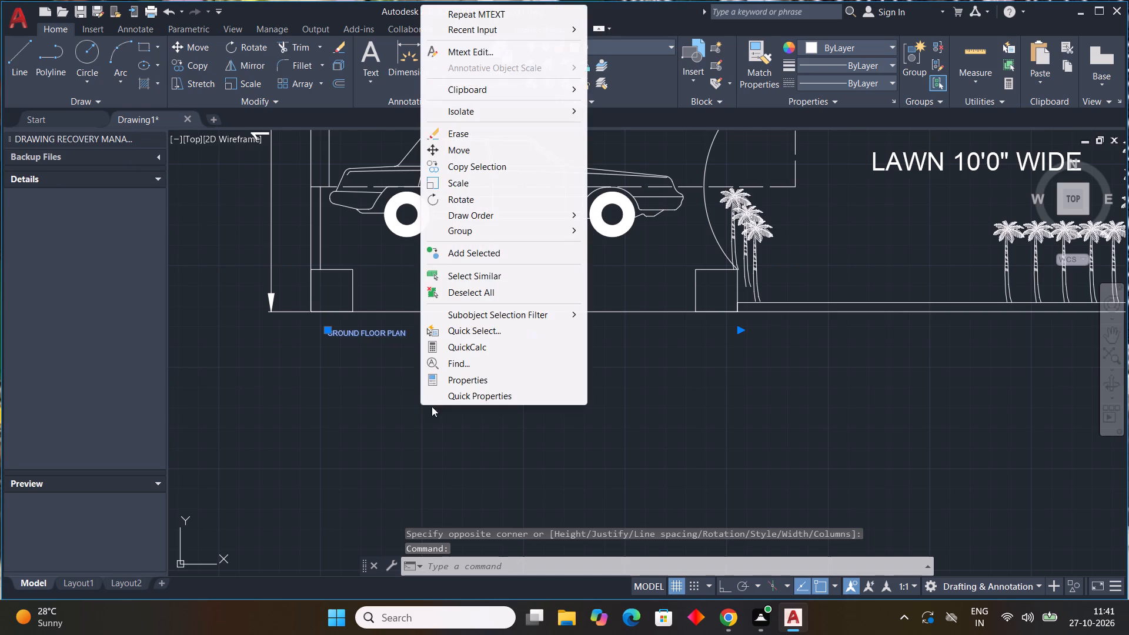
{"action": "left_click", "coordinate": [470, 377]}
{"action": "scroll", "coordinate": [44, 153], "scroll_direction": "down", "scroll_amount": 3}
{"action": "left_click", "coordinate": [111, 140]}
{"action": "left_click_drag", "start_coordinate": [111, 140], "coordinate": [0, 140]}
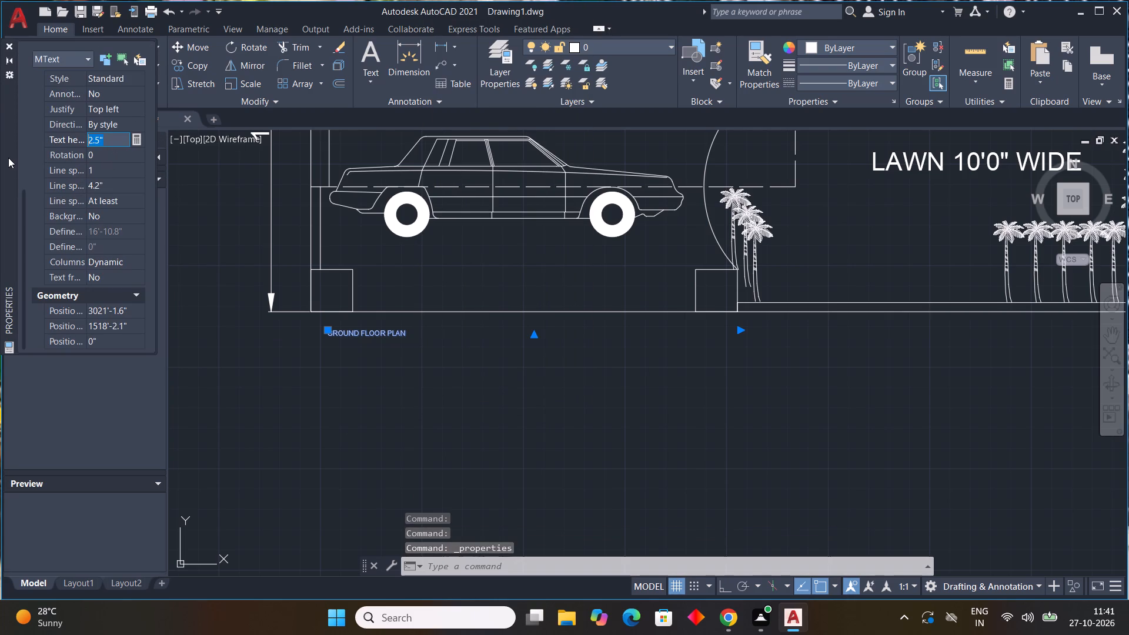
{"action": "type", "text": "1'"}
{"action": "key", "text": "Return"}
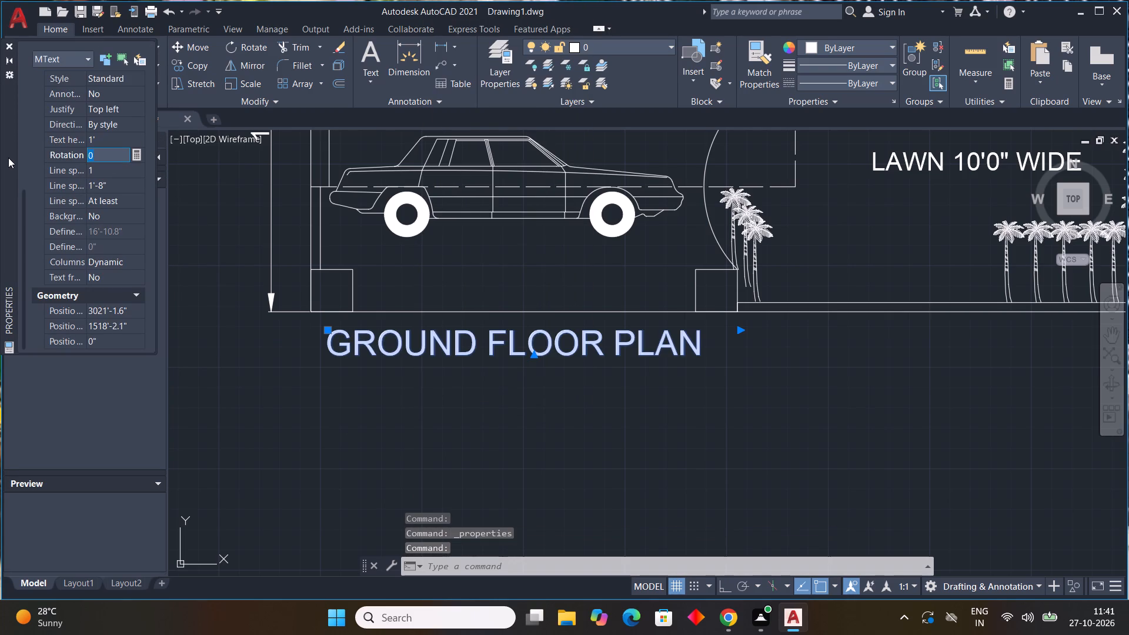
{"action": "key", "text": "Escape"}
{"action": "key", "text": "Escape"}
{"action": "key", "text": "Escape"}
{"action": "key", "text": "Escape"}
Copy the LAWN 10'0" WIDE label into the gate opening between the pillars, just above the plan title.
{"action": "middle_click_drag", "start_coordinate": [510, 356], "coordinate": [485, 459]}
{"action": "scroll", "coordinate": [485, 458], "scroll_direction": "down", "scroll_amount": 2}
{"action": "middle_click_drag", "start_coordinate": [516, 437], "coordinate": [507, 387]}
{"action": "left_click", "coordinate": [665, 325]}
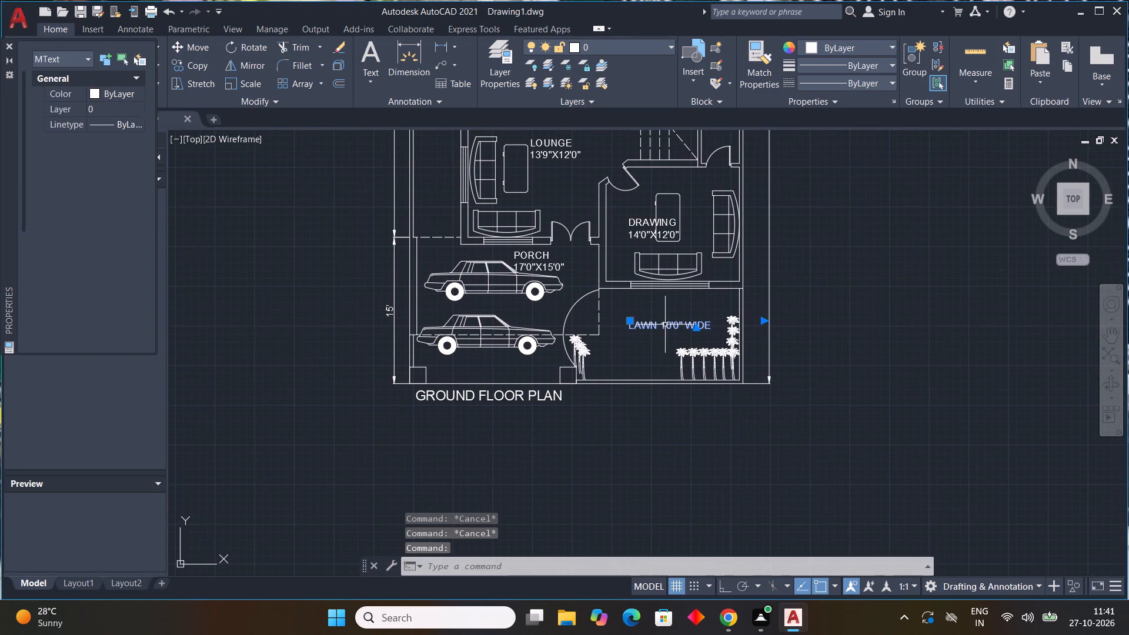
{"action": "key", "text": "c"}
{"action": "type", "text": "O"}
{"action": "key", "text": "space"}
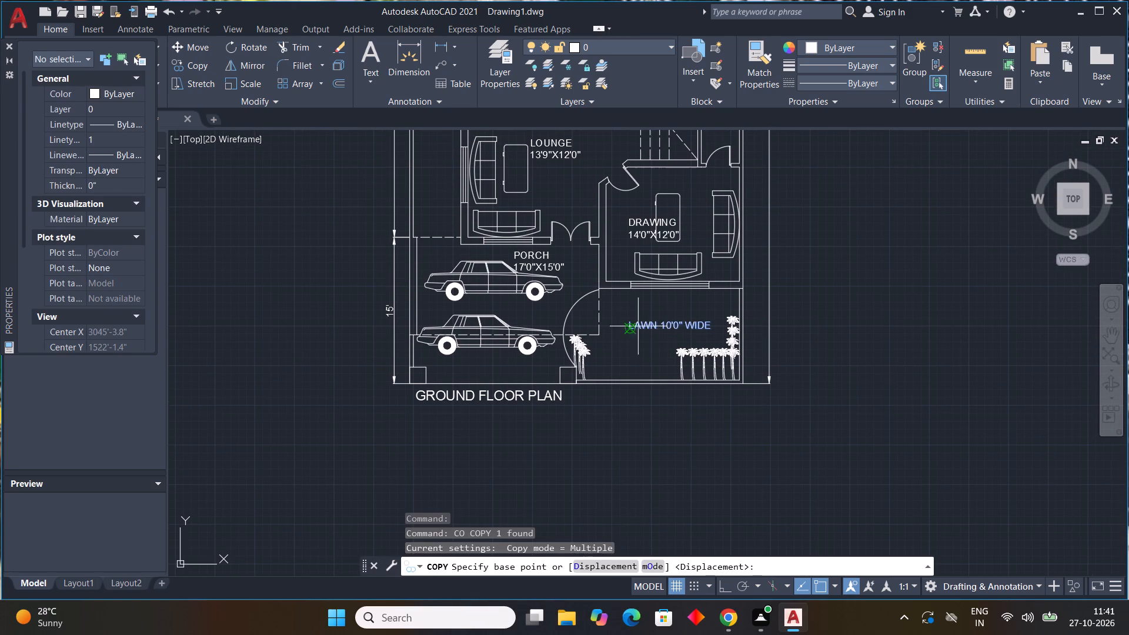
{"action": "left_click", "coordinate": [631, 321]}
{"action": "scroll", "coordinate": [454, 379], "scroll_direction": "up", "scroll_amount": 4}
{"action": "left_click", "coordinate": [433, 341]}
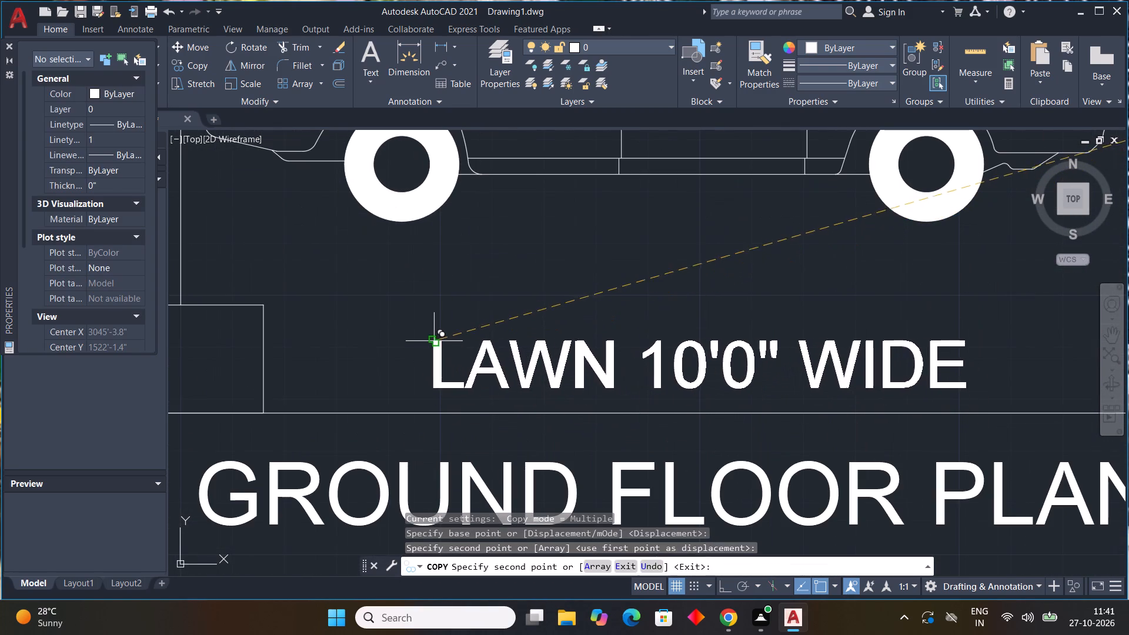
{"action": "key", "text": "Escape"}
Replace the text of the copied lawn label between the gate pillars with "MAIN GATE".
{"action": "double_click", "coordinate": [517, 356]}
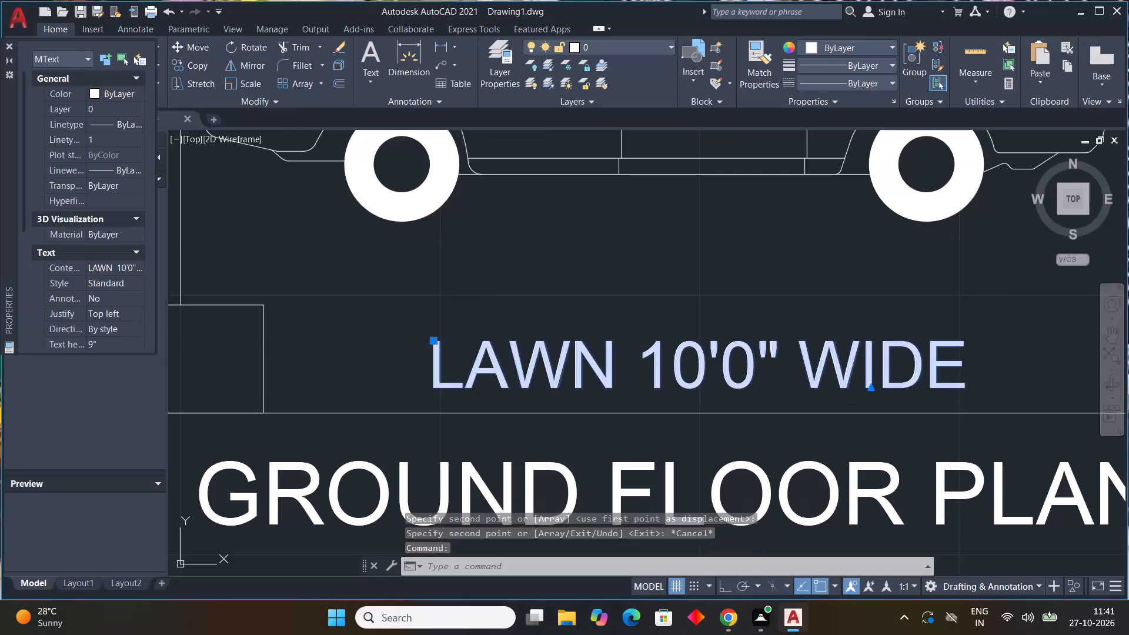
{"action": "scroll", "coordinate": [517, 356], "scroll_direction": "up", "scroll_amount": 2}
{"action": "scroll", "coordinate": [580, 378], "scroll_direction": "down", "scroll_amount": 4}
{"action": "middle_click_drag", "start_coordinate": [646, 405], "coordinate": [564, 389]}
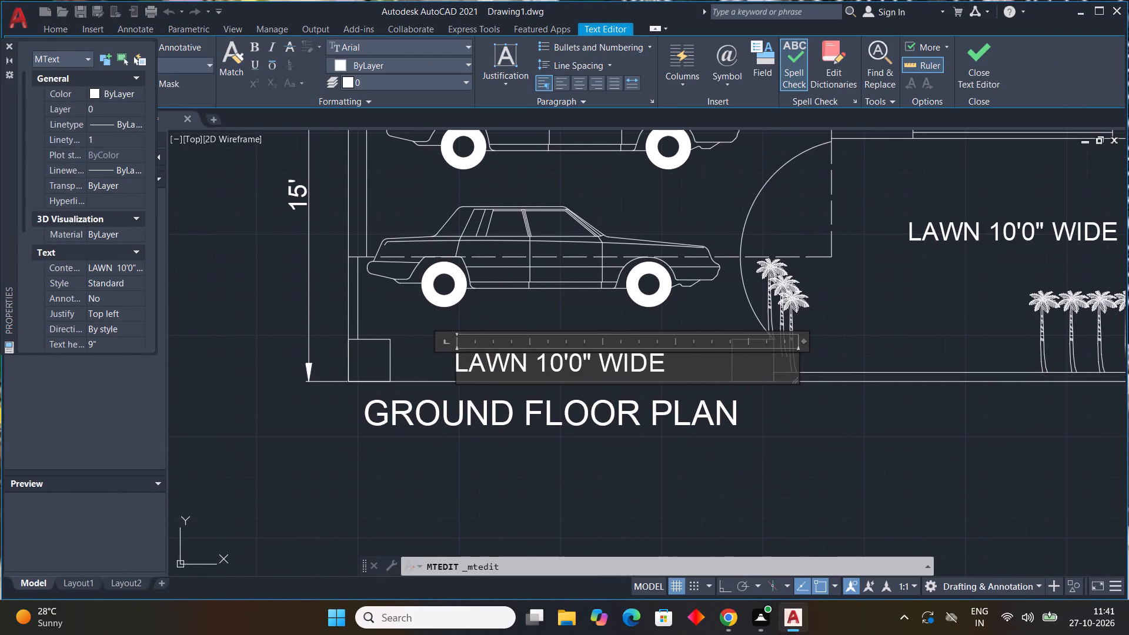
{"action": "left_click", "coordinate": [684, 363]}
{"action": "key", "text": "BackSpace"}
{"action": "key", "text": "BackSpace"}
{"action": "key", "text": "BackSpace"}
{"action": "key", "text": "BackSpace"}
{"action": "key", "text": "BackSpace"}
{"action": "key", "text": "BackSpace"}
{"action": "key", "text": "BackSpace"}
{"action": "key", "text": "BackSpace"}
{"action": "key", "text": "BackSpace"}
{"action": "key", "text": "BackSpace"}
{"action": "key", "text": "BackSpace"}
{"action": "key", "text": "BackSpace"}
{"action": "key", "text": "BackSpace"}
{"action": "key", "text": "BackSpace"}
{"action": "key", "text": "BackSpace"}
{"action": "key", "text": "BackSpace"}
{"action": "key", "text": "BackSpace"}
{"action": "key", "text": "BackSpace"}
{"action": "key", "text": "BackSpace"}
{"action": "key", "text": "BackSpace"}
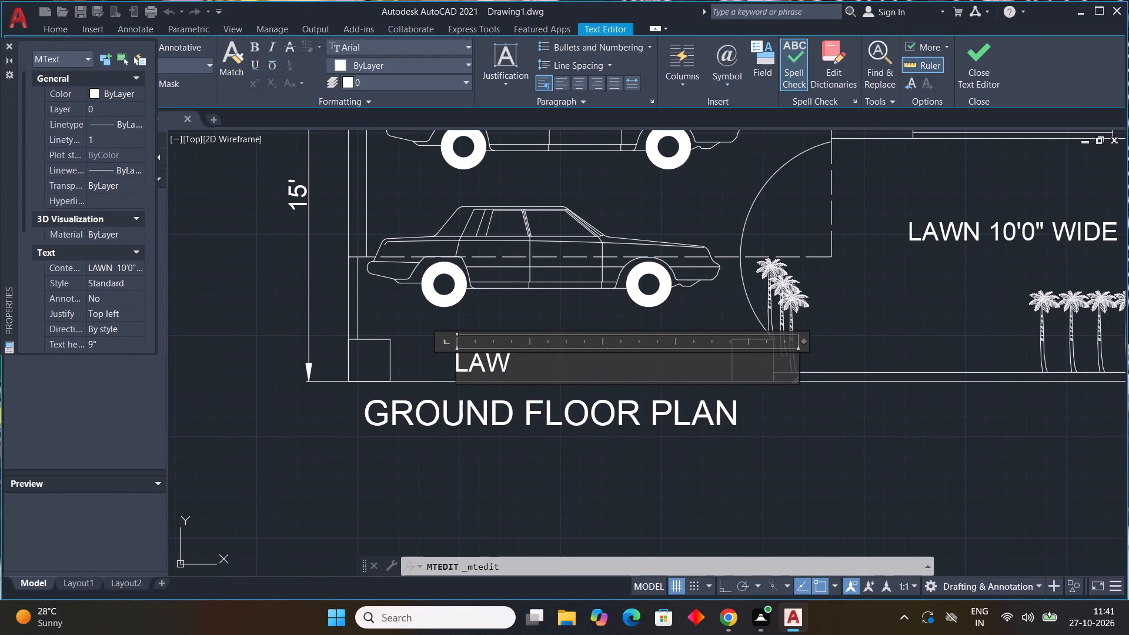
{"action": "type", "text": "MAIN"}
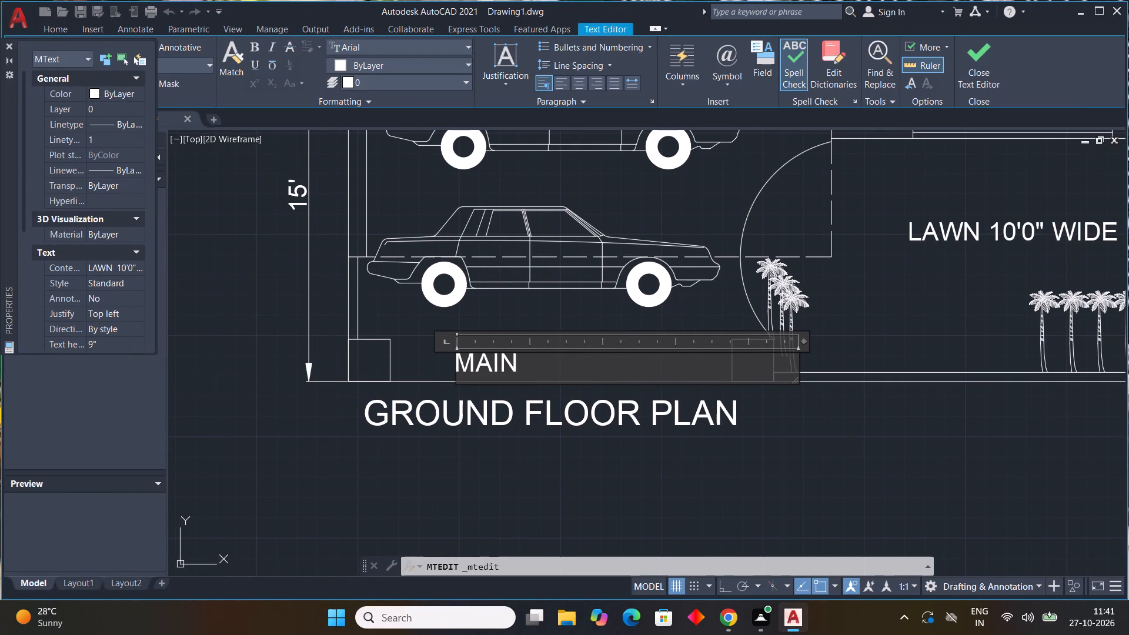
{"action": "key", "text": "space"}
{"action": "type", "text": "GATE"}
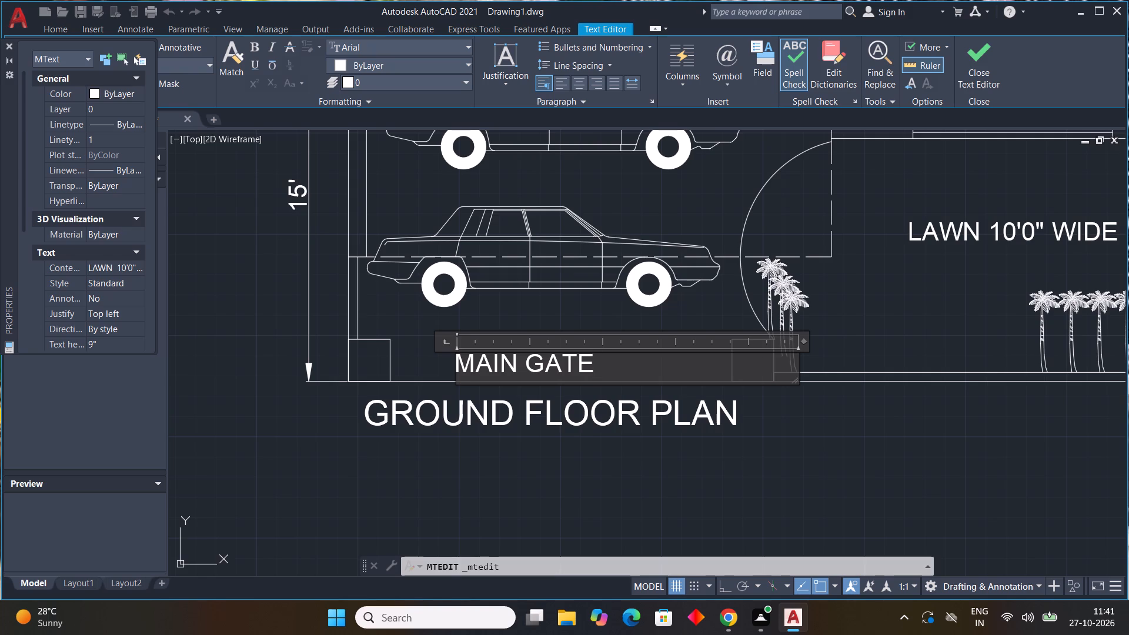
{"action": "left_click", "coordinate": [578, 483]}
{"action": "scroll", "coordinate": [579, 472], "scroll_direction": "down", "scroll_amount": 3}
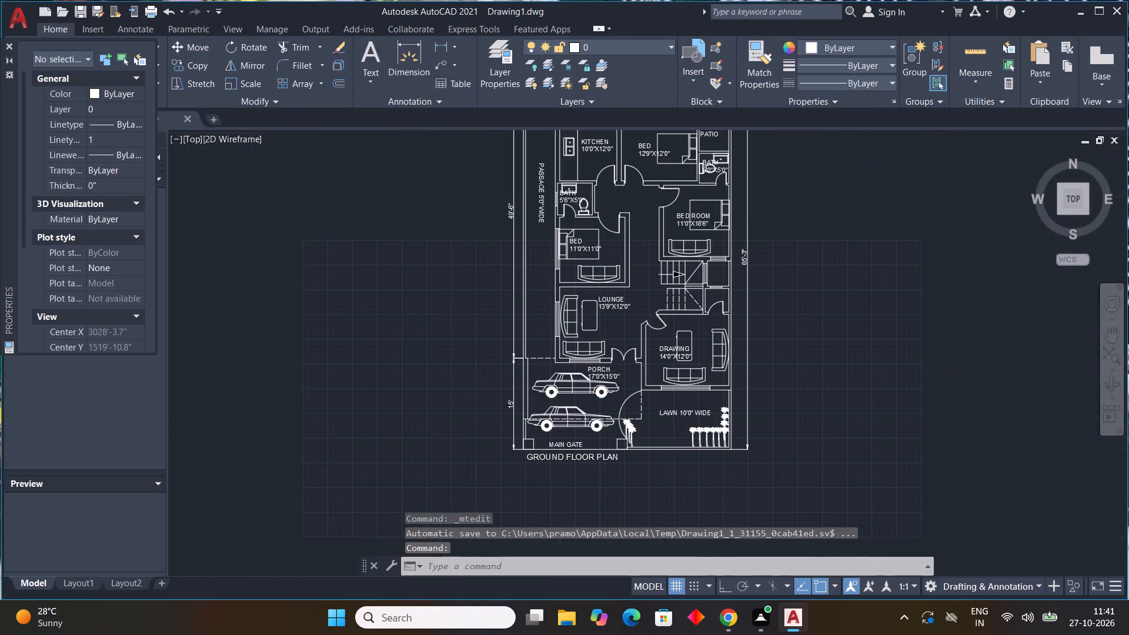
{"action": "middle_click_drag", "start_coordinate": [659, 486], "coordinate": [515, 373]}
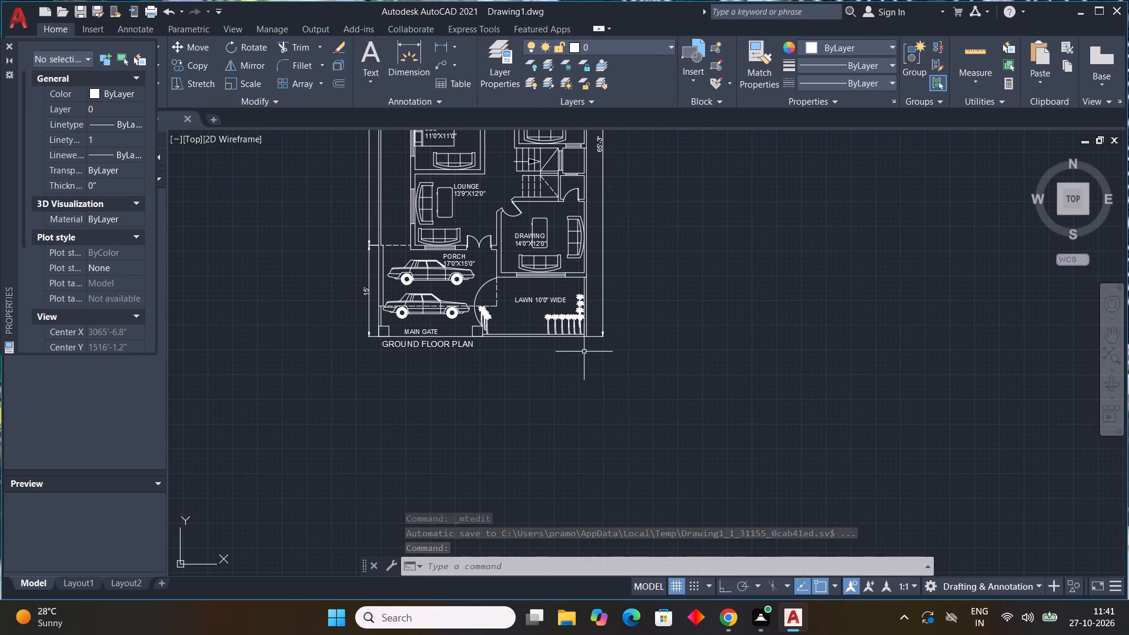
{"action": "key", "text": "Escape"}
{"action": "key", "text": "Escape"}
{"action": "key", "text": "Escape"}
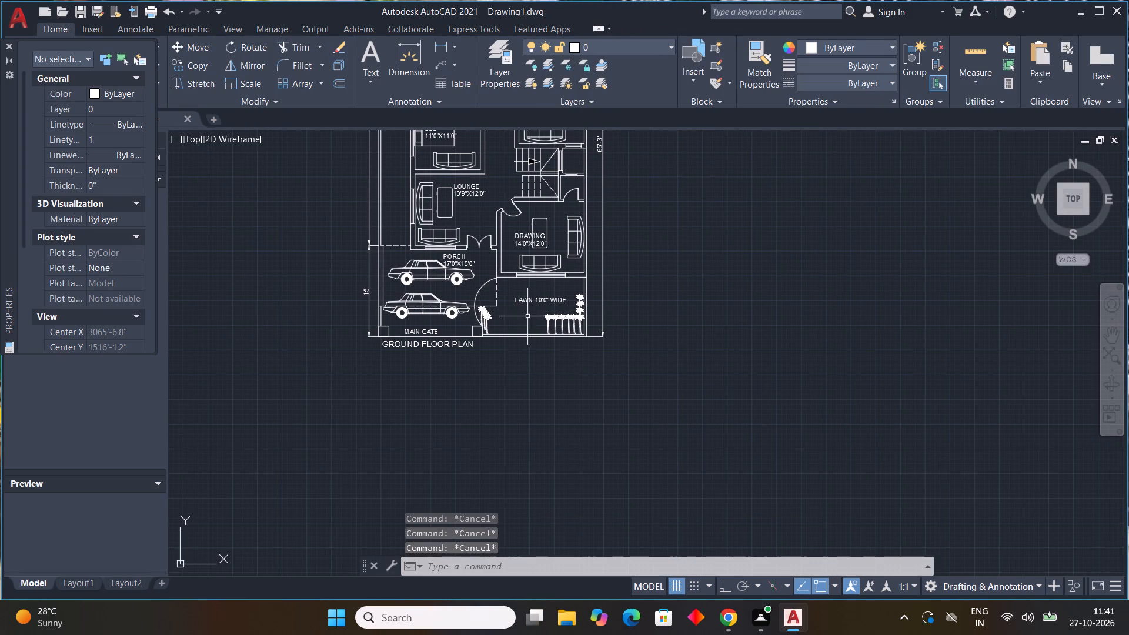
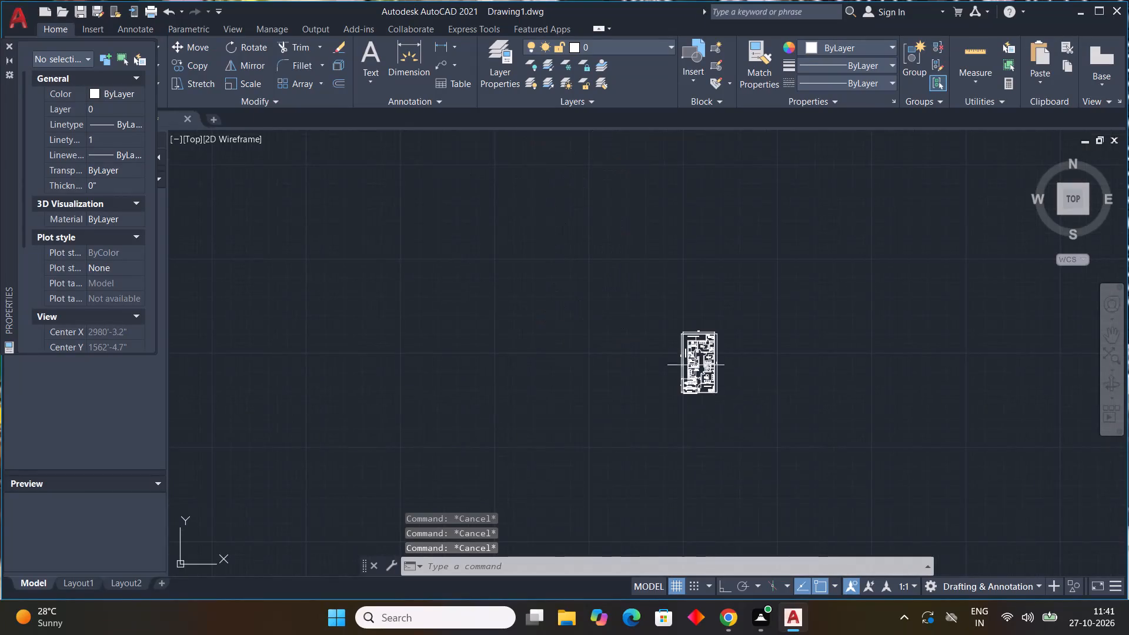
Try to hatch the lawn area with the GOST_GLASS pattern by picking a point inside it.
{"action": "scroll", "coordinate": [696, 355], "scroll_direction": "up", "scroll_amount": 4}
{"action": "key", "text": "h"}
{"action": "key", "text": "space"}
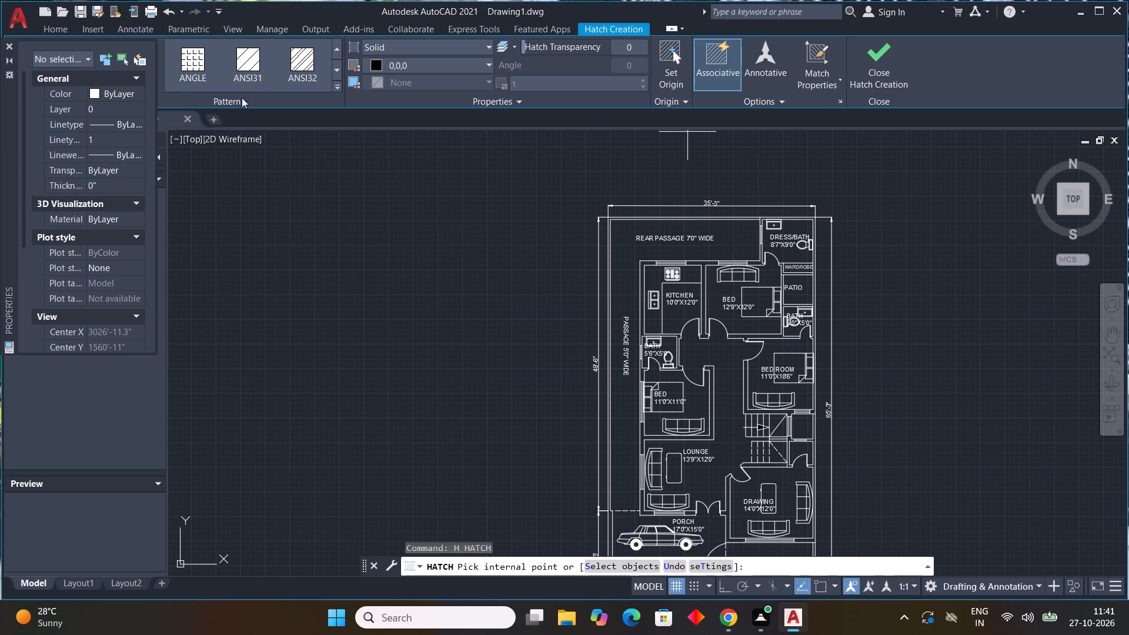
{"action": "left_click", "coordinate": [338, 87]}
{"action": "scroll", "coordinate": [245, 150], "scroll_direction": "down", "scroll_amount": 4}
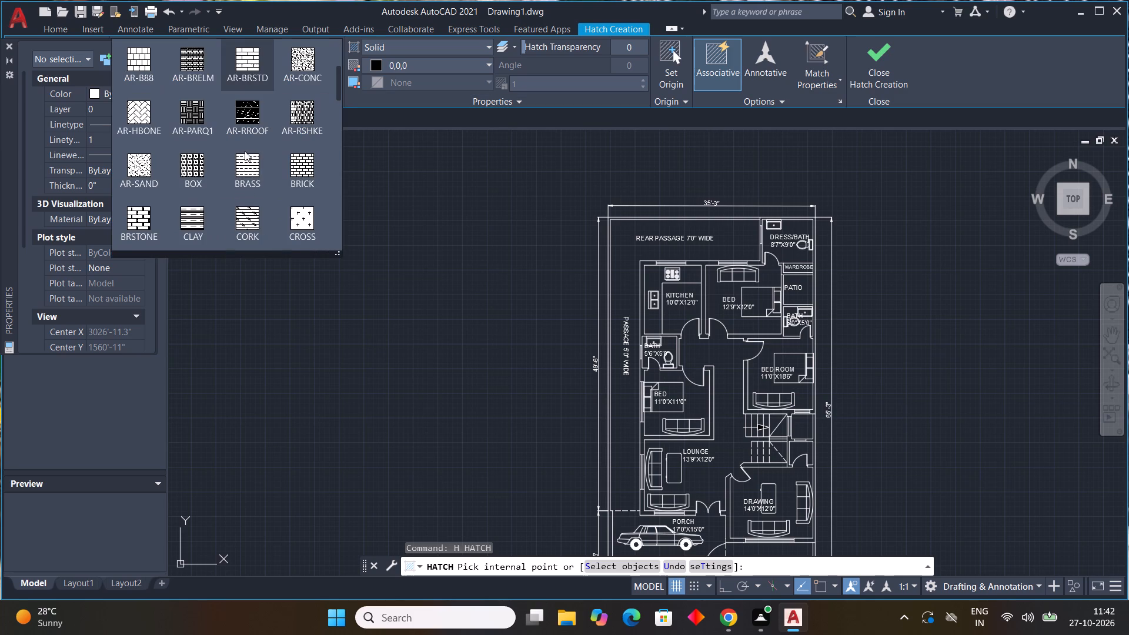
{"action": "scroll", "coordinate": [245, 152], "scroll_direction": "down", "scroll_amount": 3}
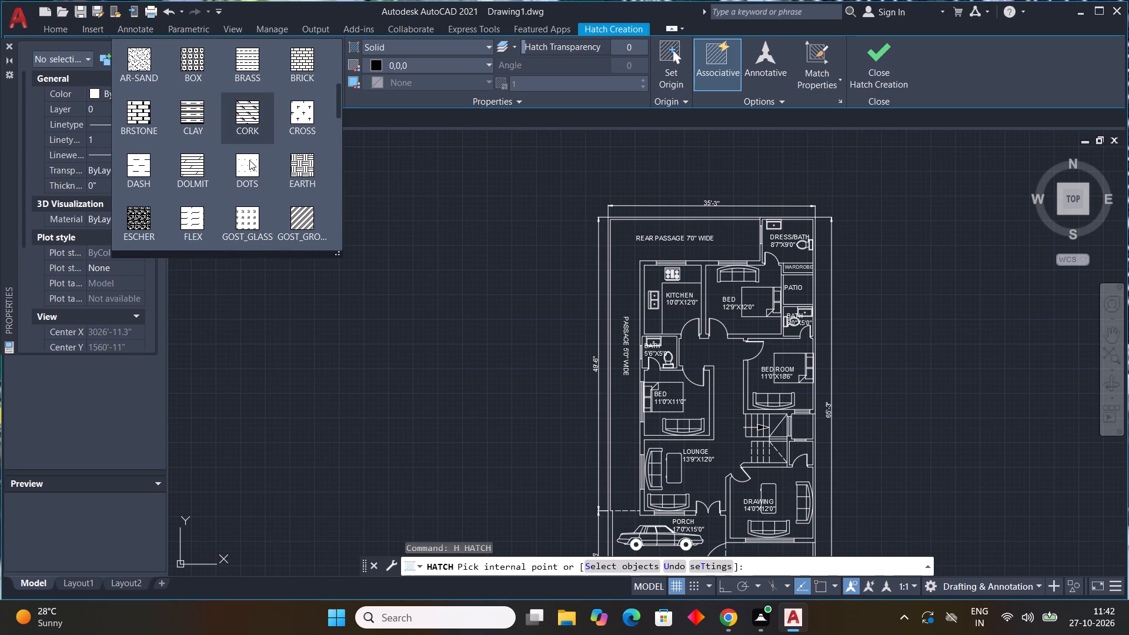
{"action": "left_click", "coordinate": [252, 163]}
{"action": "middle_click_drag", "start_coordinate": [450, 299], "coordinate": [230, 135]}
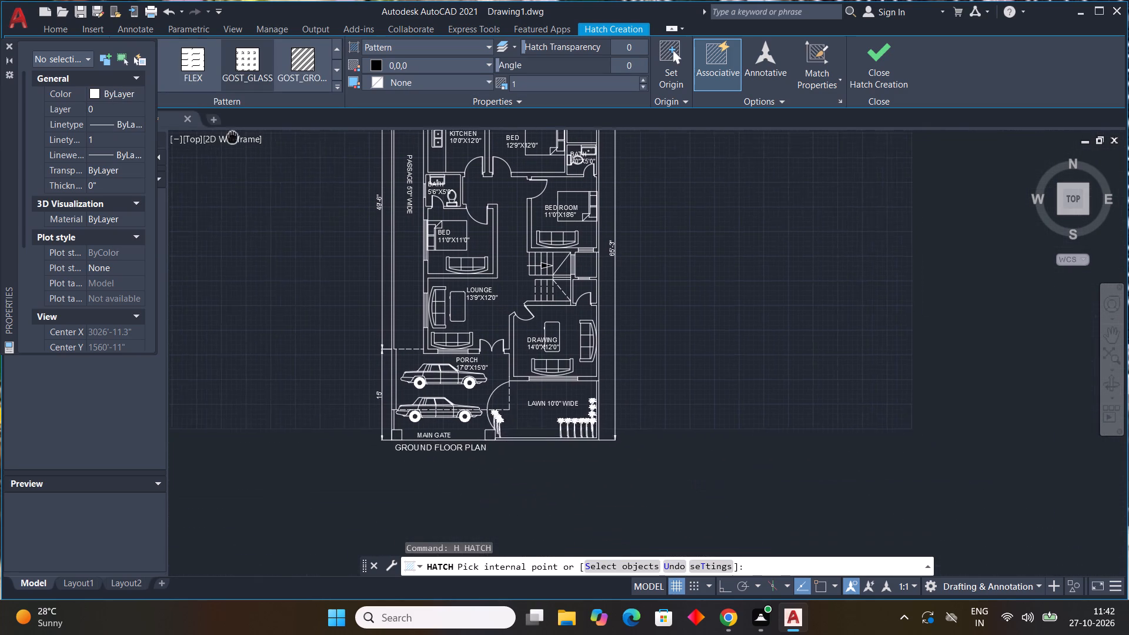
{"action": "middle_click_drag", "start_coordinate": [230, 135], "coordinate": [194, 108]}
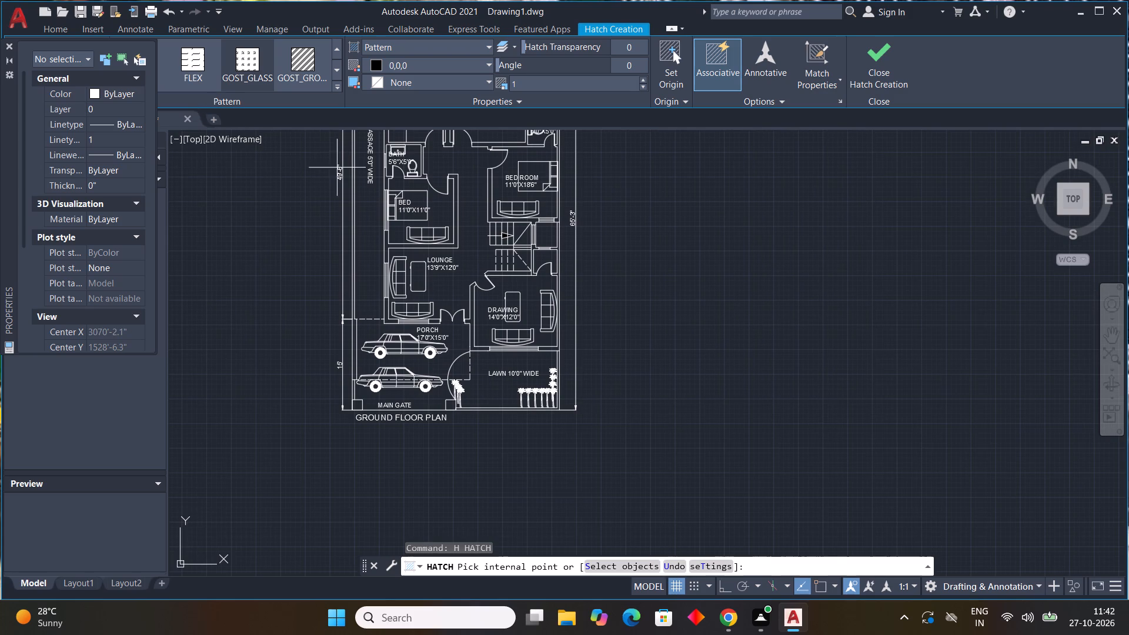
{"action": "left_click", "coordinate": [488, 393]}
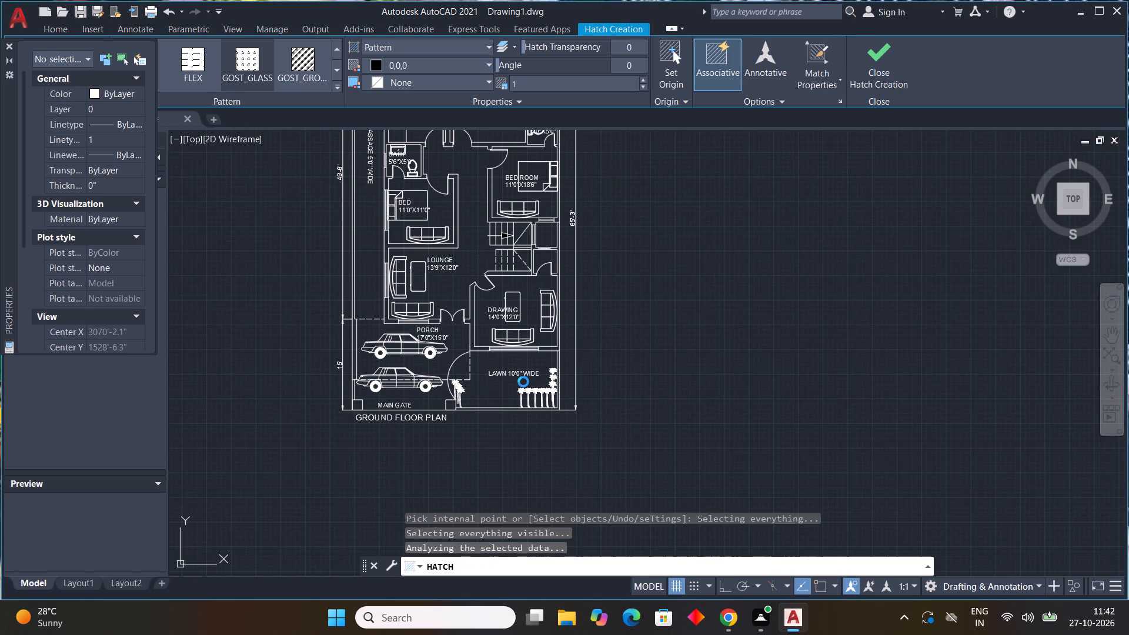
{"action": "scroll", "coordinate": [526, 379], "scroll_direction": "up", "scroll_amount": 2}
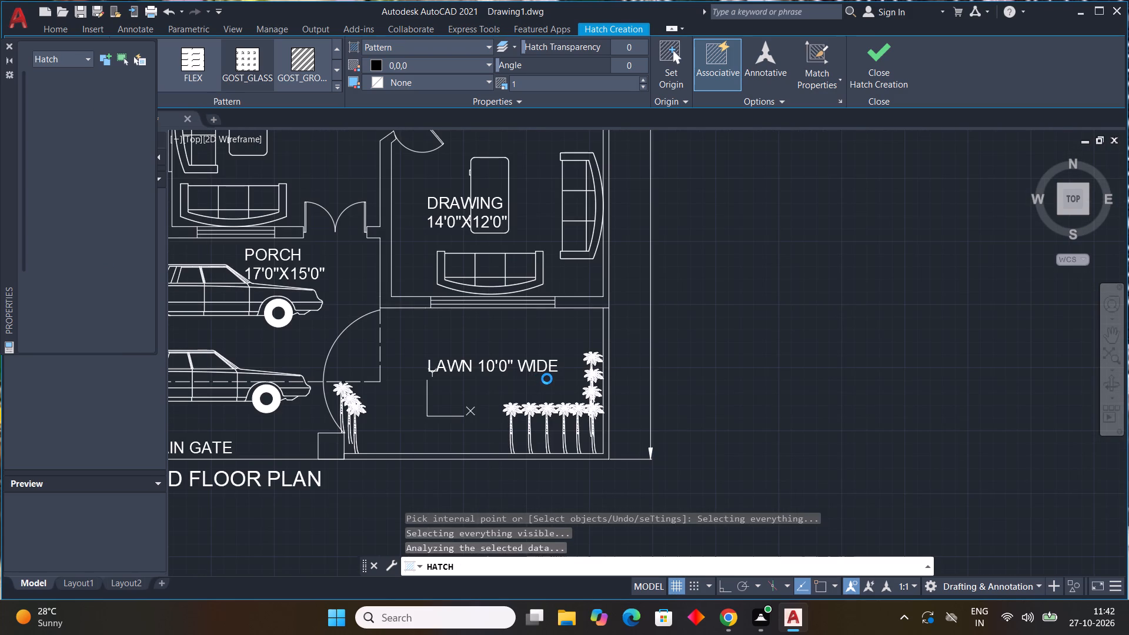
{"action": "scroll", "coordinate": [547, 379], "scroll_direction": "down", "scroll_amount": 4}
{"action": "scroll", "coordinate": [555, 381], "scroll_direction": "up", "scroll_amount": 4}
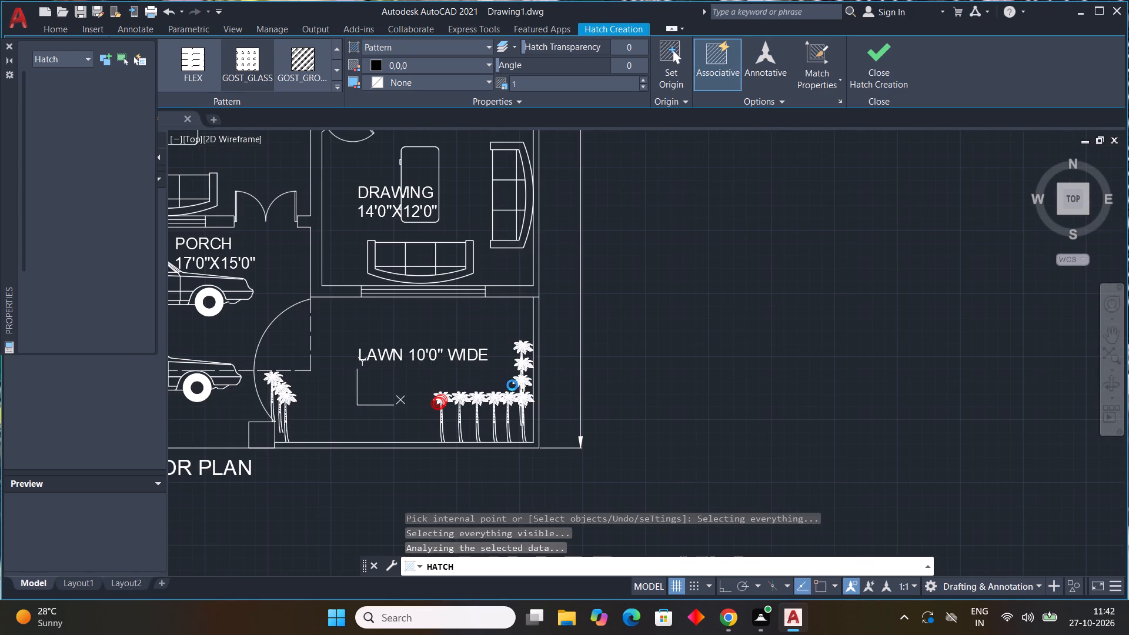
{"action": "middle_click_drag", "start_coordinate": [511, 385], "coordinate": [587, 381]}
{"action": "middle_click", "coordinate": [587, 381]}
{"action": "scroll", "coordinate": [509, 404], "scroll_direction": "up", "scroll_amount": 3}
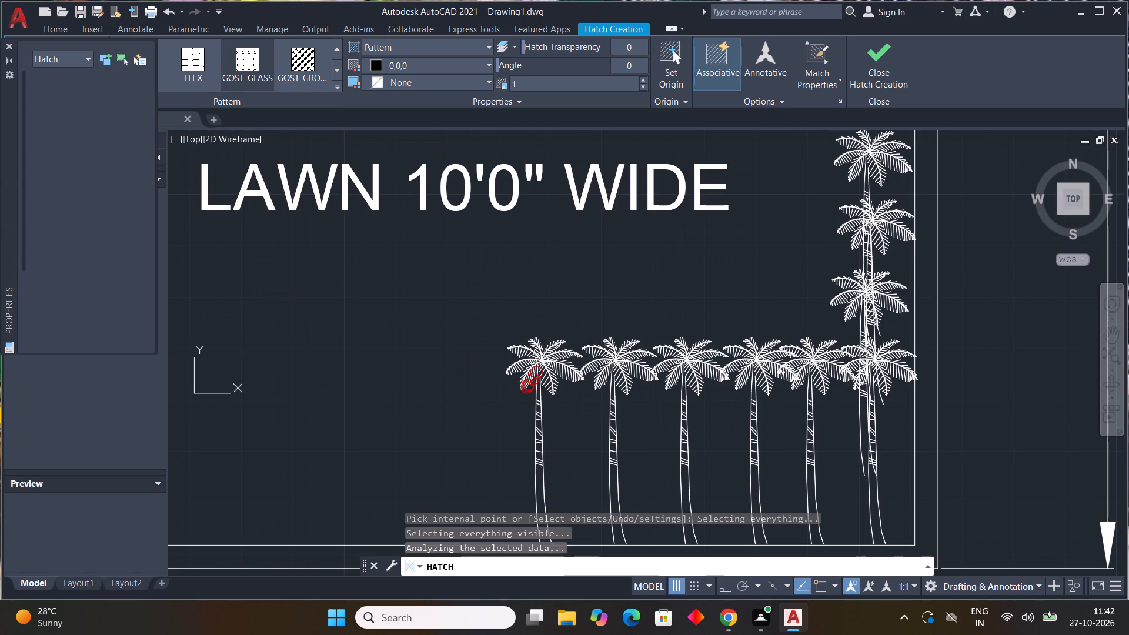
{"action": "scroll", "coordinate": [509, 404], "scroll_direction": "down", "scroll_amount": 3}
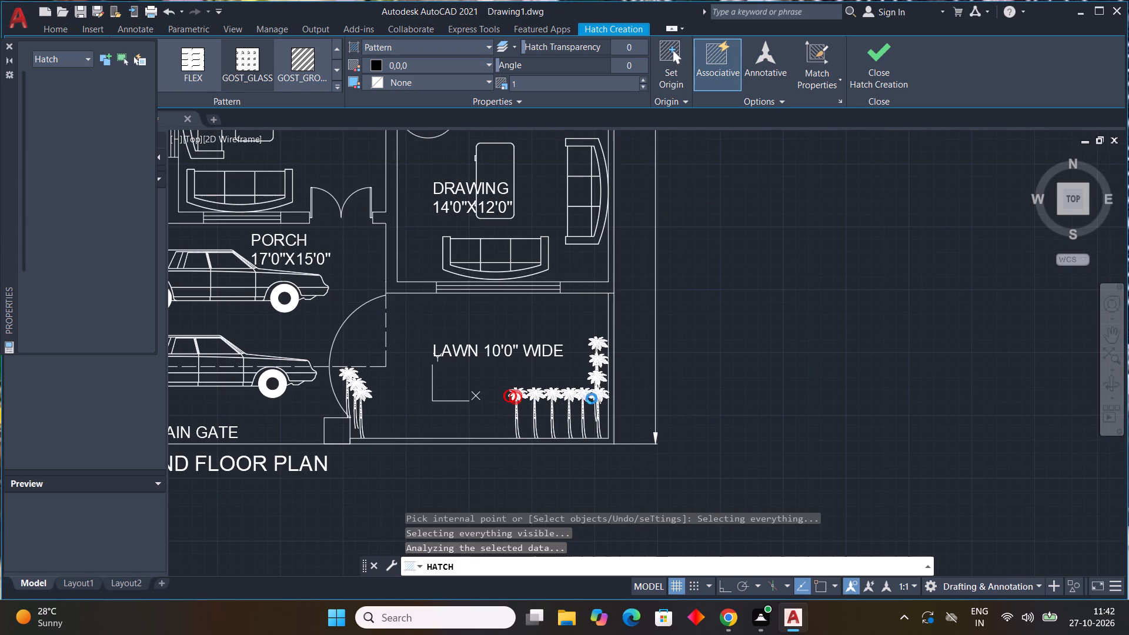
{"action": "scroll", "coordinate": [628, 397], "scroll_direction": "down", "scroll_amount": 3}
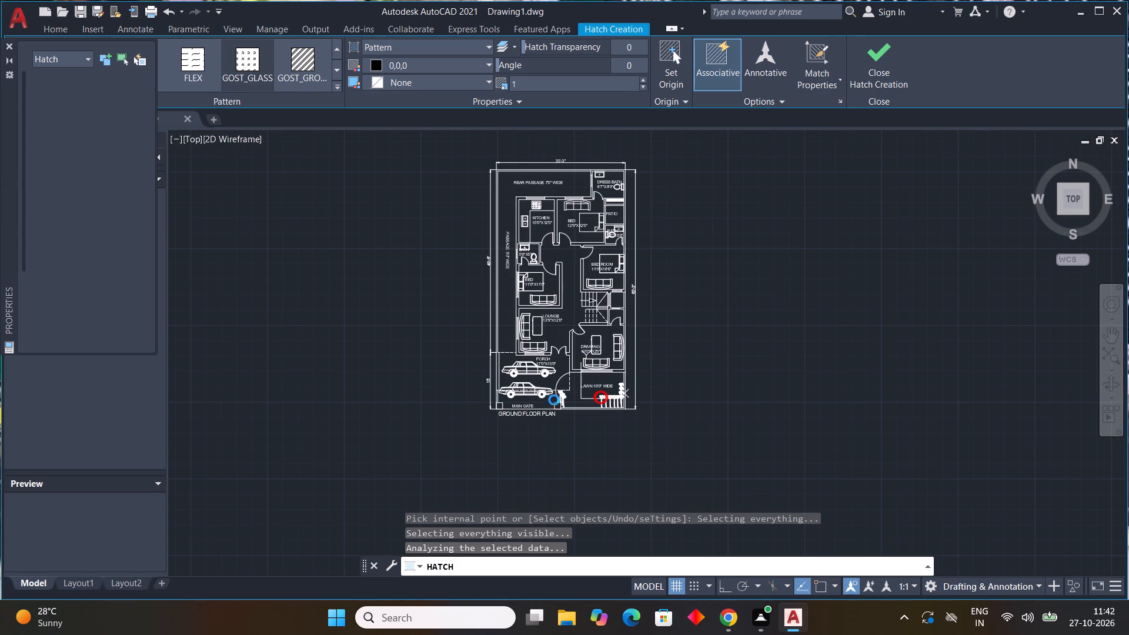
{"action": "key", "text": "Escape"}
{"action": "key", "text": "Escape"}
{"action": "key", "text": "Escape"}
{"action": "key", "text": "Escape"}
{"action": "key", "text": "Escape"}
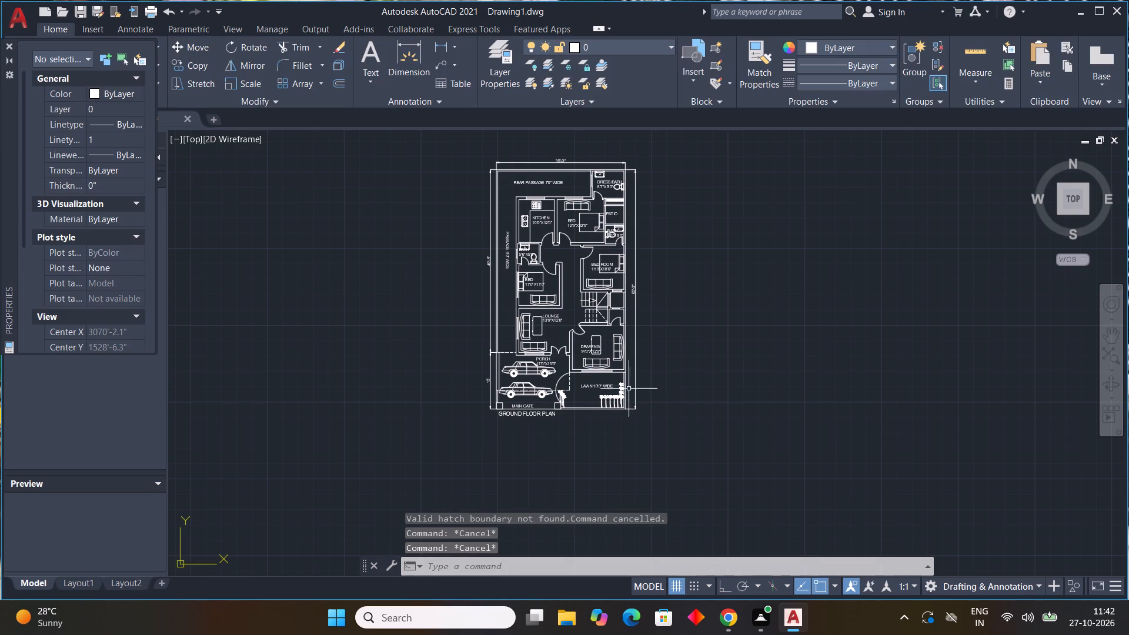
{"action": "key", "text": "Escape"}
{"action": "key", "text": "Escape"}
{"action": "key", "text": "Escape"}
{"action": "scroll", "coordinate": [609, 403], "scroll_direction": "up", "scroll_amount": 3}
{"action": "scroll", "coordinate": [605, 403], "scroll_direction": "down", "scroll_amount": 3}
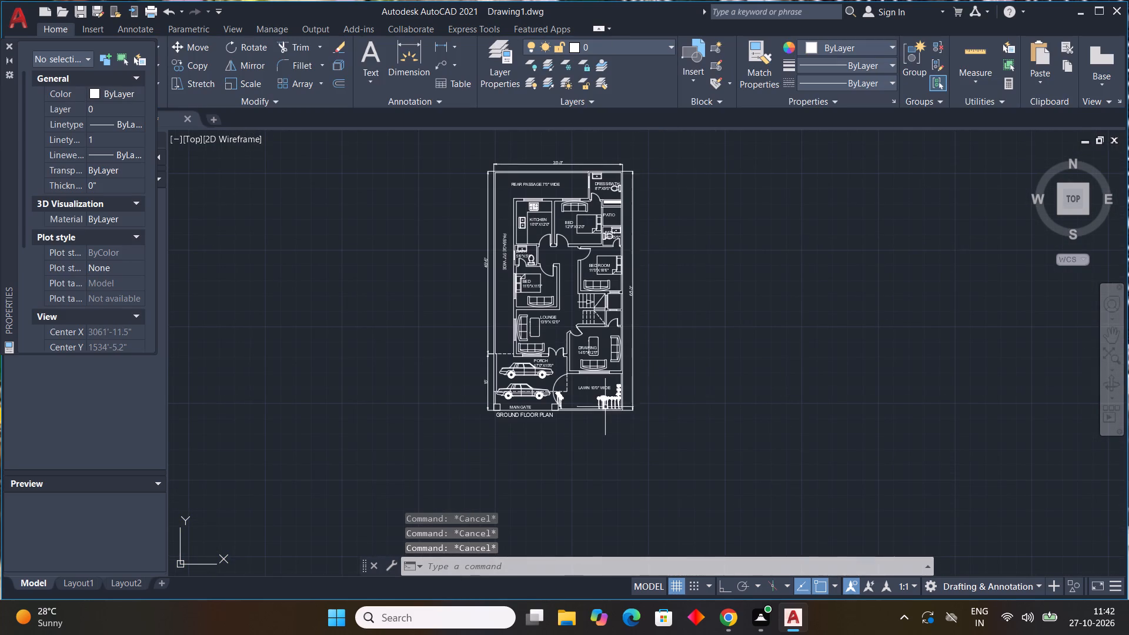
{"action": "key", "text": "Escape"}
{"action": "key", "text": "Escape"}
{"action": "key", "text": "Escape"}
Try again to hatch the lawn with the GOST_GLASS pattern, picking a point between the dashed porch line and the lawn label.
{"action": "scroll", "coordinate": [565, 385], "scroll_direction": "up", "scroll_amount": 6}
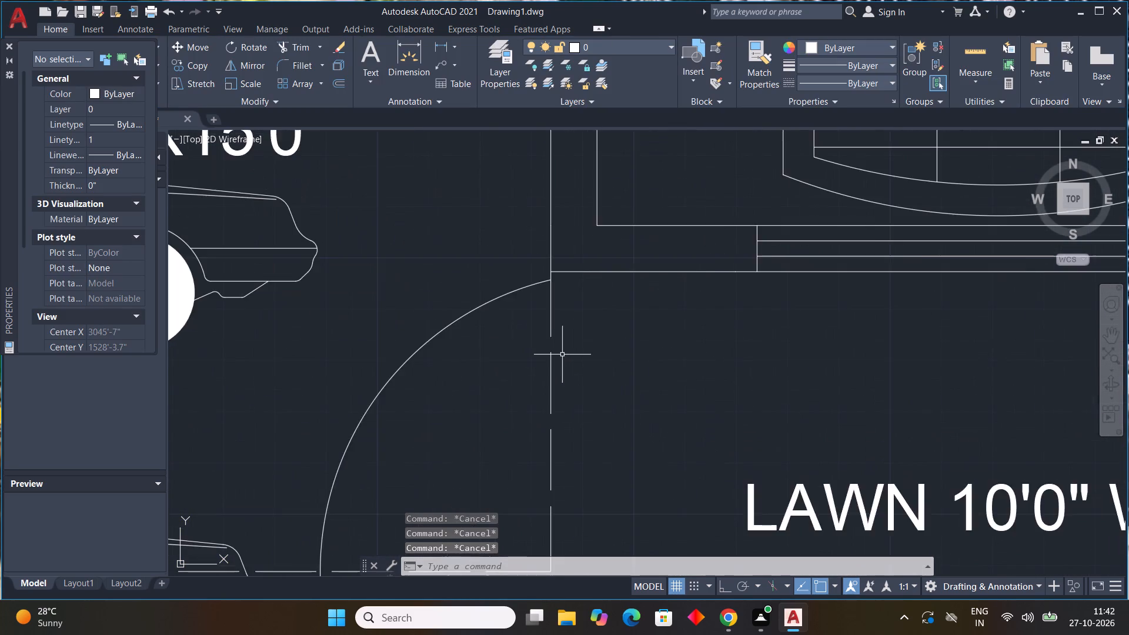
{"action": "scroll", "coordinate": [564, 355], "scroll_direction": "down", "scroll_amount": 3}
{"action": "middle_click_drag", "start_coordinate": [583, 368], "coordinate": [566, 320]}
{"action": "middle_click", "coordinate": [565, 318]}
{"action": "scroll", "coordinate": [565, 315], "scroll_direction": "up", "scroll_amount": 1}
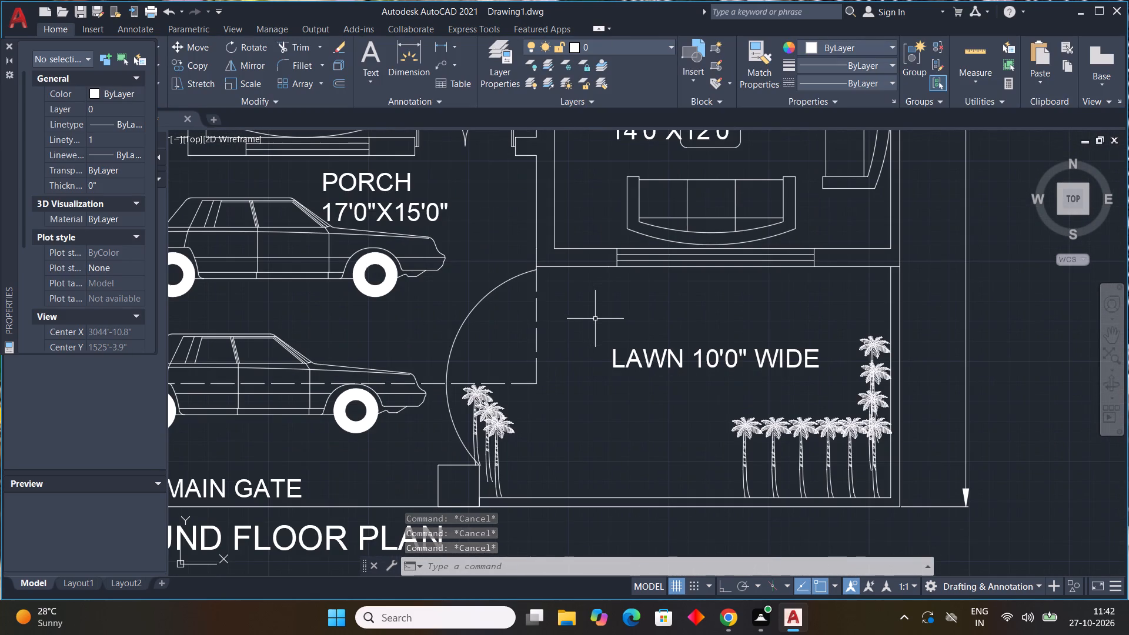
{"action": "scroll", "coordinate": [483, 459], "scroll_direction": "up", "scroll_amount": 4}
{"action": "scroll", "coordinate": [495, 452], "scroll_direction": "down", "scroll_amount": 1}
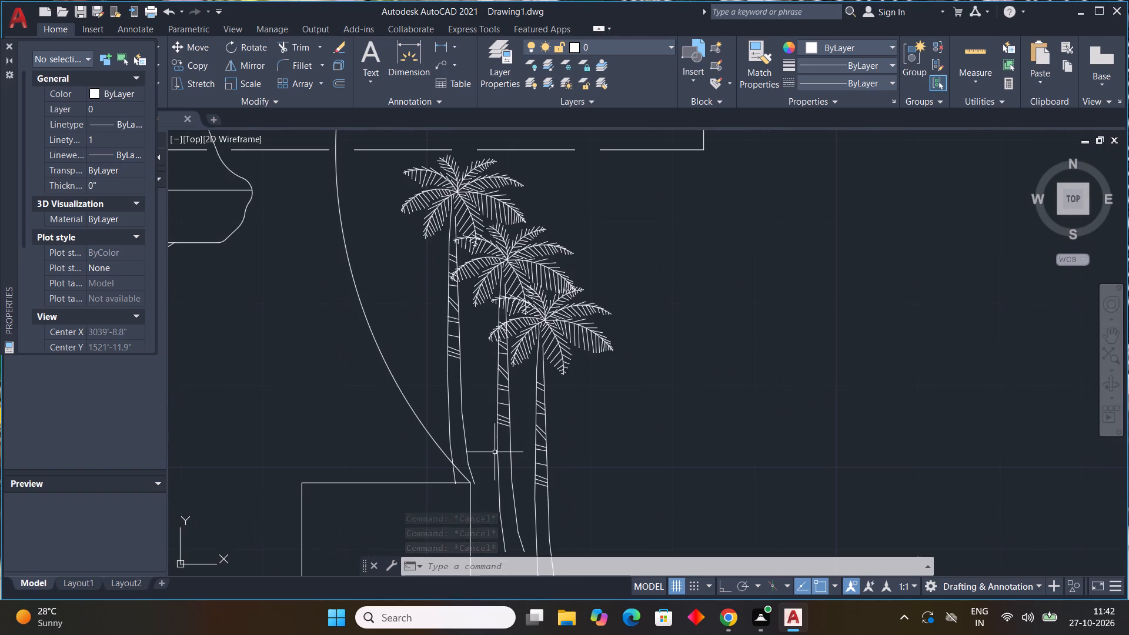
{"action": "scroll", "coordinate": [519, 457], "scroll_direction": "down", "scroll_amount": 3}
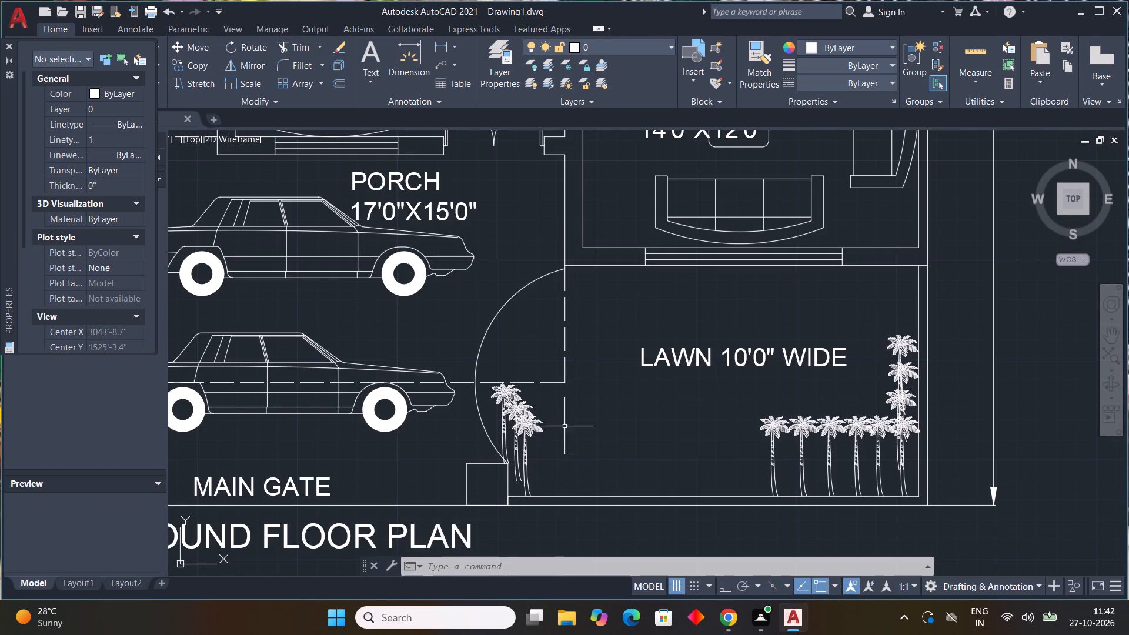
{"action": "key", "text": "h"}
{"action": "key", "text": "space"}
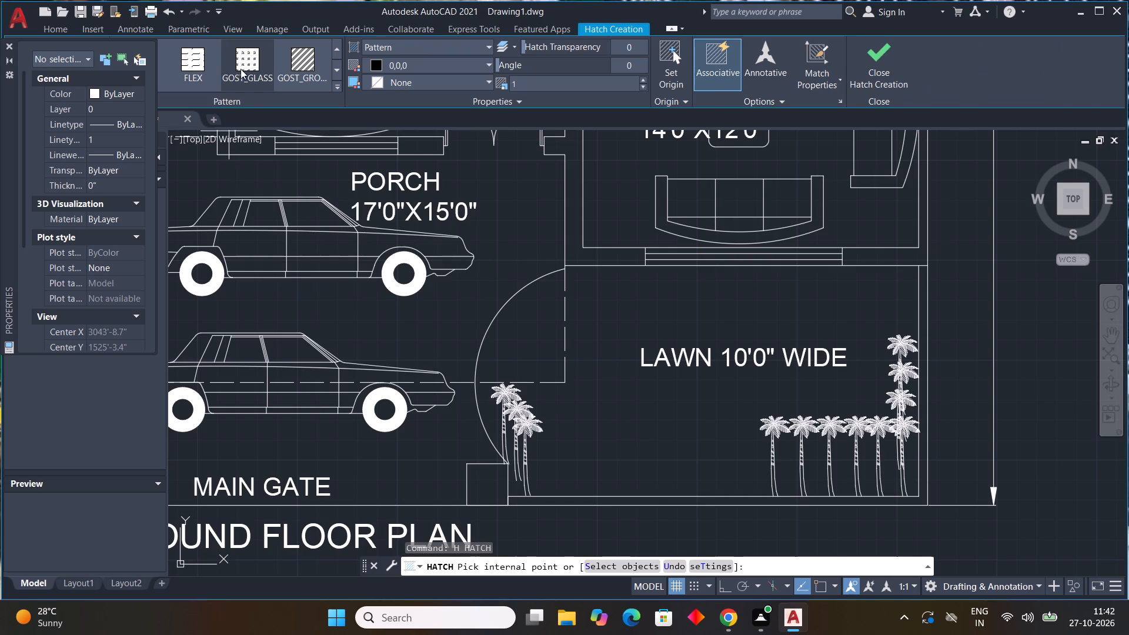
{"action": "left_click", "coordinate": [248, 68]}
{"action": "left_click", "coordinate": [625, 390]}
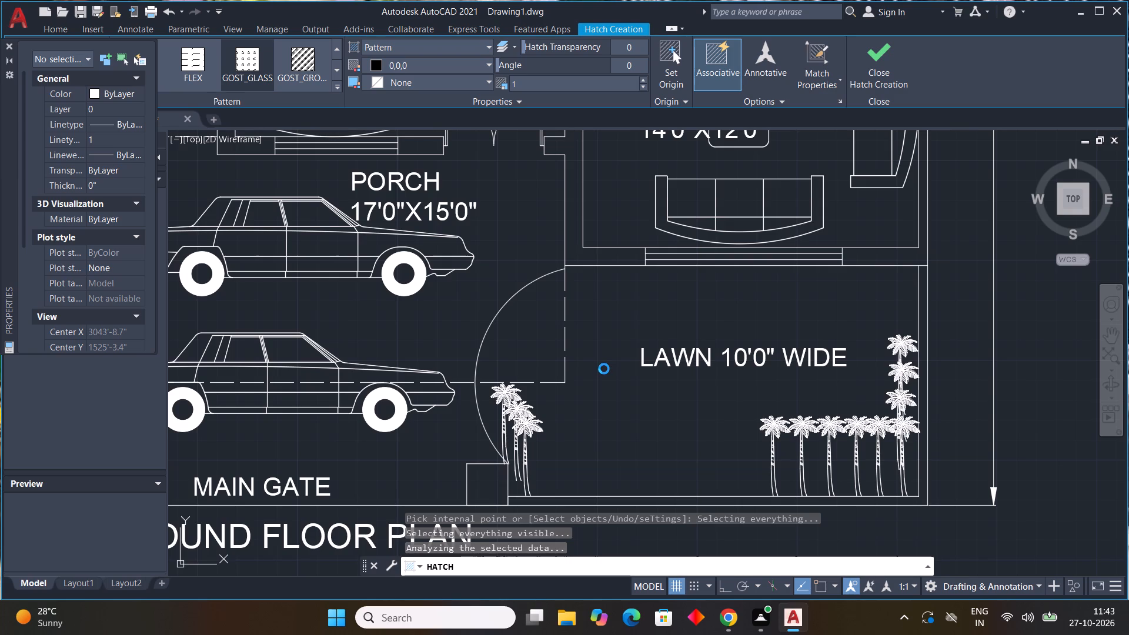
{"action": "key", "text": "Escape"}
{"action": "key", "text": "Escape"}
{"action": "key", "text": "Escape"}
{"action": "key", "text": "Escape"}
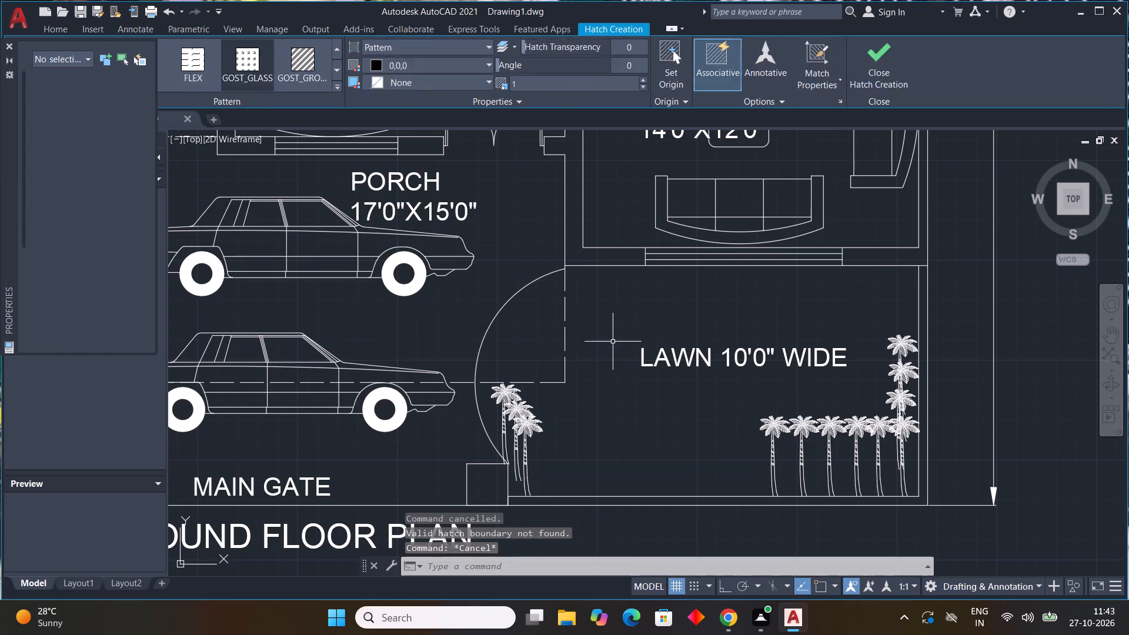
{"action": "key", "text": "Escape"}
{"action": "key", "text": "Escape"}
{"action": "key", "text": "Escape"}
Hatch the lounge's outer walls, including the piece beside the porch doors, with the ANSI31 pattern in dark red 153,27,30.
{"action": "scroll", "coordinate": [693, 419], "scroll_direction": "down", "scroll_amount": 3}
{"action": "middle_click_drag", "start_coordinate": [683, 440], "coordinate": [644, 476]}
{"action": "type", "text": "H"}
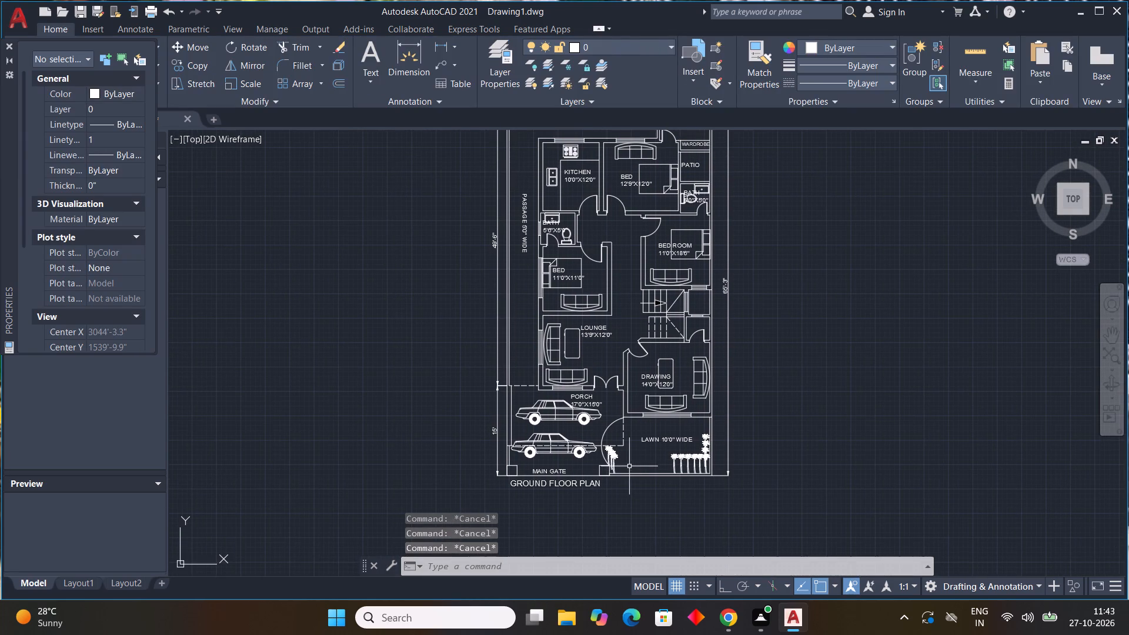
{"action": "key", "text": "space"}
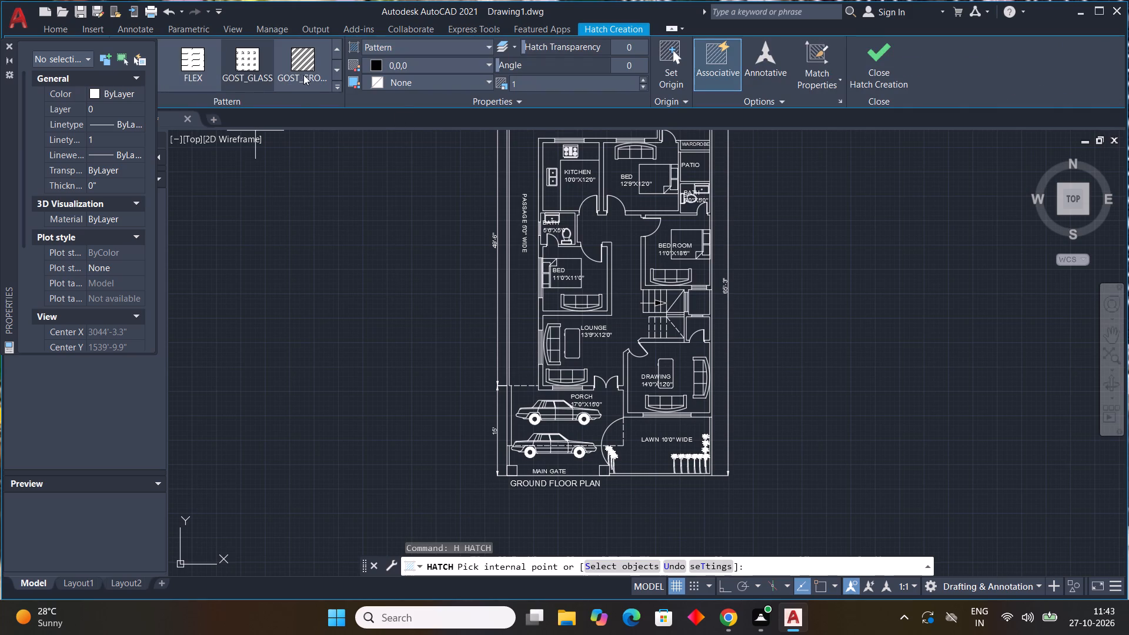
{"action": "left_click", "coordinate": [334, 85]}
{"action": "scroll", "coordinate": [262, 106], "scroll_direction": "up", "scroll_amount": 3}
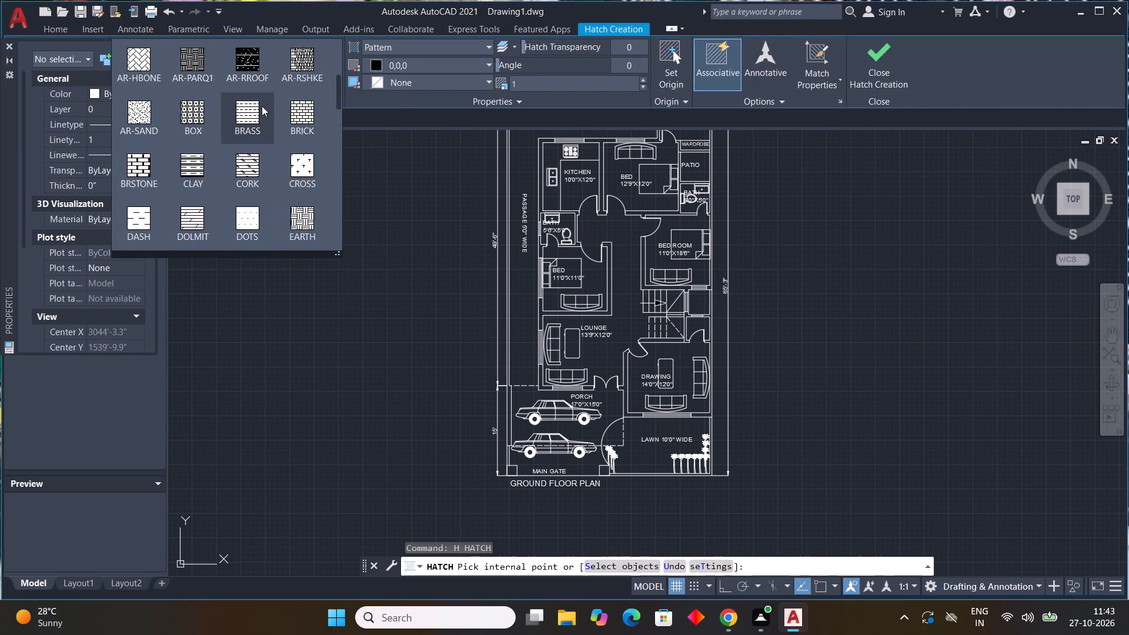
{"action": "scroll", "coordinate": [262, 106], "scroll_direction": "up", "scroll_amount": 12}
{"action": "left_click", "coordinate": [242, 56]}
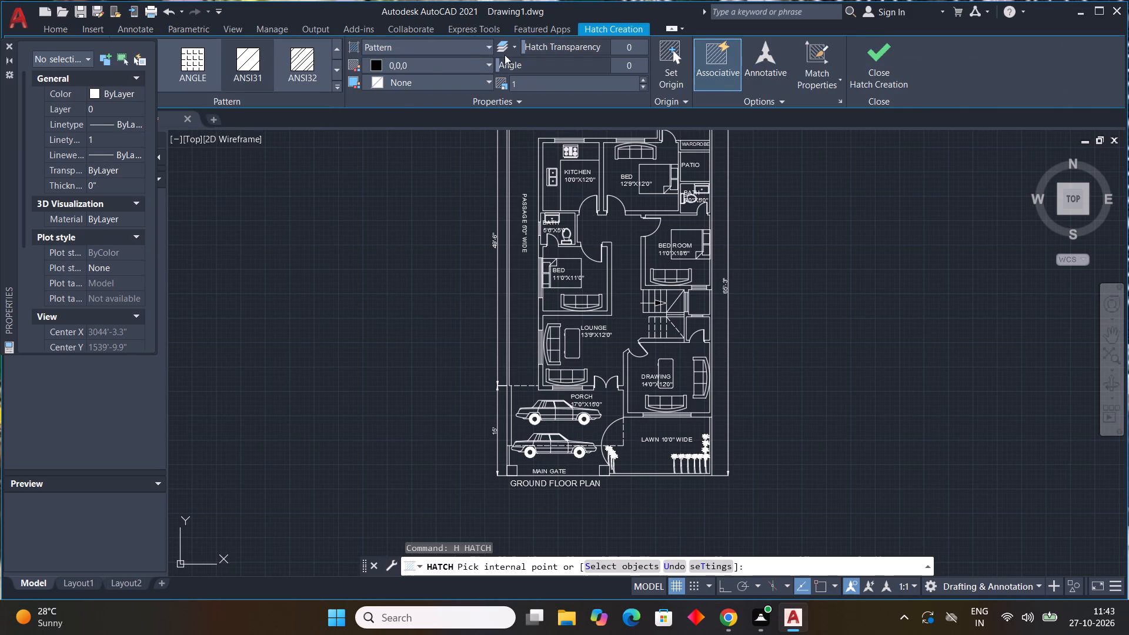
{"action": "left_click", "coordinate": [416, 59]}
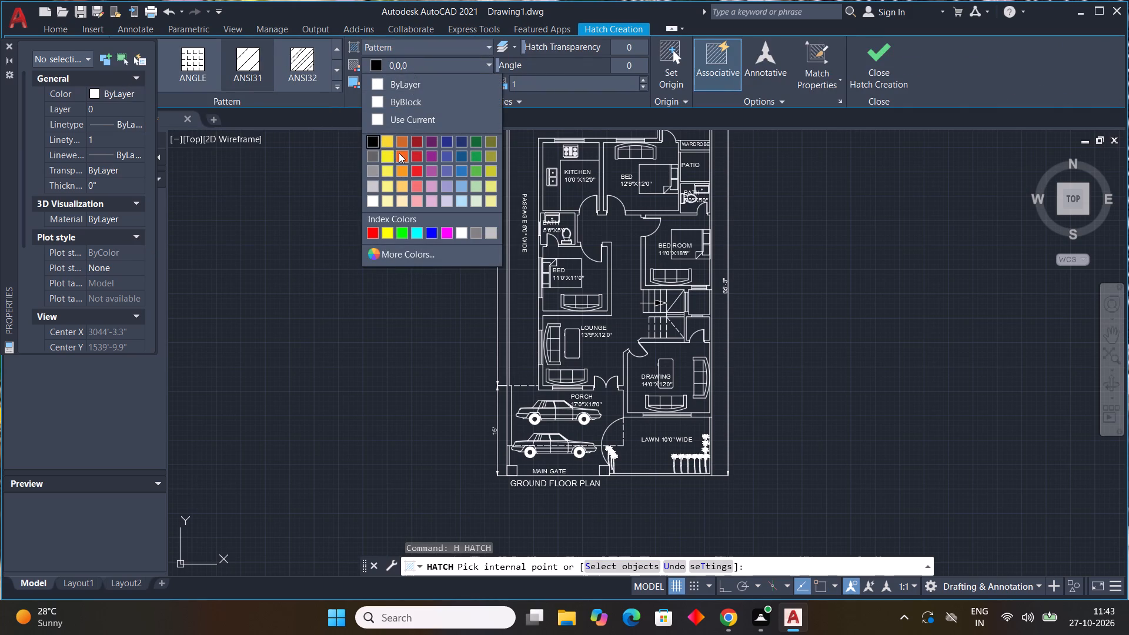
{"action": "left_click", "coordinate": [415, 137]}
{"action": "scroll", "coordinate": [577, 355], "scroll_direction": "up", "scroll_amount": 3}
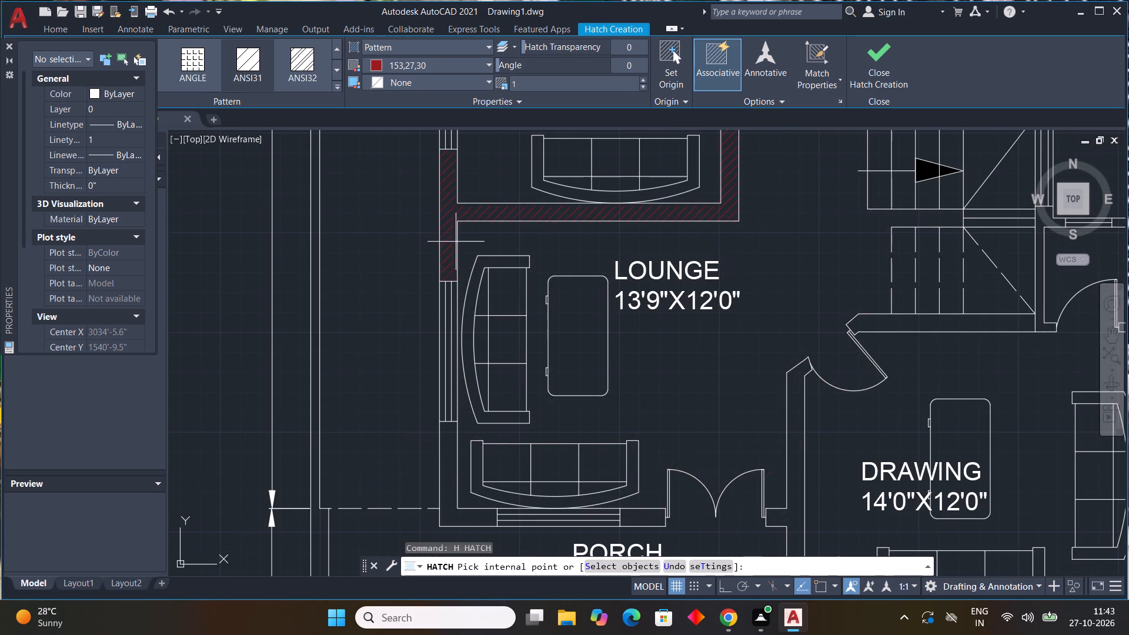
{"action": "left_click", "coordinate": [450, 238]}
{"action": "left_click", "coordinate": [452, 464]}
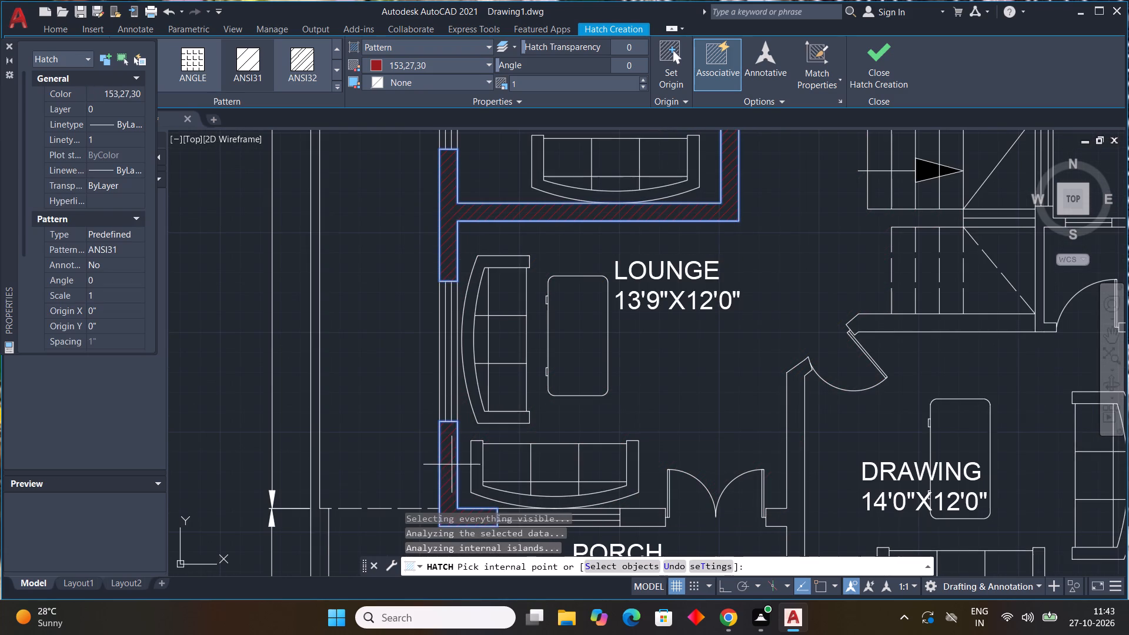
{"action": "scroll", "coordinate": [451, 426], "scroll_direction": "down", "scroll_amount": 1}
{"action": "middle_click_drag", "start_coordinate": [449, 419], "coordinate": [425, 343]}
{"action": "left_click", "coordinate": [547, 407]}
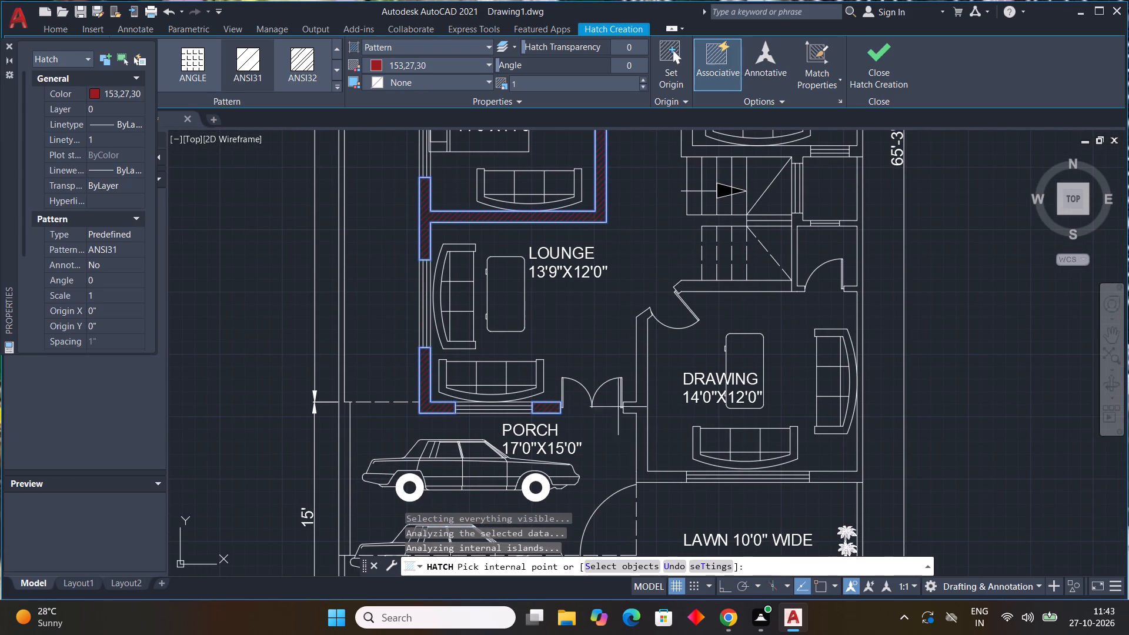
Add the drawing room's walls to the hatch: the porch side, the lawn-side corner with the outer wall, and the staircase side.
{"action": "left_click", "coordinate": [642, 410]}
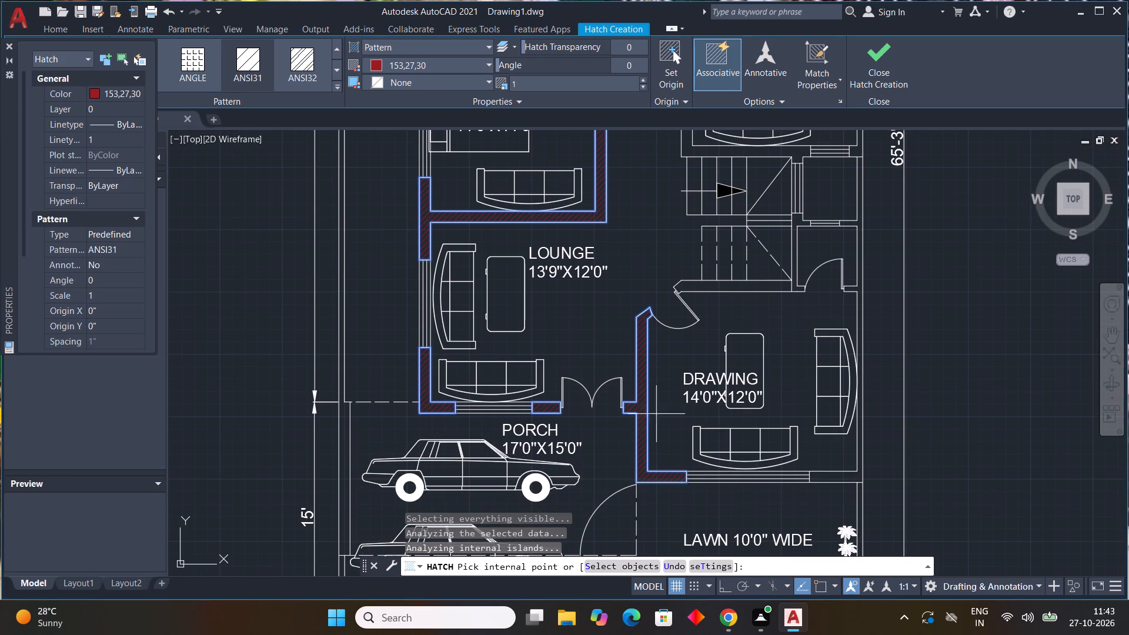
{"action": "left_click", "coordinate": [847, 475]}
{"action": "middle_click_drag", "start_coordinate": [904, 475], "coordinate": [888, 493]}
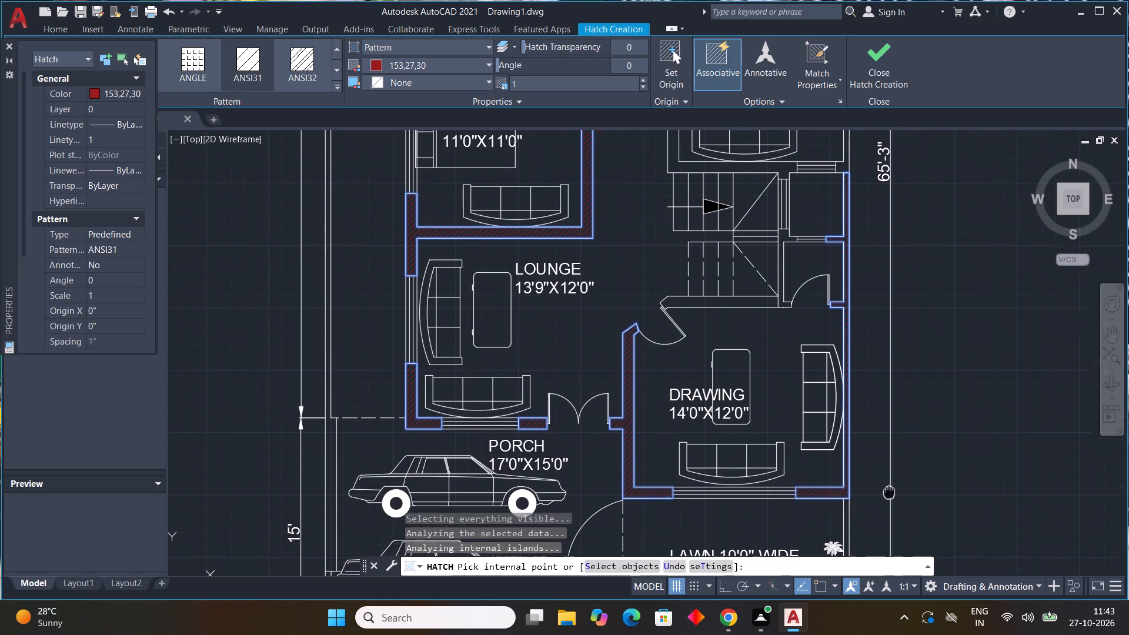
{"action": "middle_click_drag", "start_coordinate": [888, 493], "coordinate": [810, 545]}
{"action": "left_click", "coordinate": [658, 361]}
Add the plot's outer boundary wall beside the porch and side passage to the hatch.
{"action": "scroll", "coordinate": [755, 405], "scroll_direction": "down", "scroll_amount": 2}
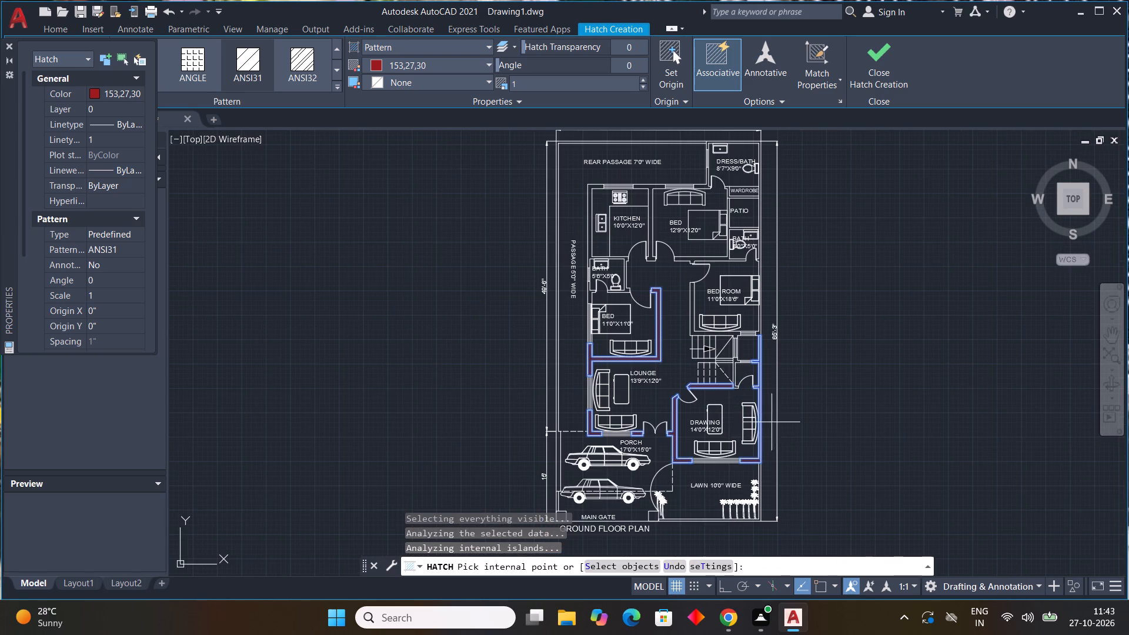
{"action": "scroll", "coordinate": [549, 466], "scroll_direction": "up", "scroll_amount": 2}
{"action": "left_click", "coordinate": [567, 462]}
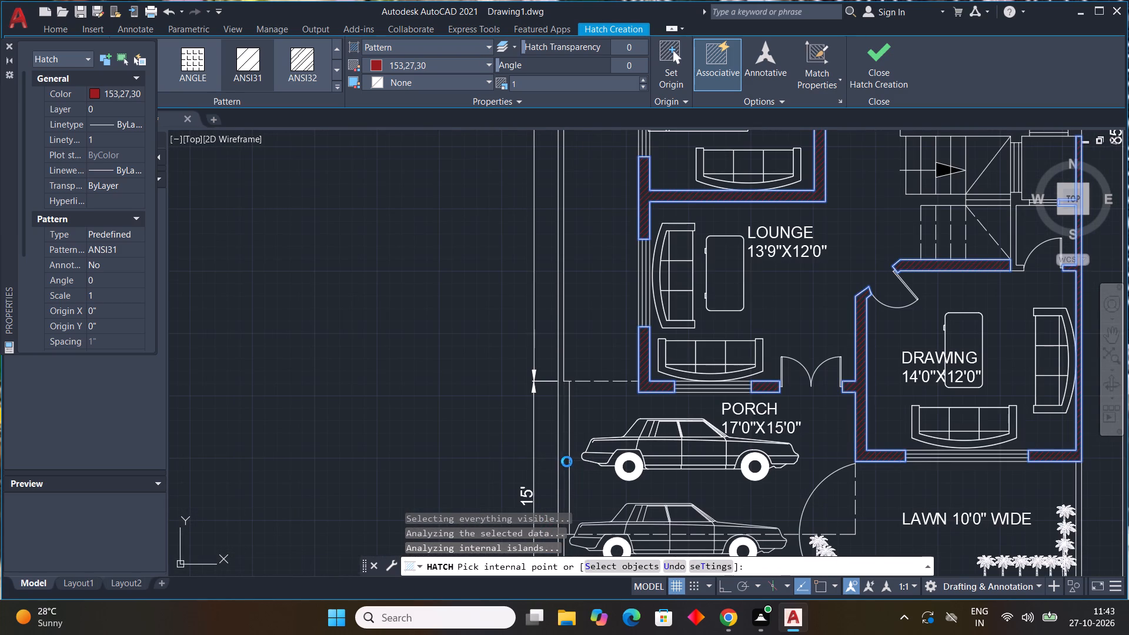
{"action": "left_click", "coordinate": [721, 188]}
{"action": "middle_click_drag", "start_coordinate": [673, 437], "coordinate": [646, 345]}
{"action": "scroll", "coordinate": [667, 415], "scroll_direction": "down", "scroll_amount": 1}
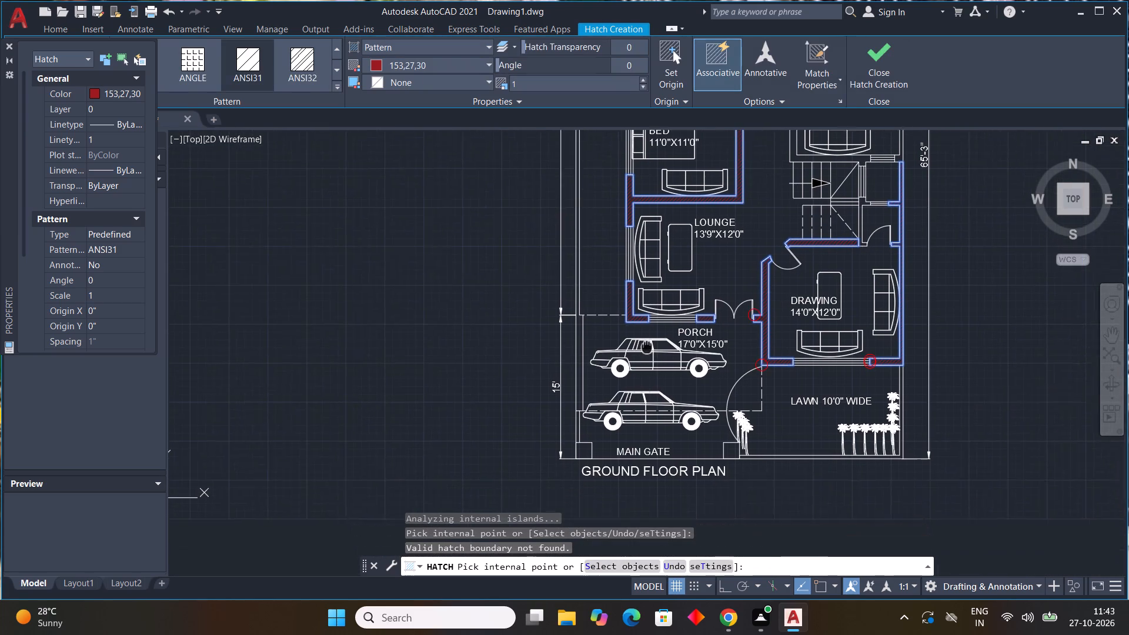
{"action": "middle_click_drag", "start_coordinate": [646, 345], "coordinate": [644, 336]}
{"action": "left_click", "coordinate": [577, 370]}
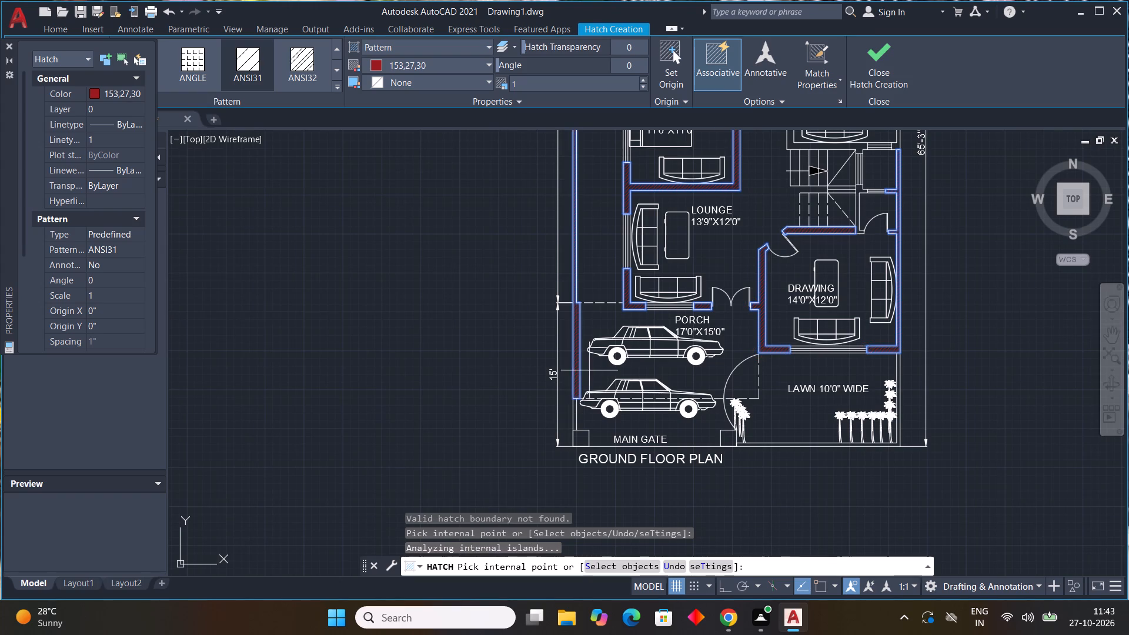
{"action": "scroll", "coordinate": [697, 395], "scroll_direction": "down", "scroll_amount": 1}
{"action": "middle_click_drag", "start_coordinate": [694, 399], "coordinate": [609, 492]}
{"action": "middle_click_drag", "start_coordinate": [602, 395], "coordinate": [549, 484]}
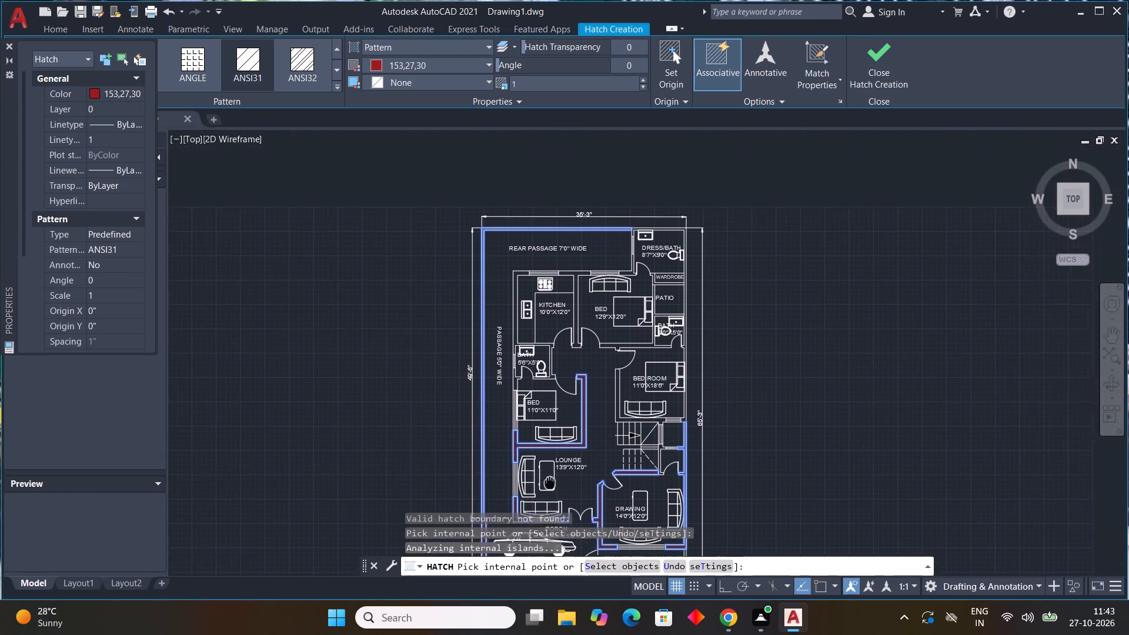
Add the rear walls of the kitchen and rear bed, and the partition between them, to the dark red ANSI31 hatch.
{"action": "middle_click_drag", "start_coordinate": [549, 484], "coordinate": [546, 489]}
{"action": "scroll", "coordinate": [515, 279], "scroll_direction": "up", "scroll_amount": 2}
{"action": "left_click", "coordinate": [519, 280]}
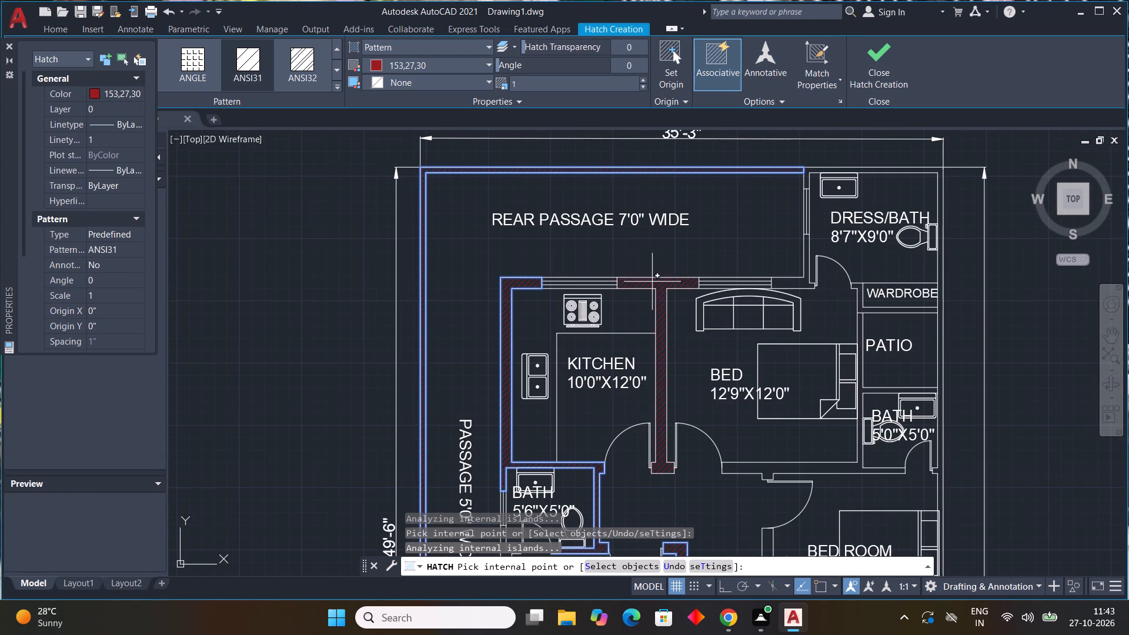
{"action": "left_click", "coordinate": [657, 280]}
{"action": "left_click", "coordinate": [795, 280]}
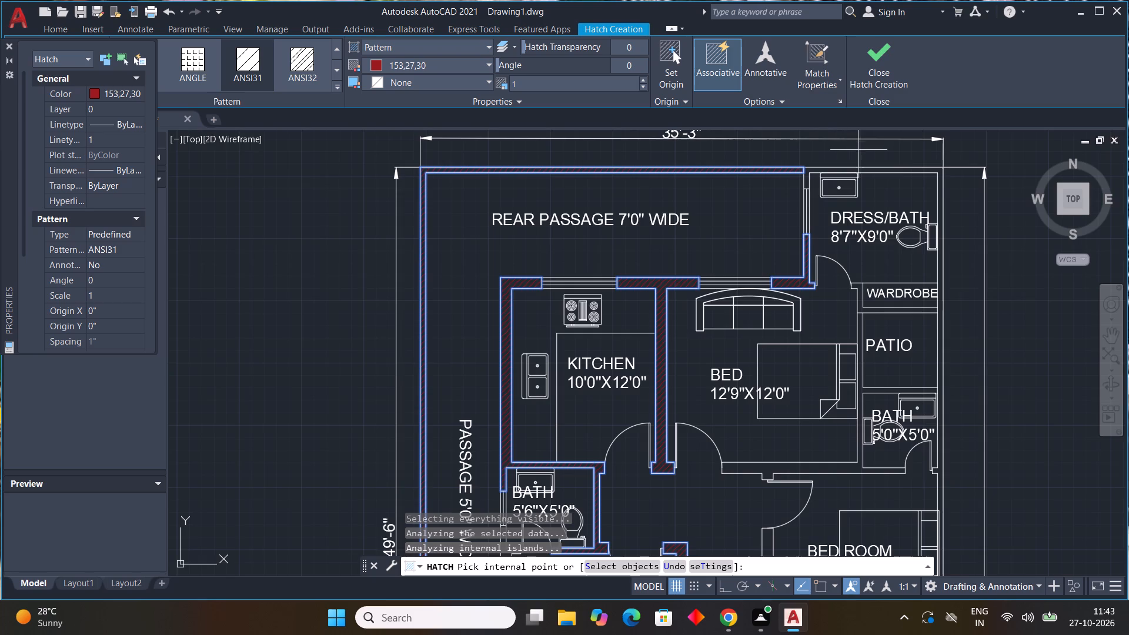
Add the plot's outer boundary wall around the dress/bath to the hatch.
{"action": "scroll", "coordinate": [901, 176], "scroll_direction": "up", "scroll_amount": 3}
{"action": "left_click", "coordinate": [896, 165]}
{"action": "scroll", "coordinate": [894, 178], "scroll_direction": "down", "scroll_amount": 2}
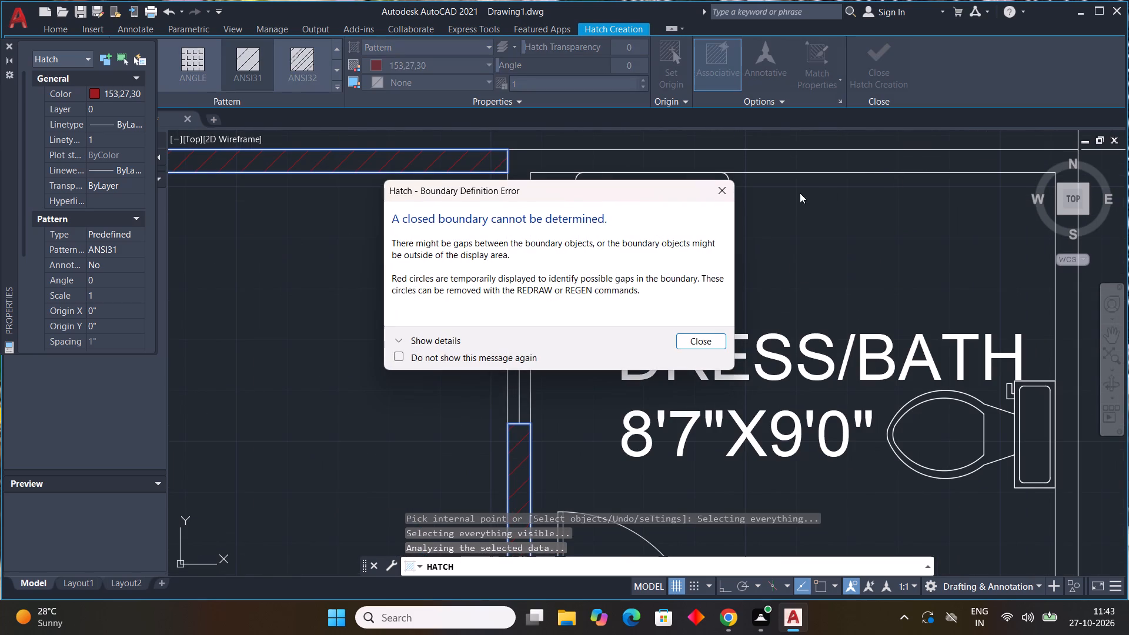
{"action": "left_click", "coordinate": [726, 188]}
{"action": "scroll", "coordinate": [791, 207], "scroll_direction": "down", "scroll_amount": 4}
{"action": "scroll", "coordinate": [839, 203], "scroll_direction": "up", "scroll_amount": 1}
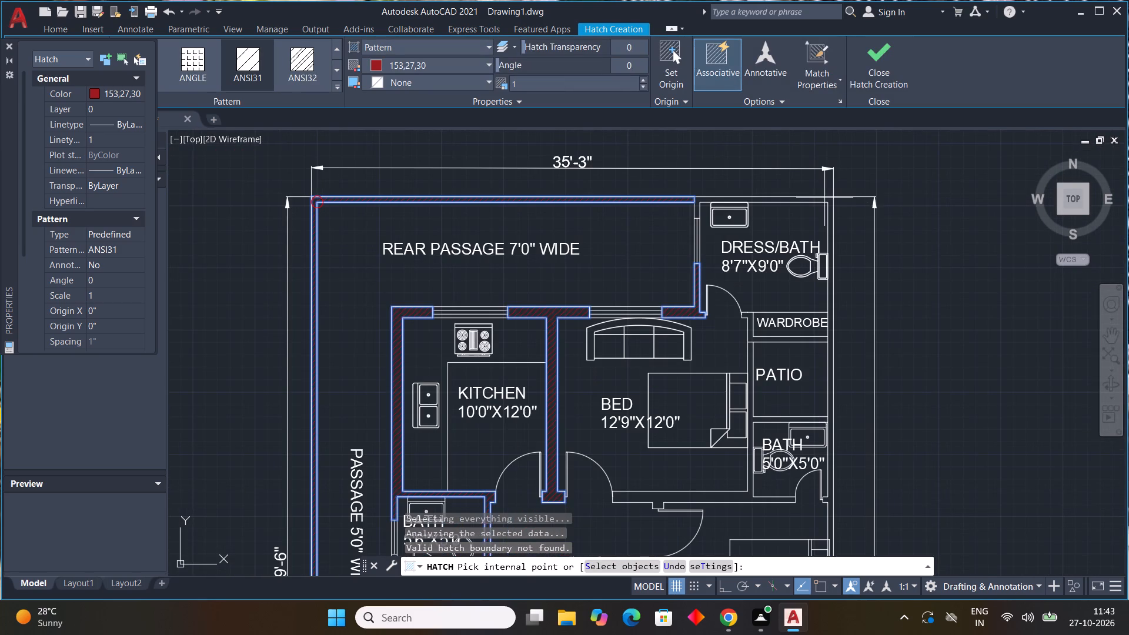
{"action": "left_click", "coordinate": [824, 198]}
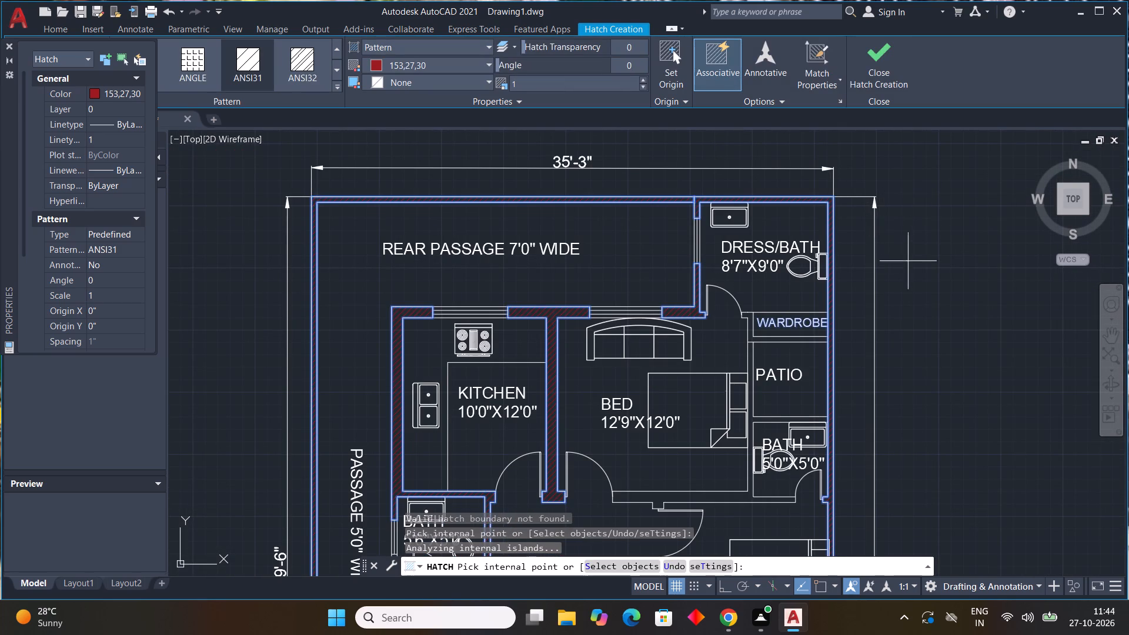
Add the walls separating the rear bed, patio and 5'0"X5'0" bath, plus the wardrobe-side wall, to the hatch.
{"action": "middle_click_drag", "start_coordinate": [897, 273], "coordinate": [797, 164]}
{"action": "middle_click_drag", "start_coordinate": [809, 345], "coordinate": [864, 319]}
{"action": "scroll", "coordinate": [710, 274], "scroll_direction": "up", "scroll_amount": 1}
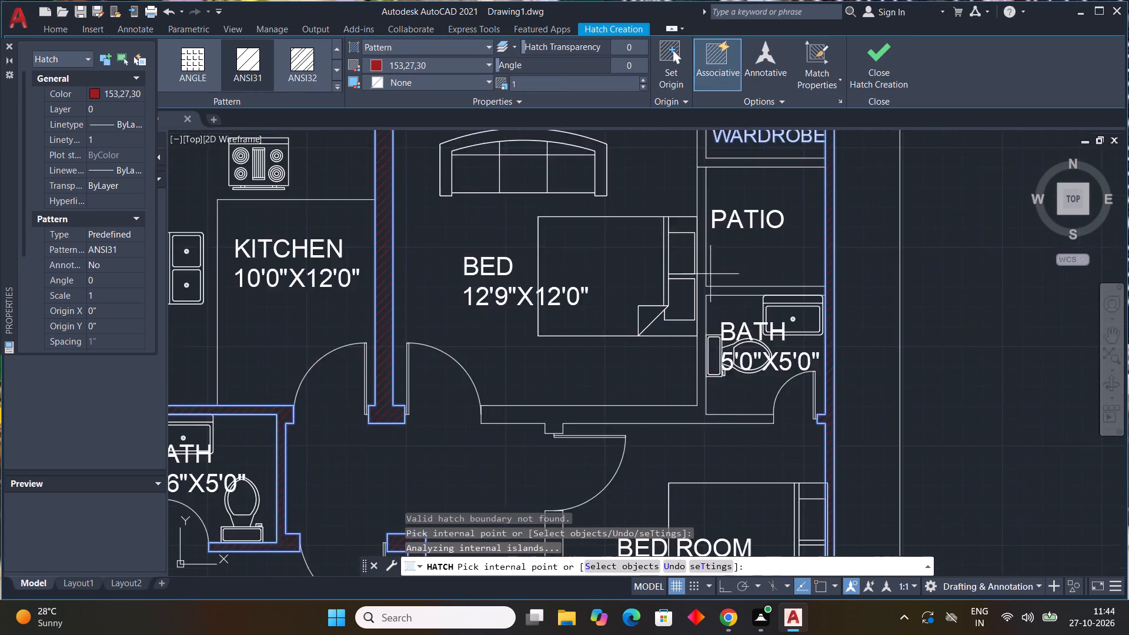
{"action": "scroll", "coordinate": [710, 274], "scroll_direction": "up", "scroll_amount": 1}
{"action": "left_click", "coordinate": [695, 283]}
{"action": "scroll", "coordinate": [733, 303], "scroll_direction": "down", "scroll_amount": 2}
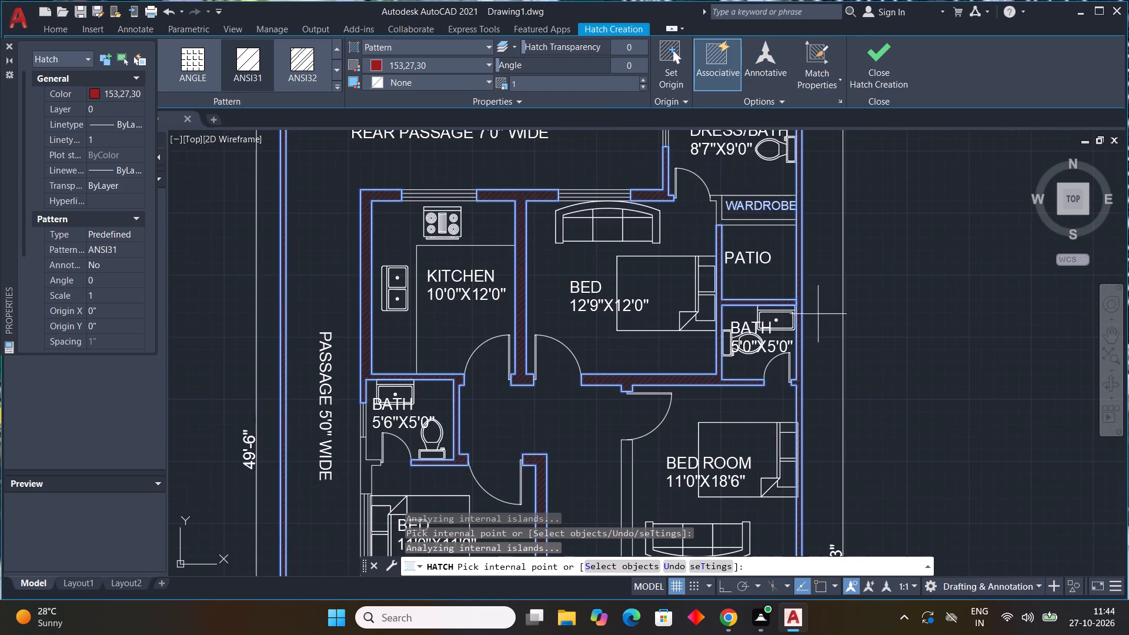
{"action": "scroll", "coordinate": [725, 209], "scroll_direction": "up", "scroll_amount": 3}
{"action": "left_click", "coordinate": [706, 218]}
{"action": "scroll", "coordinate": [752, 262], "scroll_direction": "down", "scroll_amount": 4}
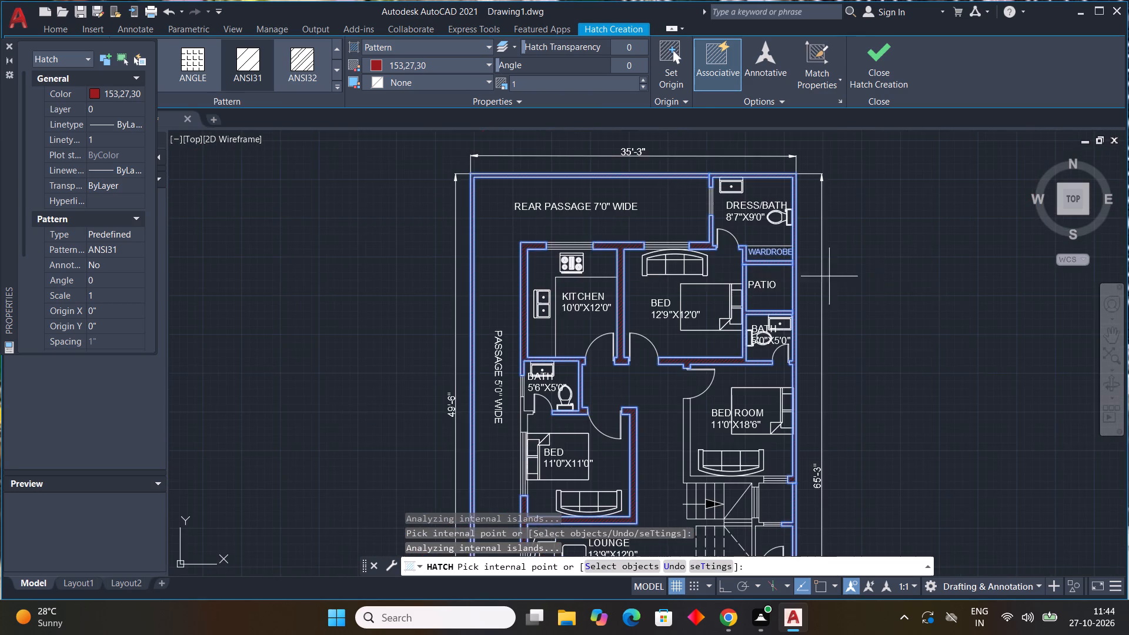
Add the bedroom's wall along the staircase to the hatch and finish the wall hatching.
{"action": "middle_click_drag", "start_coordinate": [946, 309], "coordinate": [800, 158]}
{"action": "scroll", "coordinate": [837, 250], "scroll_direction": "down", "scroll_amount": 1}
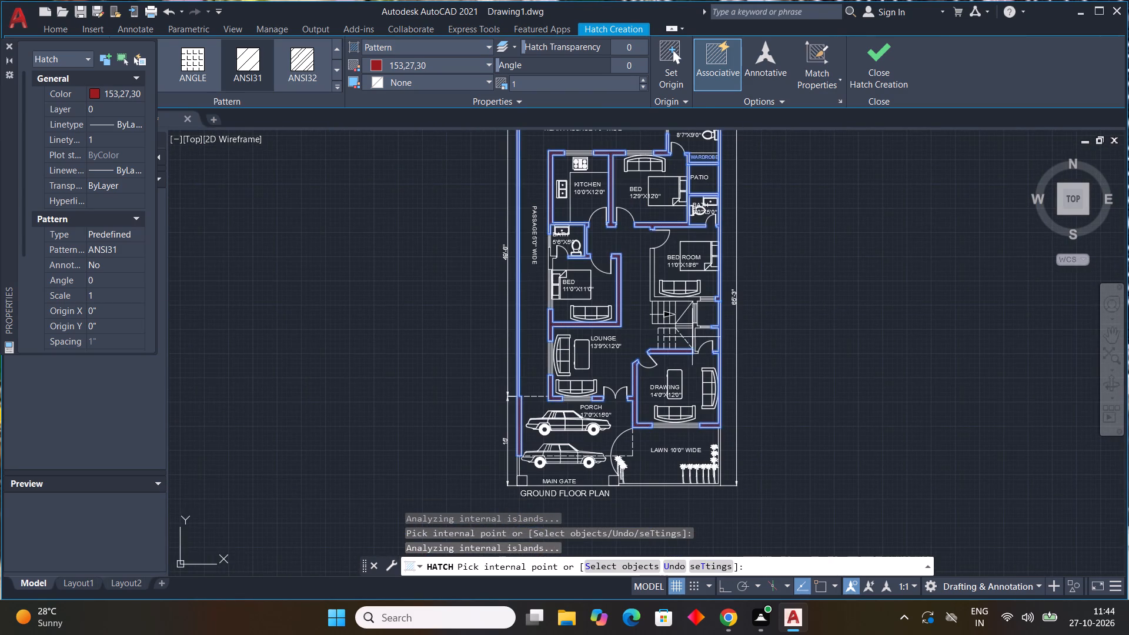
{"action": "scroll", "coordinate": [695, 333], "scroll_direction": "up", "scroll_amount": 3}
{"action": "scroll", "coordinate": [684, 307], "scroll_direction": "down", "scroll_amount": 1}
{"action": "middle_click_drag", "start_coordinate": [700, 360], "coordinate": [703, 367]}
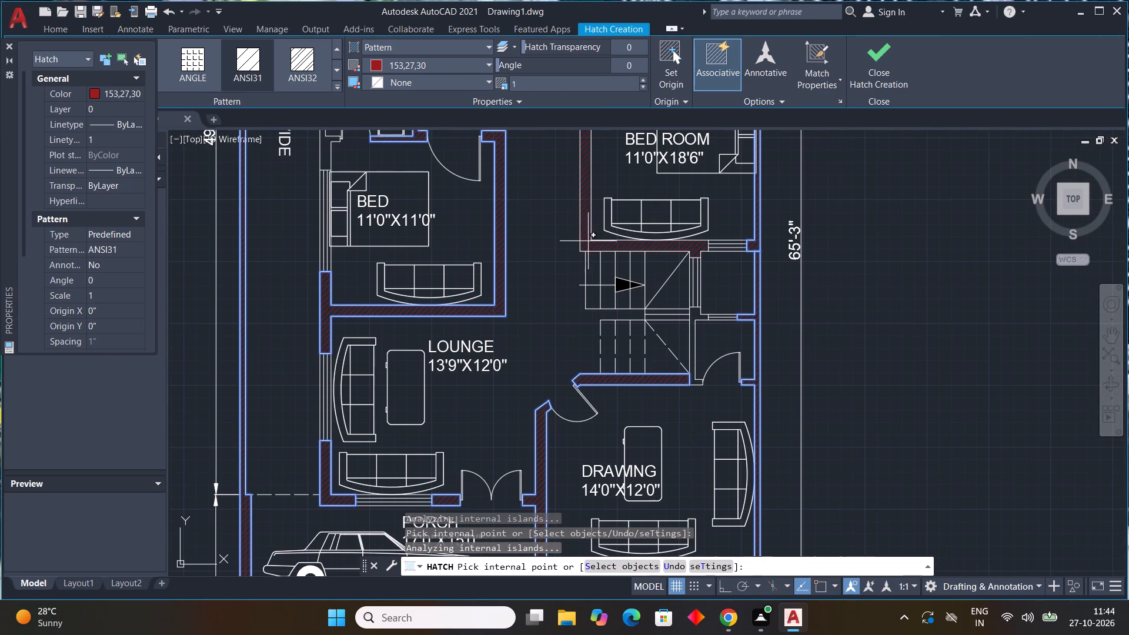
{"action": "left_click", "coordinate": [588, 241]}
{"action": "scroll", "coordinate": [660, 283], "scroll_direction": "down", "scroll_amount": 2}
{"action": "middle_click_drag", "start_coordinate": [754, 299], "coordinate": [734, 235]}
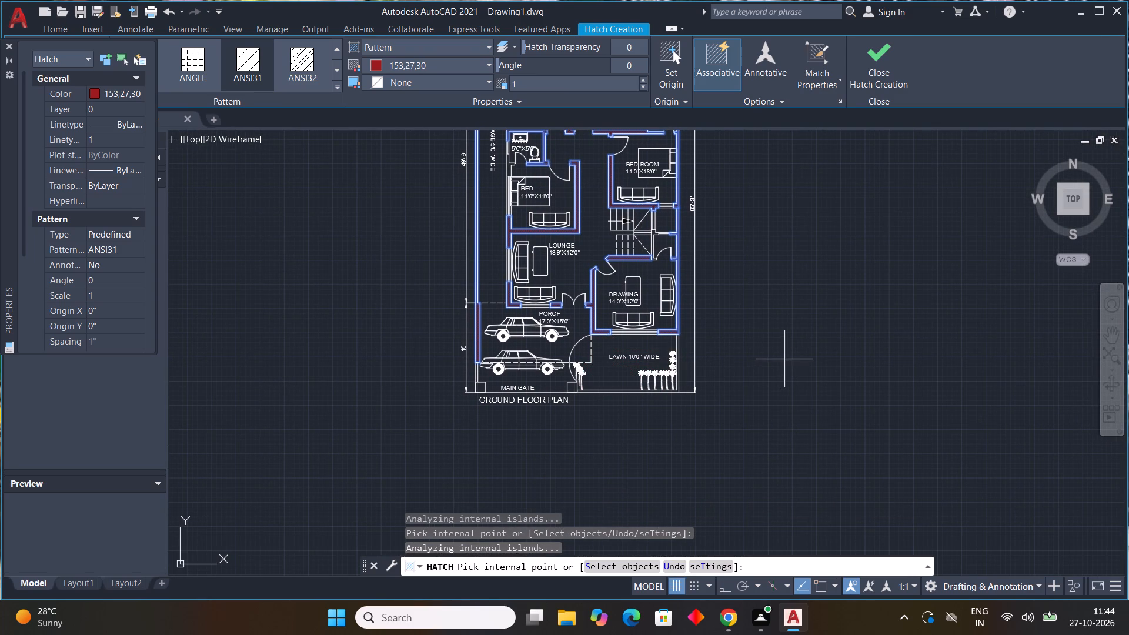
{"action": "key", "text": "Escape"}
{"action": "key", "text": "Escape"}
{"action": "key", "text": "Escape"}
{"action": "key", "text": "Escape"}
{"action": "key", "text": "Escape"}
{"action": "key", "text": "Escape"}
{"action": "key", "text": "Escape"}
{"action": "key", "text": "Escape"}
{"action": "key", "text": "Escape"}
{"action": "key", "text": "Escape"}
Hatch both square main gate pillars with the AR-CONC pattern in black 0,0,0.
{"action": "middle_click_drag", "start_coordinate": [753, 328], "coordinate": [736, 410]}
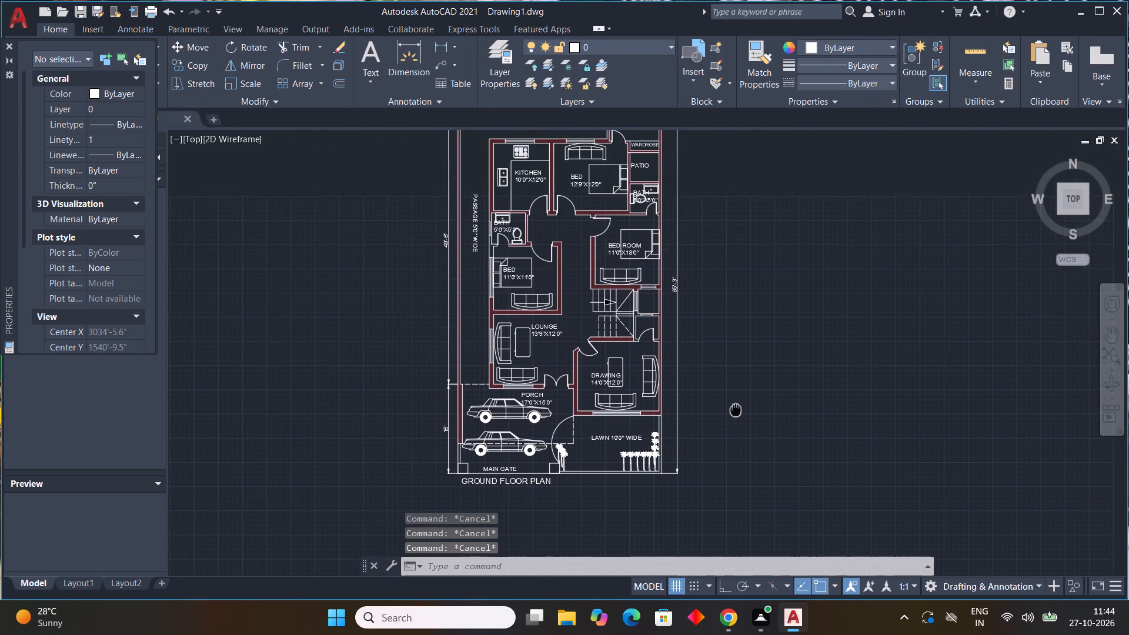
{"action": "middle_click_drag", "start_coordinate": [736, 410], "coordinate": [729, 406]}
{"action": "scroll", "coordinate": [736, 410], "scroll_direction": "down", "scroll_amount": 1}
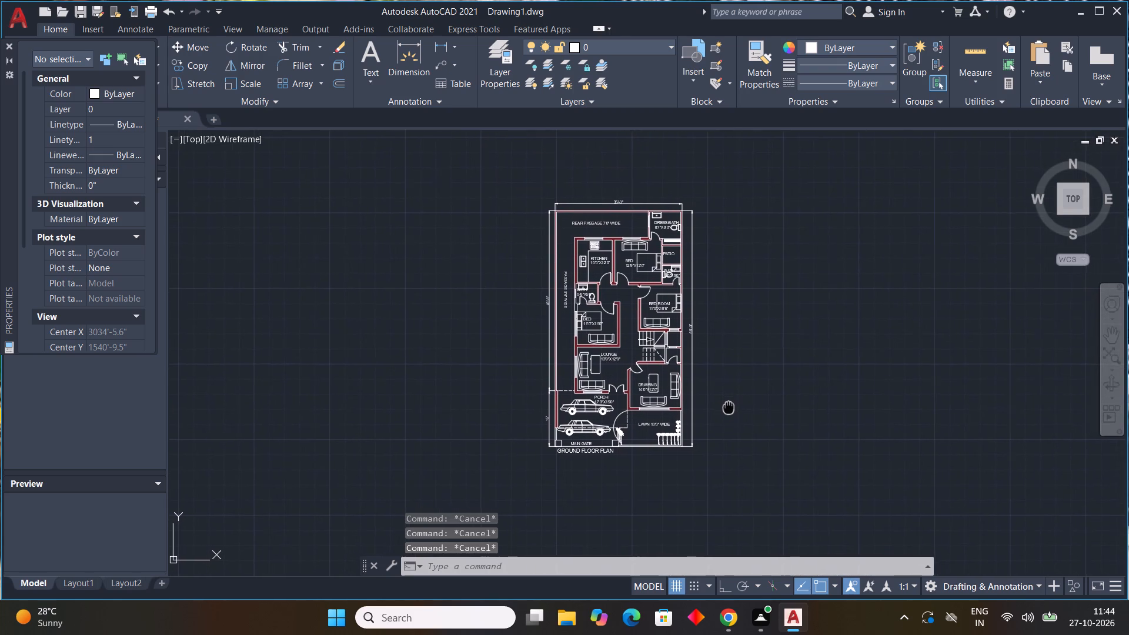
{"action": "middle_click_drag", "start_coordinate": [729, 406], "coordinate": [731, 381]}
{"action": "scroll", "coordinate": [609, 347], "scroll_direction": "up", "scroll_amount": 2}
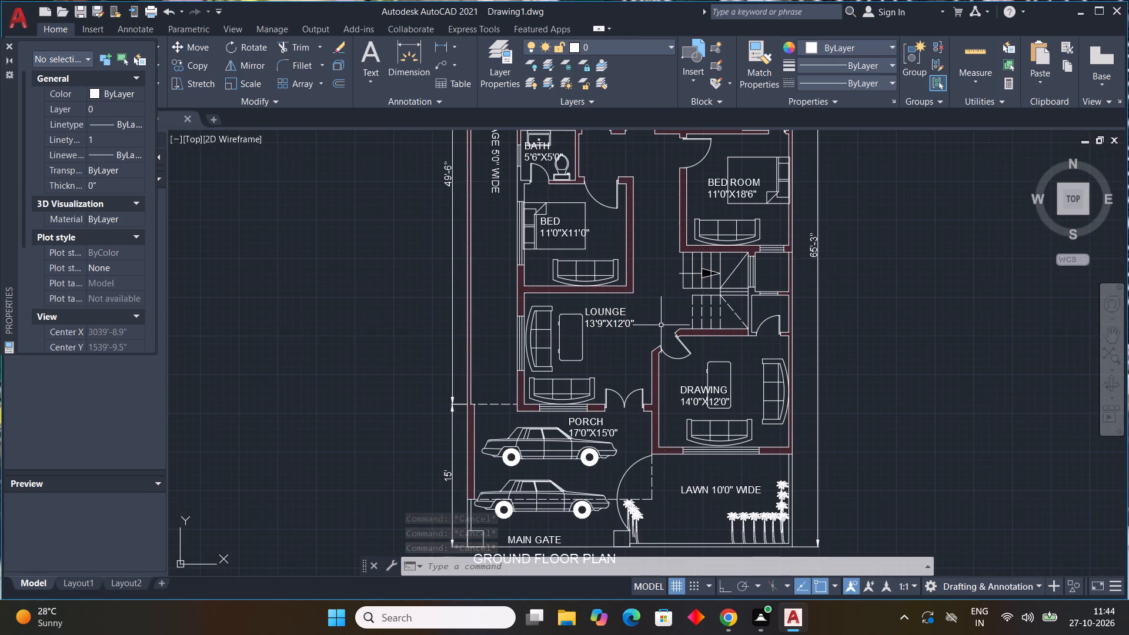
{"action": "type", "text": "H"}
{"action": "key", "text": "space"}
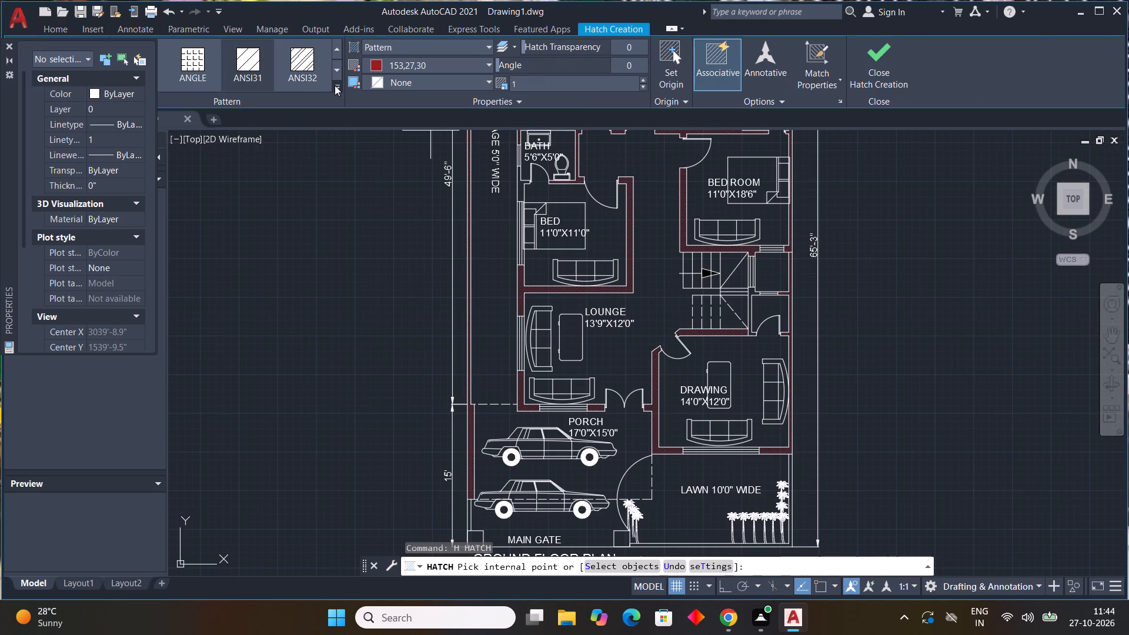
{"action": "left_click", "coordinate": [335, 85]}
{"action": "left_click", "coordinate": [300, 220]}
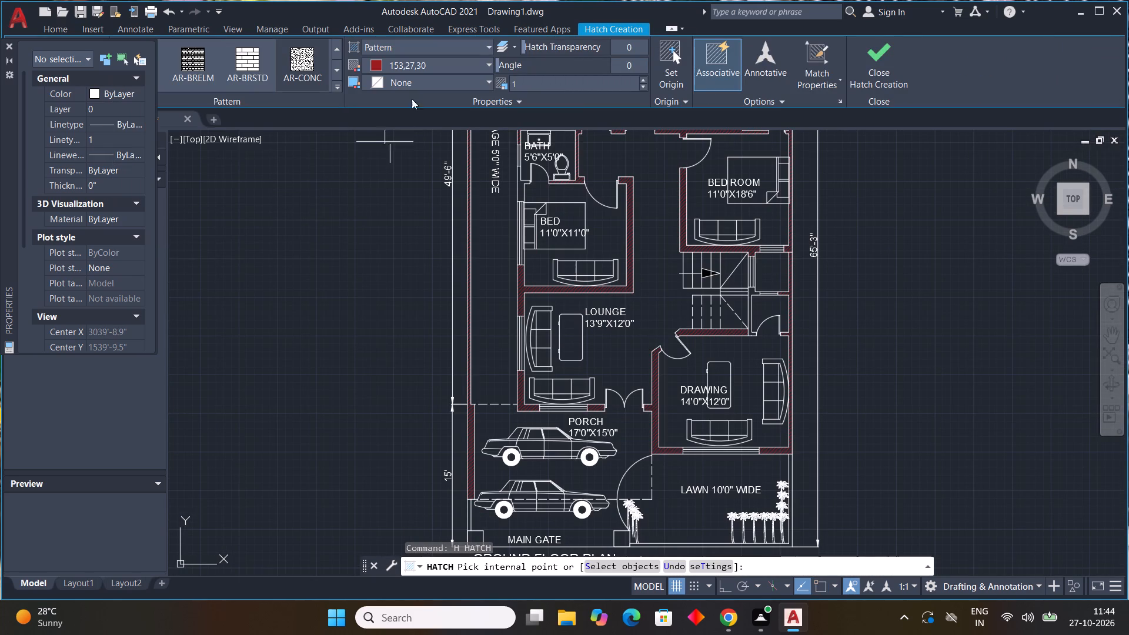
{"action": "left_click", "coordinate": [416, 61]}
{"action": "left_click", "coordinate": [373, 144]}
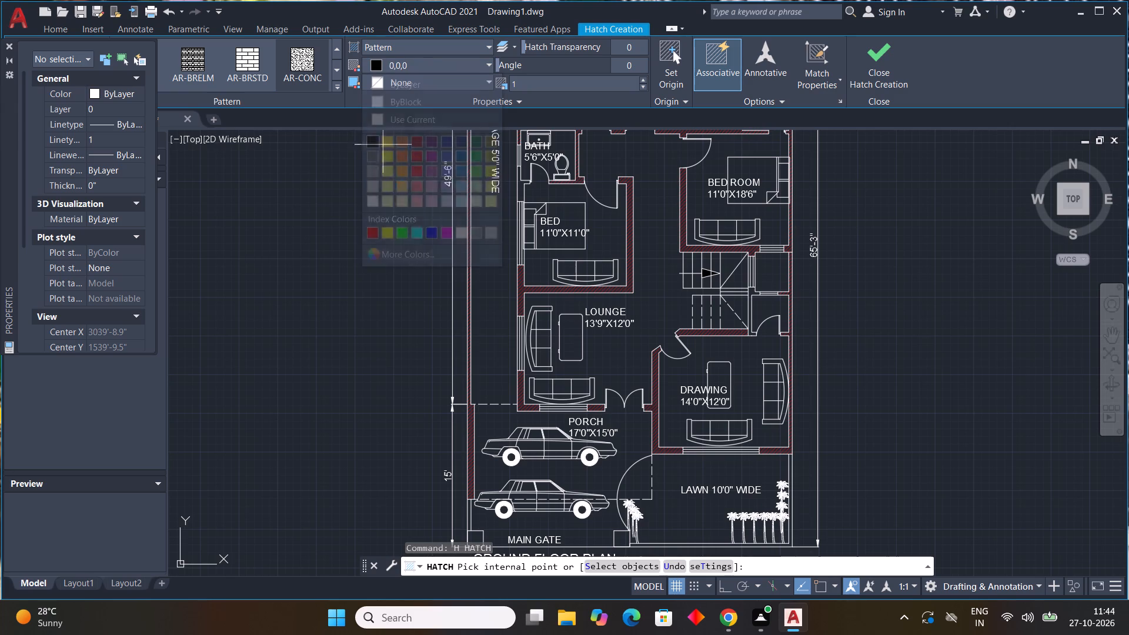
{"action": "middle_click_drag", "start_coordinate": [502, 175], "coordinate": [486, 19]}
{"action": "middle_click", "coordinate": [485, 18]}
{"action": "scroll", "coordinate": [442, 369], "scroll_direction": "up", "scroll_amount": 2}
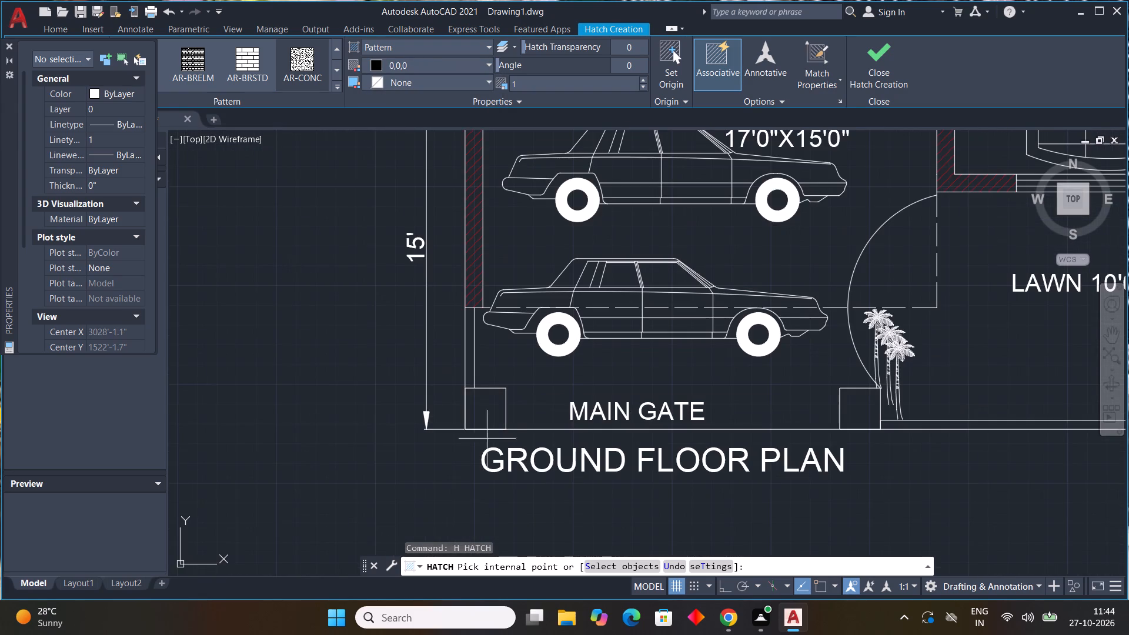
{"action": "left_click", "coordinate": [480, 415]}
{"action": "scroll", "coordinate": [636, 476], "scroll_direction": "down", "scroll_amount": 1}
{"action": "middle_click_drag", "start_coordinate": [635, 477], "coordinate": [461, 484]}
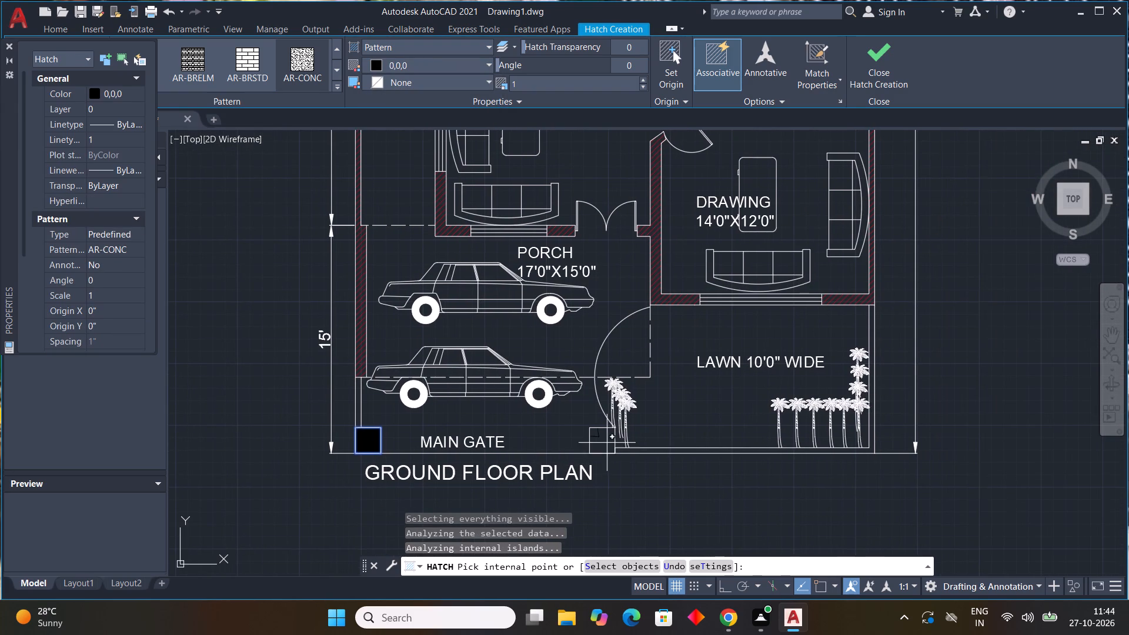
{"action": "left_click", "coordinate": [607, 443]}
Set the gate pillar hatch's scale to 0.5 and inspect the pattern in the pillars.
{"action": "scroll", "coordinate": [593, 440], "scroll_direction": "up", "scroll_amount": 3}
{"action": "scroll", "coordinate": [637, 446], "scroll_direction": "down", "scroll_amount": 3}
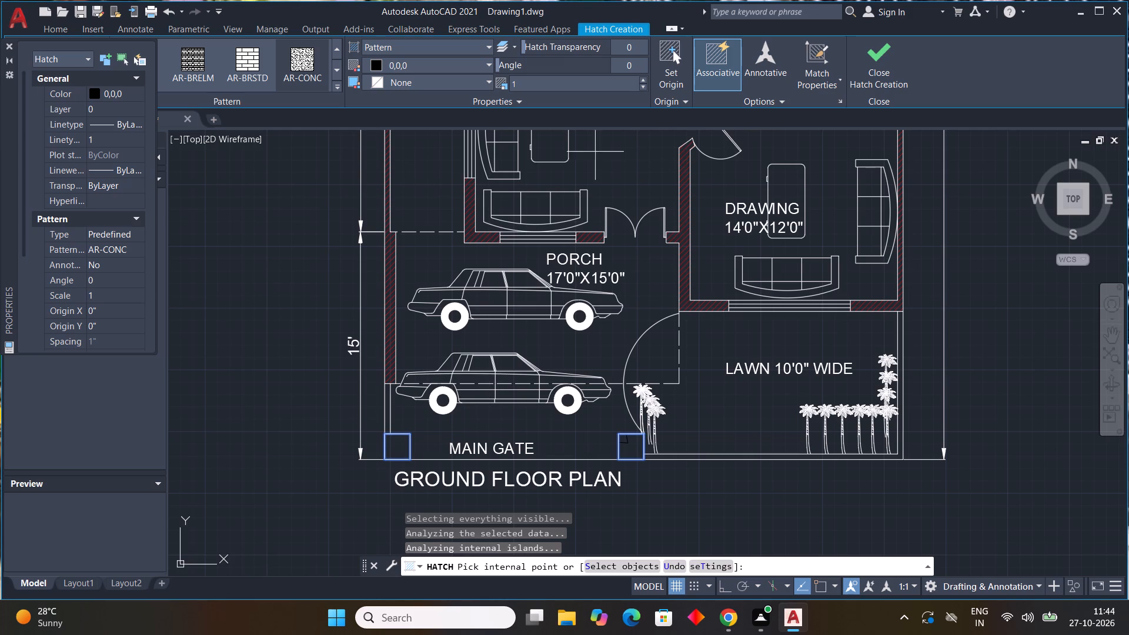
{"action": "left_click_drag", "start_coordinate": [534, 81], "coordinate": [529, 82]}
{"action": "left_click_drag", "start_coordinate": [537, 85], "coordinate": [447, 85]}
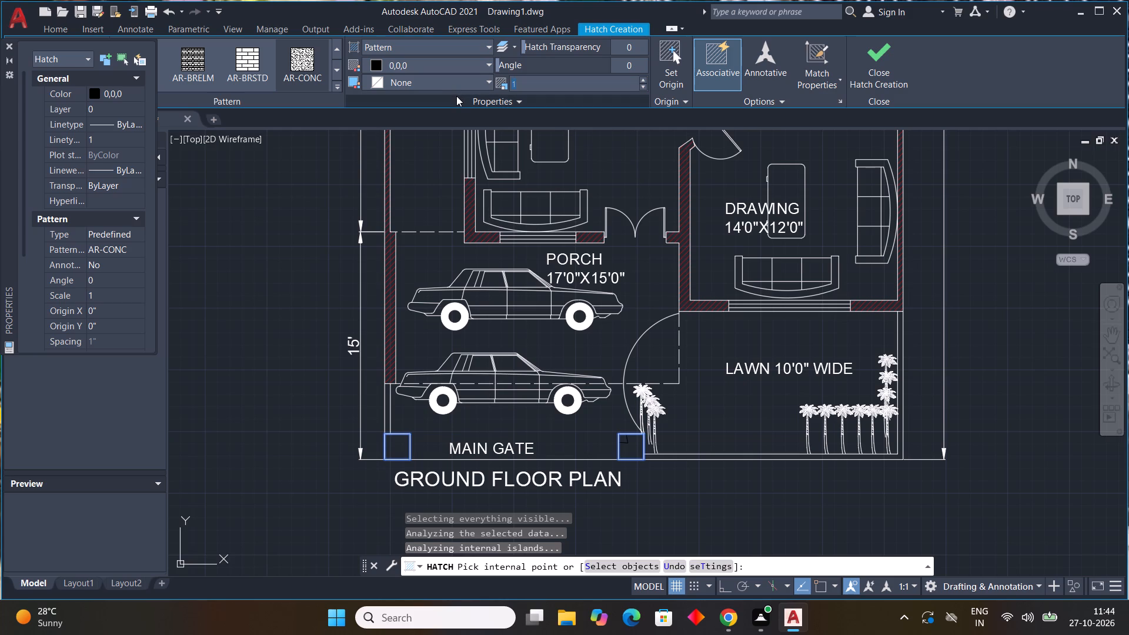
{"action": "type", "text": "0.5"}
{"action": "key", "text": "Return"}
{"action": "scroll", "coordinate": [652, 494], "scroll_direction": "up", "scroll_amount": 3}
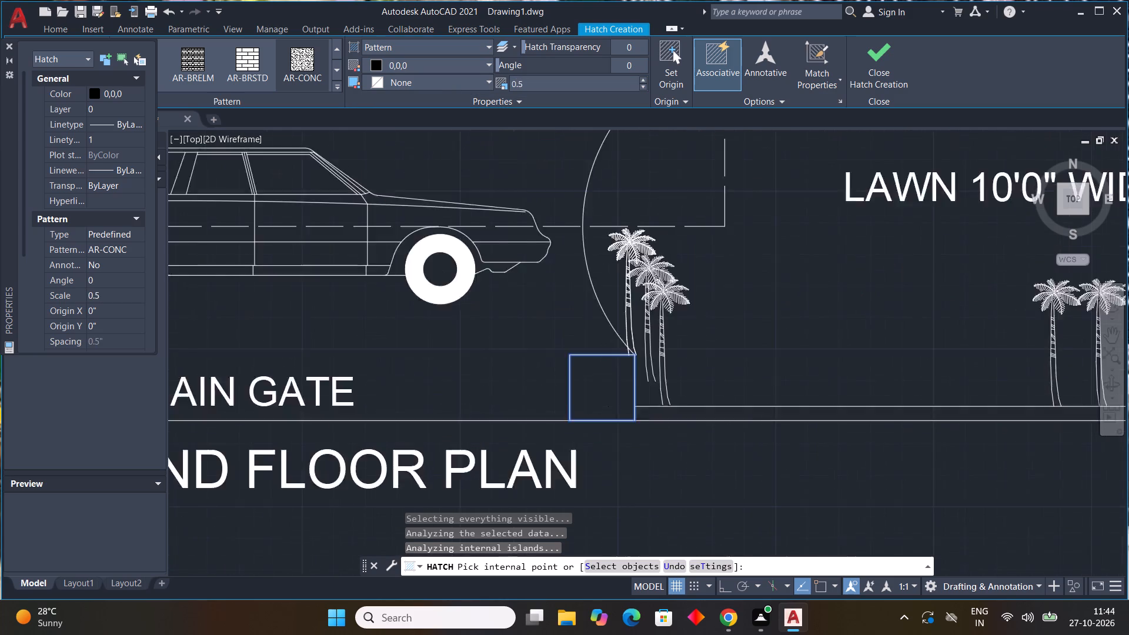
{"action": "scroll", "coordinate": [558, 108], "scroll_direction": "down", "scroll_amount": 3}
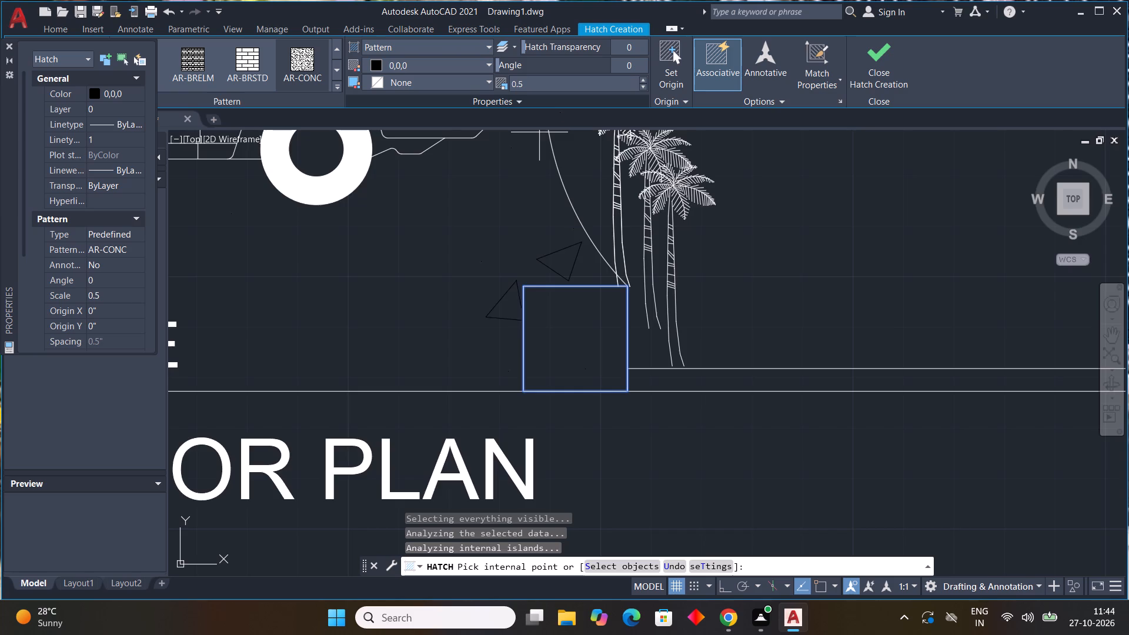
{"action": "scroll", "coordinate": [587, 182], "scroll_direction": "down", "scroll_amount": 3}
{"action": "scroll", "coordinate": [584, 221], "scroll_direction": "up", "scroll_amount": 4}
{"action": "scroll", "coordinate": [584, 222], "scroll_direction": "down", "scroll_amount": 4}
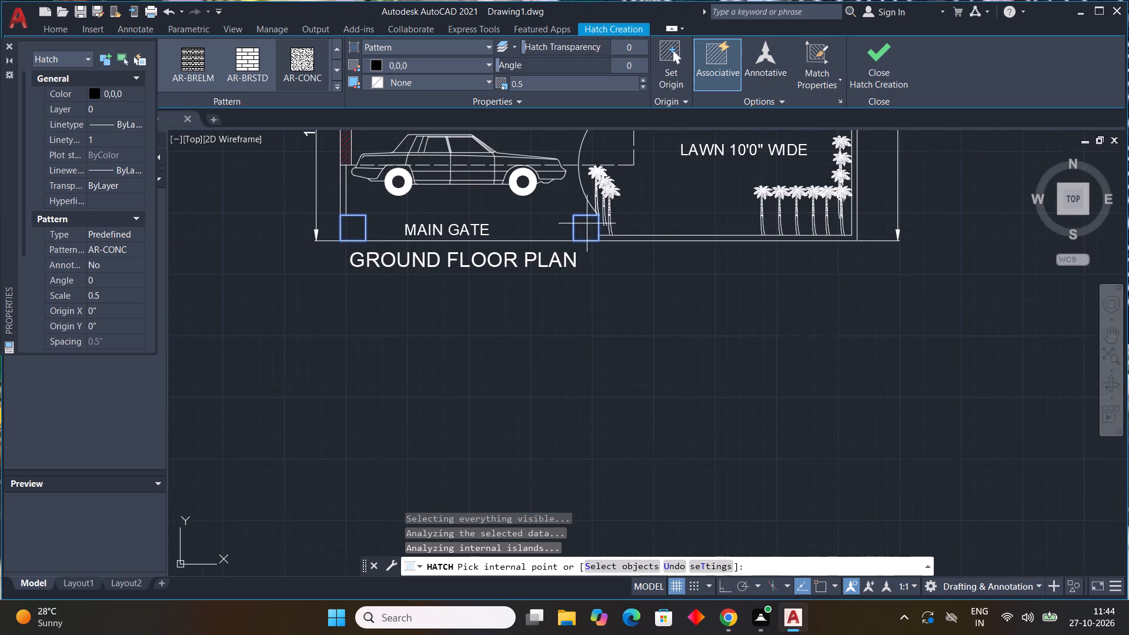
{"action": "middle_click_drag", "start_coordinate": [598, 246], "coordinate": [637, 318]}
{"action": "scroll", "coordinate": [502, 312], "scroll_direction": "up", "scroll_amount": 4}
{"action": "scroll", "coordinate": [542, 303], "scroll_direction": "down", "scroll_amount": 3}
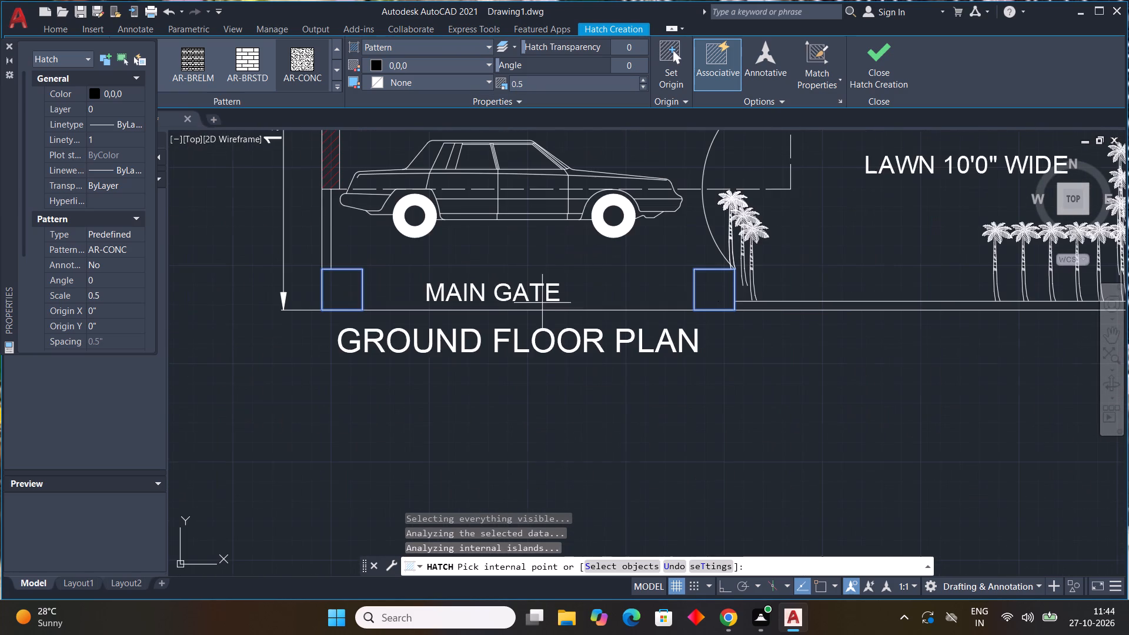
Set the gate pillar hatch's scale to 100.
{"action": "left_click_drag", "start_coordinate": [543, 83], "coordinate": [509, 90]}
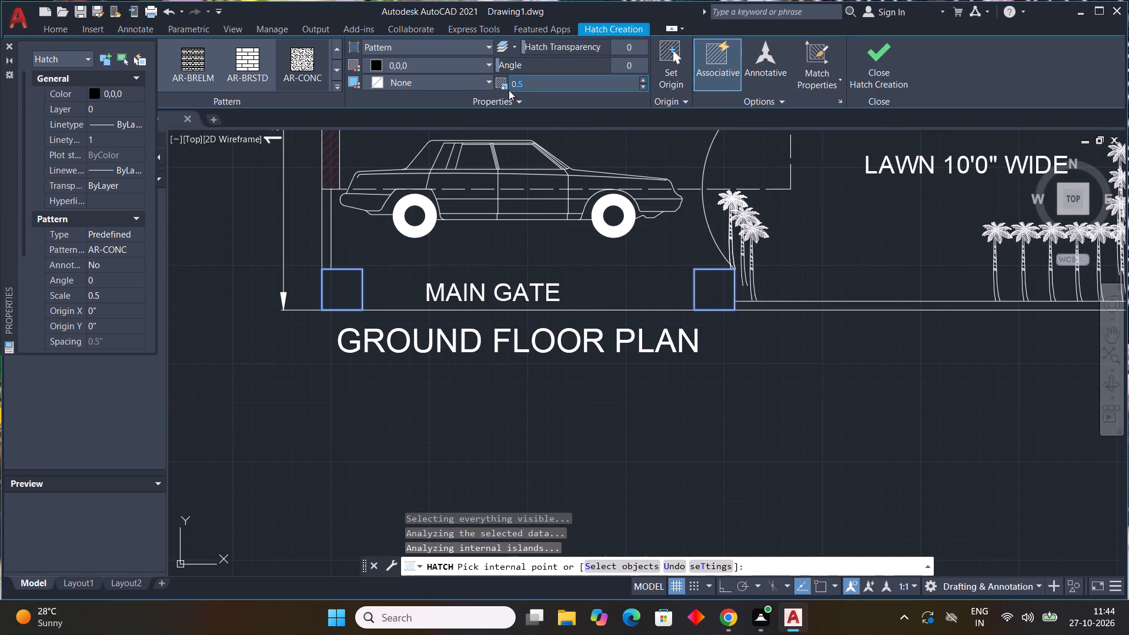
{"action": "left_click_drag", "start_coordinate": [509, 90], "coordinate": [502, 90]}
{"action": "type", "text": "10"}
{"action": "key", "text": "0"}
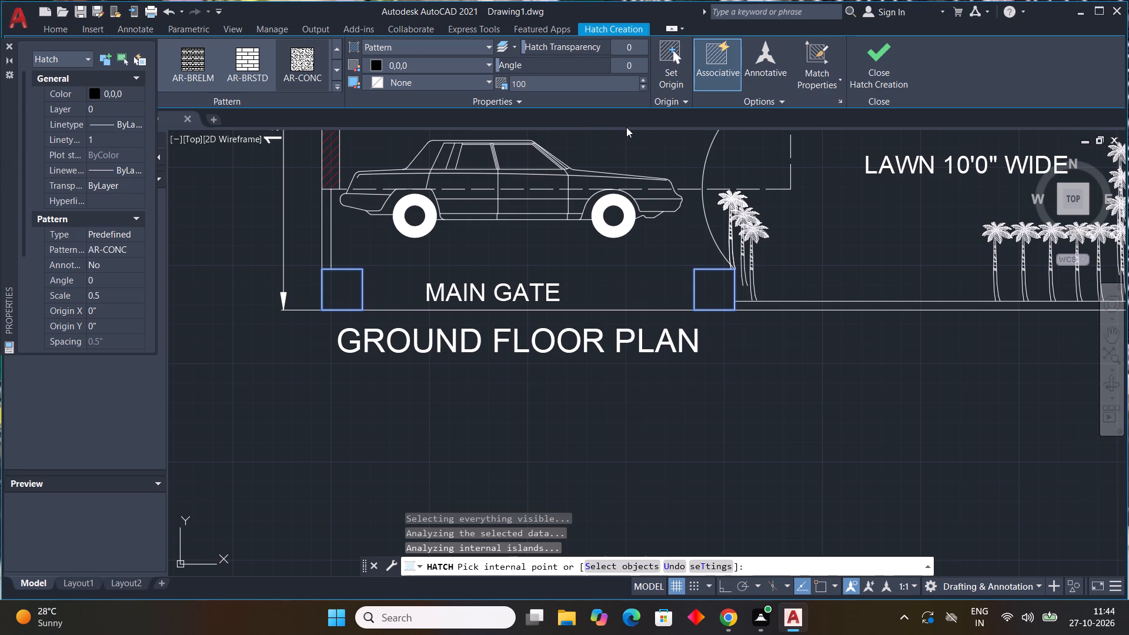
{"action": "key", "text": "Return"}
{"action": "middle_click_drag", "start_coordinate": [653, 200], "coordinate": [650, 233]}
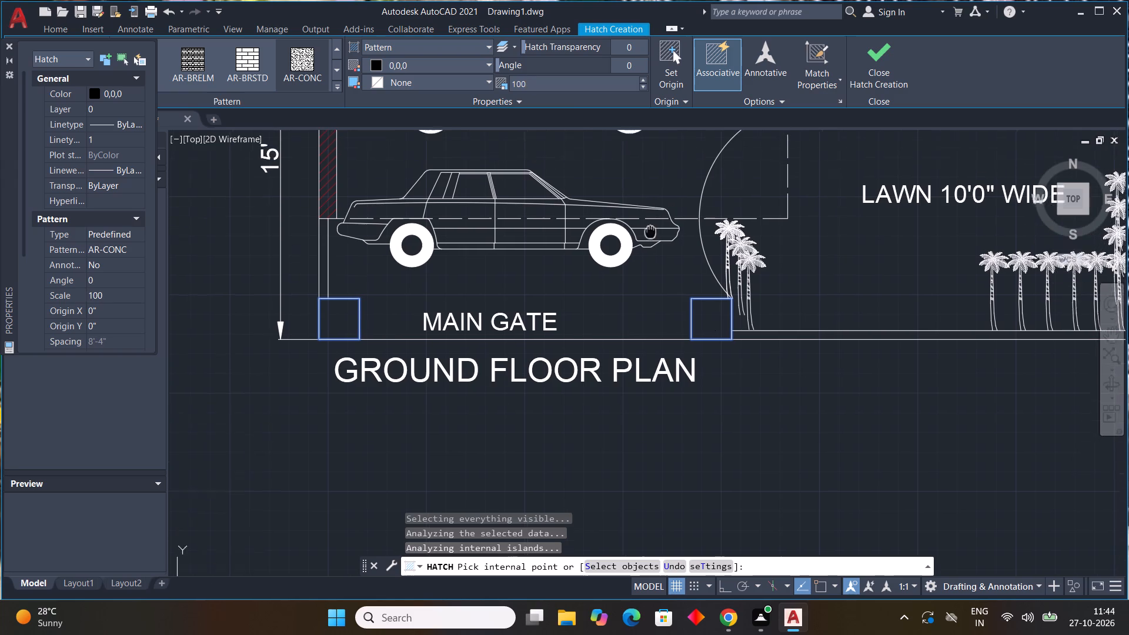
{"action": "middle_click_drag", "start_coordinate": [650, 233], "coordinate": [650, 260]}
{"action": "left_click", "coordinate": [539, 83]}
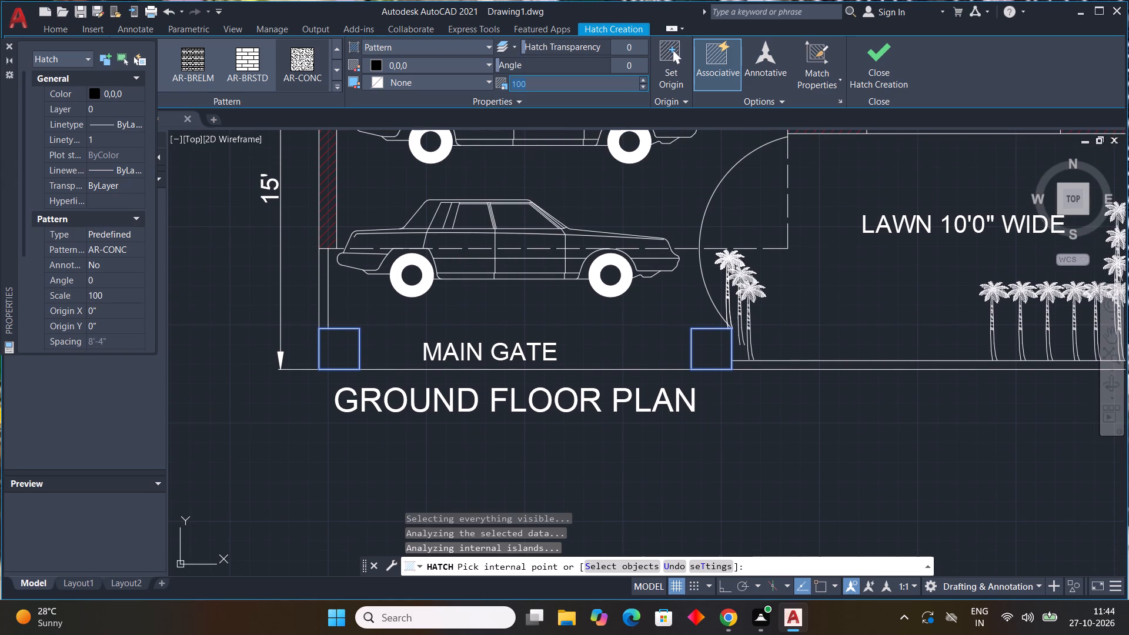
{"action": "scroll", "coordinate": [351, 321], "scroll_direction": "up", "scroll_amount": 1}
{"action": "scroll", "coordinate": [352, 315], "scroll_direction": "down", "scroll_amount": 5}
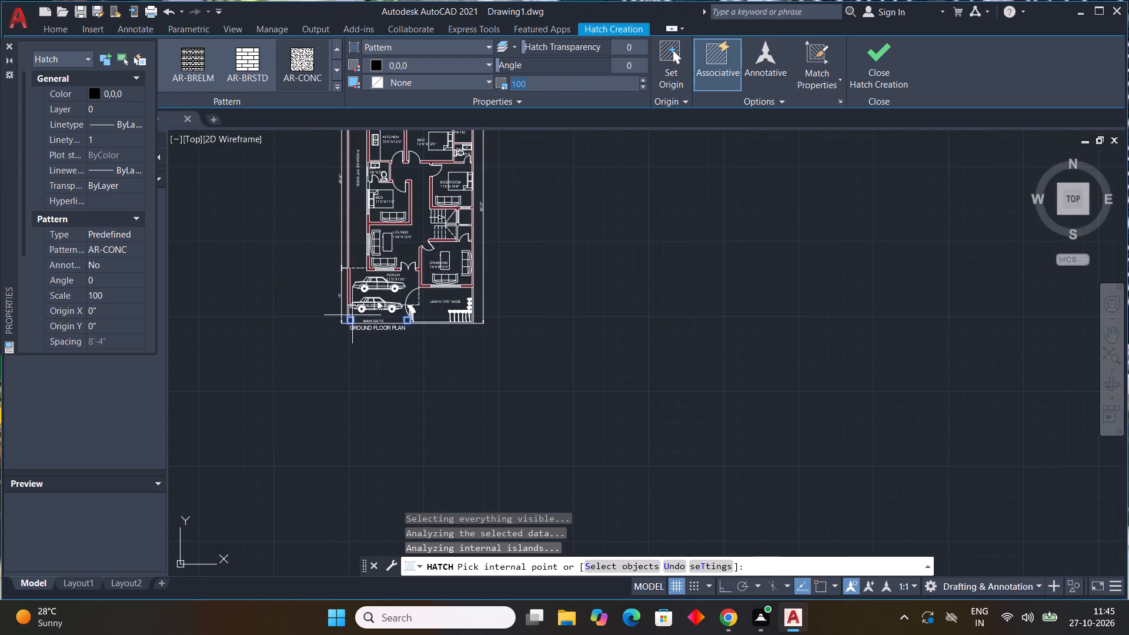
{"action": "scroll", "coordinate": [396, 285], "scroll_direction": "up", "scroll_amount": 2}
{"action": "key", "text": "Escape"}
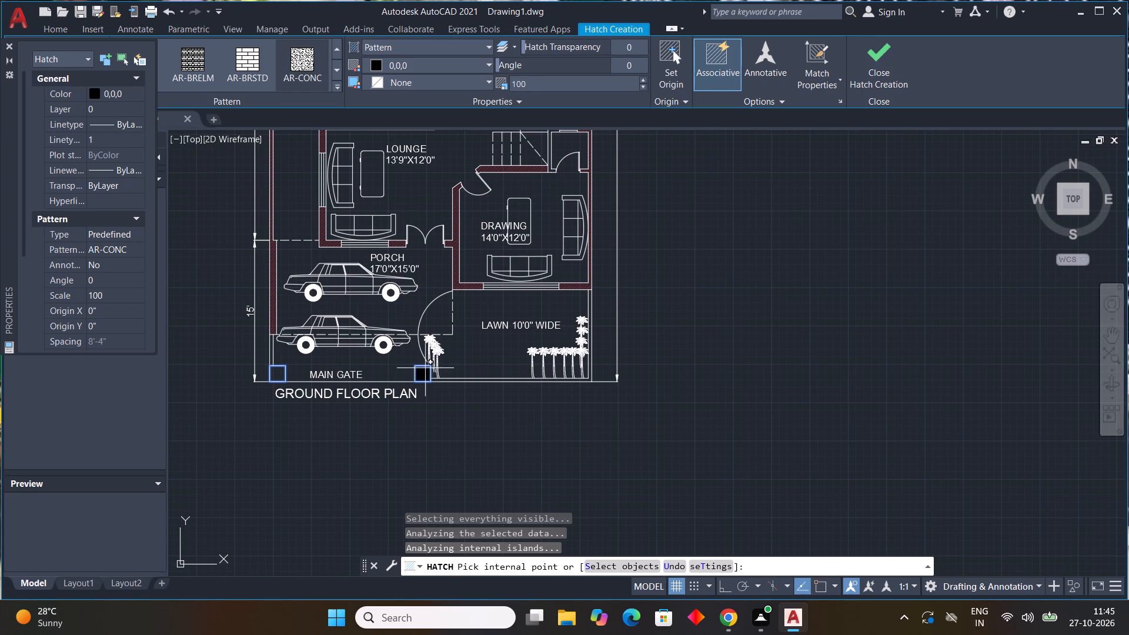
Try picking the gate pillar beside the lawn's palms again, and end the hatch.
{"action": "left_click", "coordinate": [425, 369]}
{"action": "scroll", "coordinate": [407, 377], "scroll_direction": "up", "scroll_amount": 4}
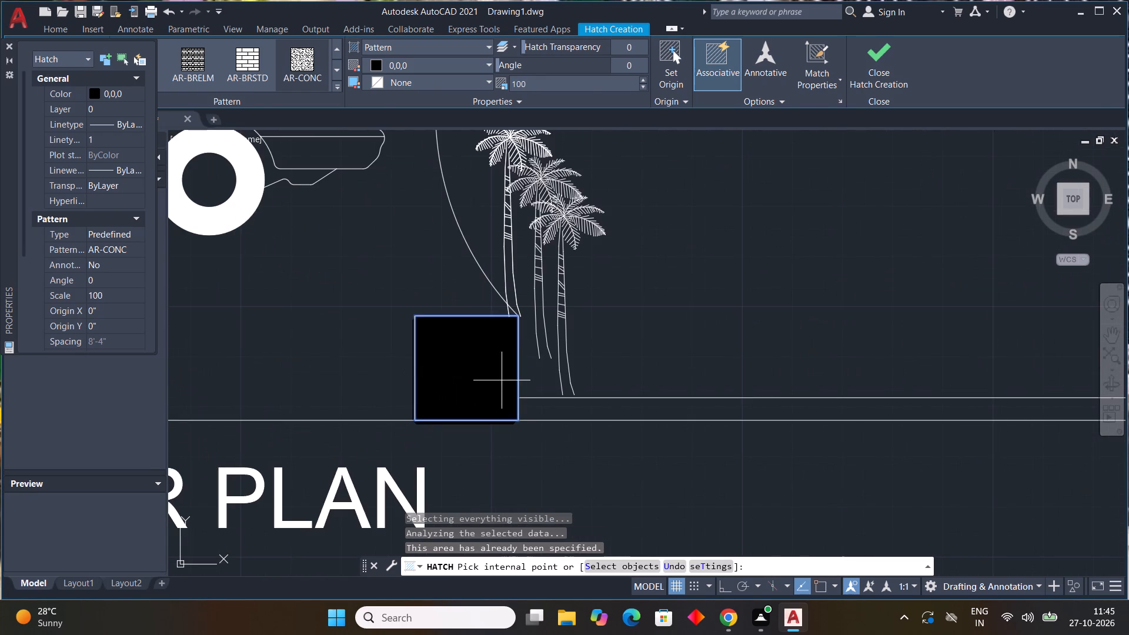
{"action": "key", "text": "Escape"}
{"action": "key", "text": "Escape"}
{"action": "scroll", "coordinate": [492, 377], "scroll_direction": "down", "scroll_amount": 3}
{"action": "middle_click_drag", "start_coordinate": [497, 379], "coordinate": [584, 369]}
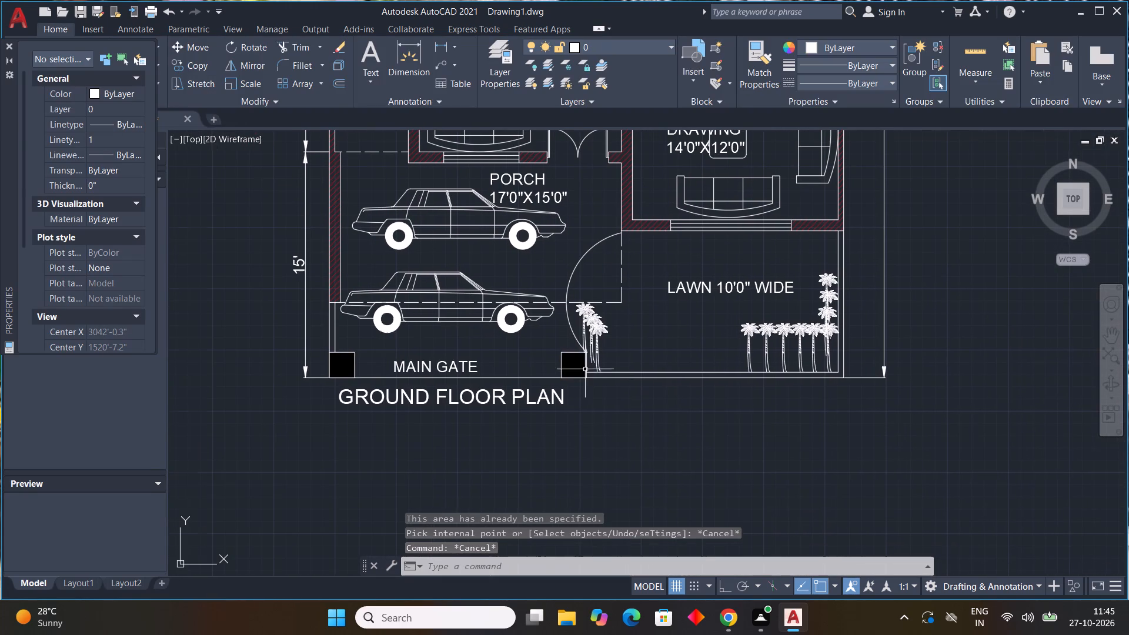
Reapply the AR-CONC pattern to the gate pillar hatch and inspect the pillar beside the lawn's palms.
{"action": "left_click", "coordinate": [576, 371]}
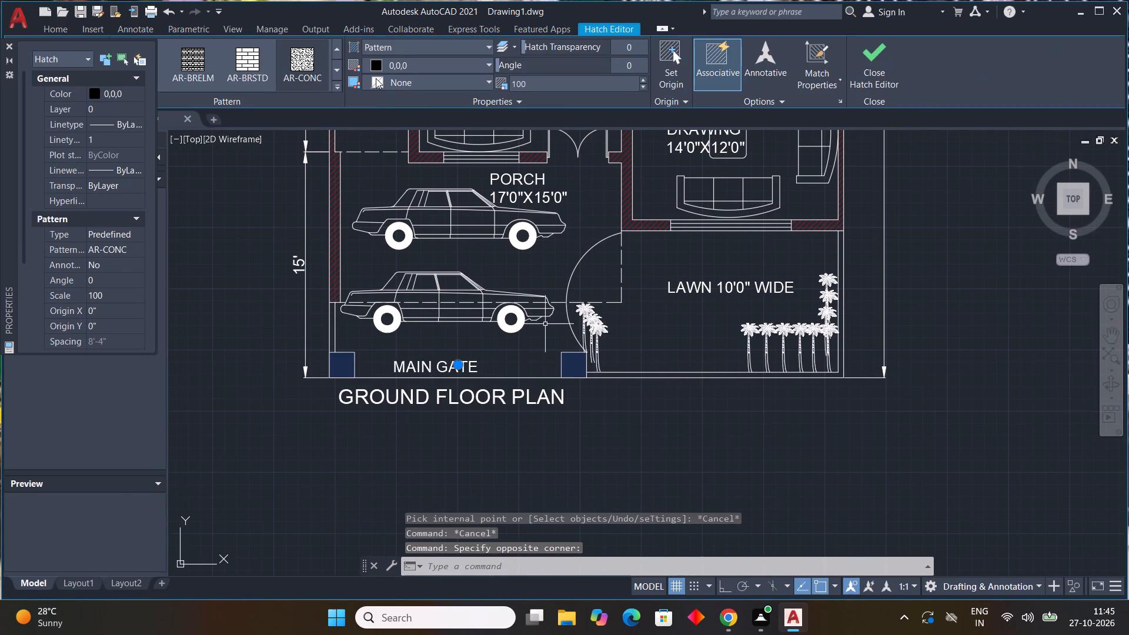
{"action": "double_click", "coordinate": [304, 63]}
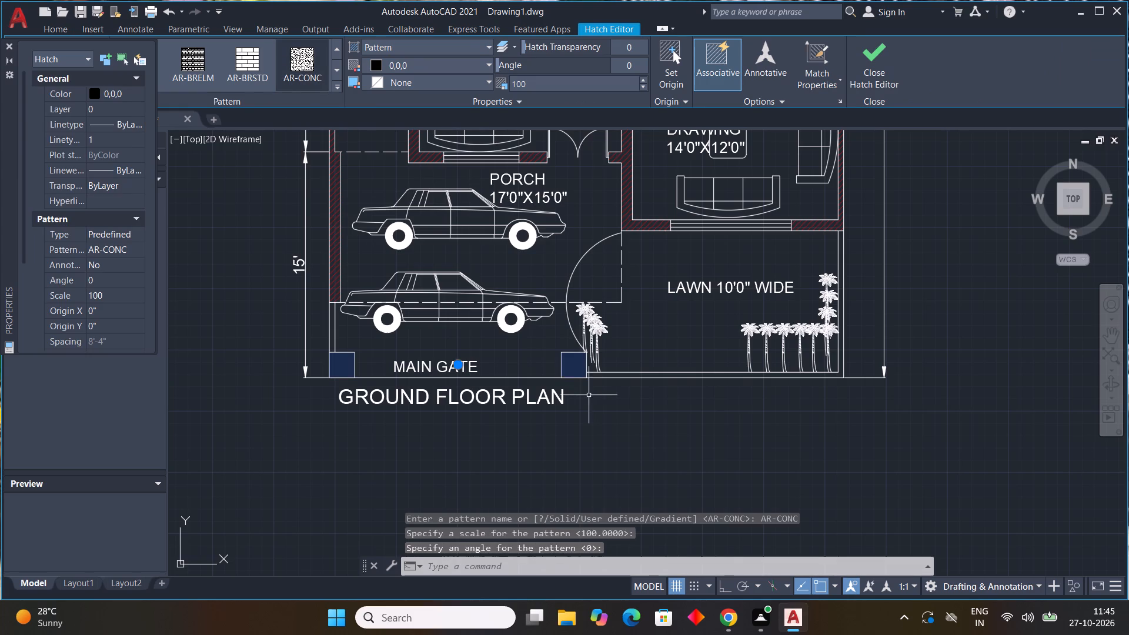
{"action": "scroll", "coordinate": [573, 368], "scroll_direction": "up", "scroll_amount": 3}
{"action": "key", "text": "Escape"}
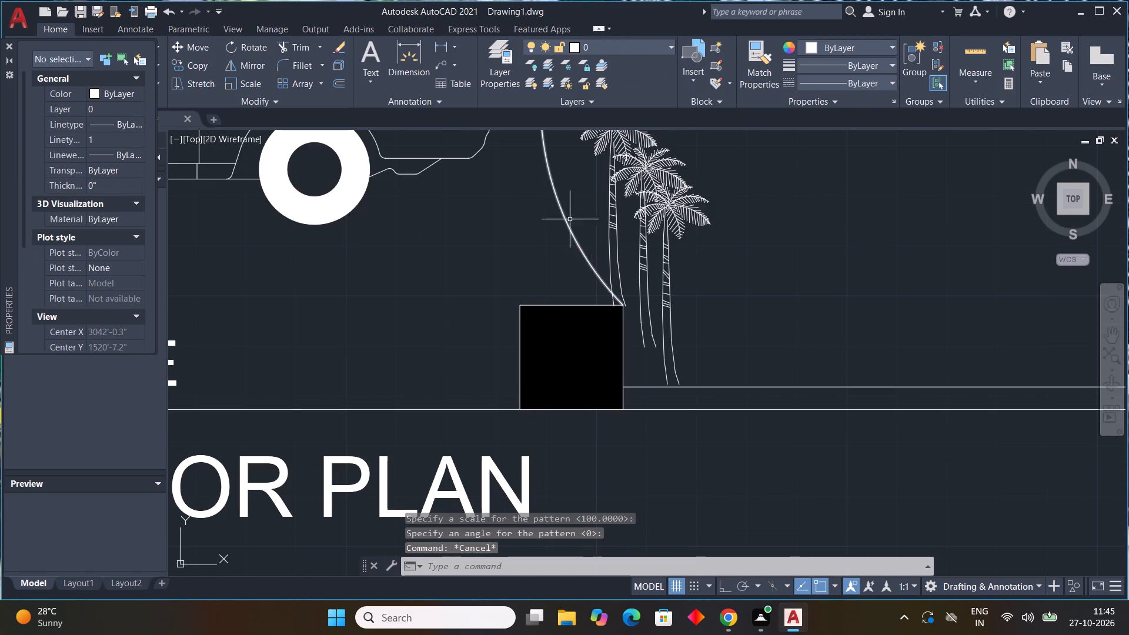
{"action": "scroll", "coordinate": [584, 382], "scroll_direction": "down", "scroll_amount": 3}
{"action": "scroll", "coordinate": [582, 360], "scroll_direction": "up", "scroll_amount": 5}
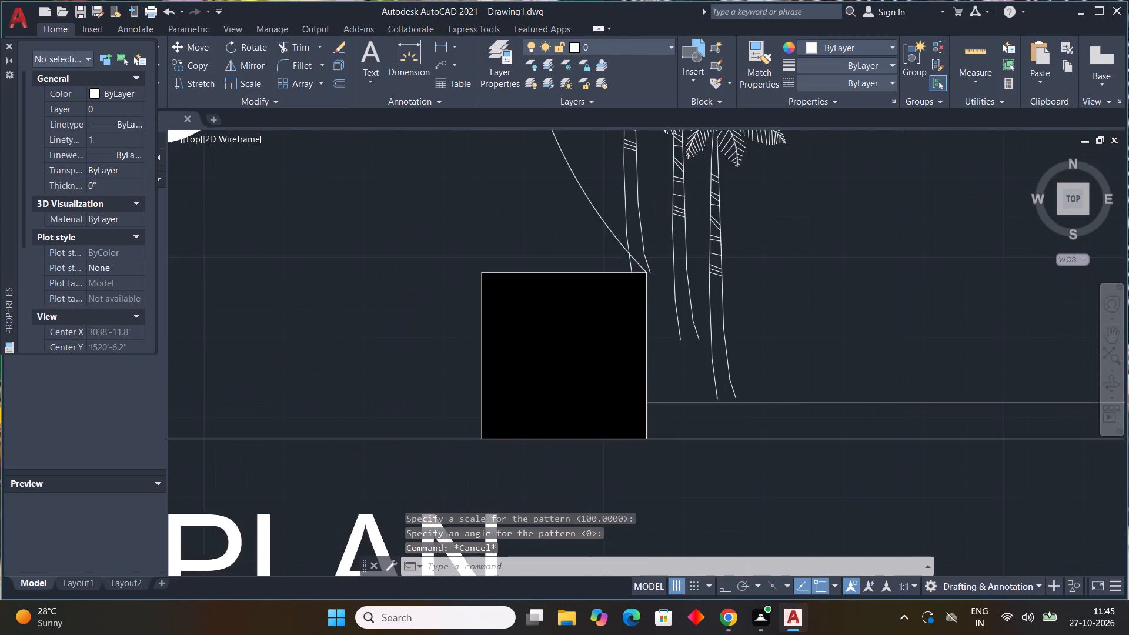
{"action": "key", "text": "Escape"}
{"action": "key", "text": "Escape"}
{"action": "key", "text": "Escape"}
{"action": "scroll", "coordinate": [597, 395], "scroll_direction": "down", "scroll_amount": 3}
{"action": "scroll", "coordinate": [733, 442], "scroll_direction": "down", "scroll_amount": 2}
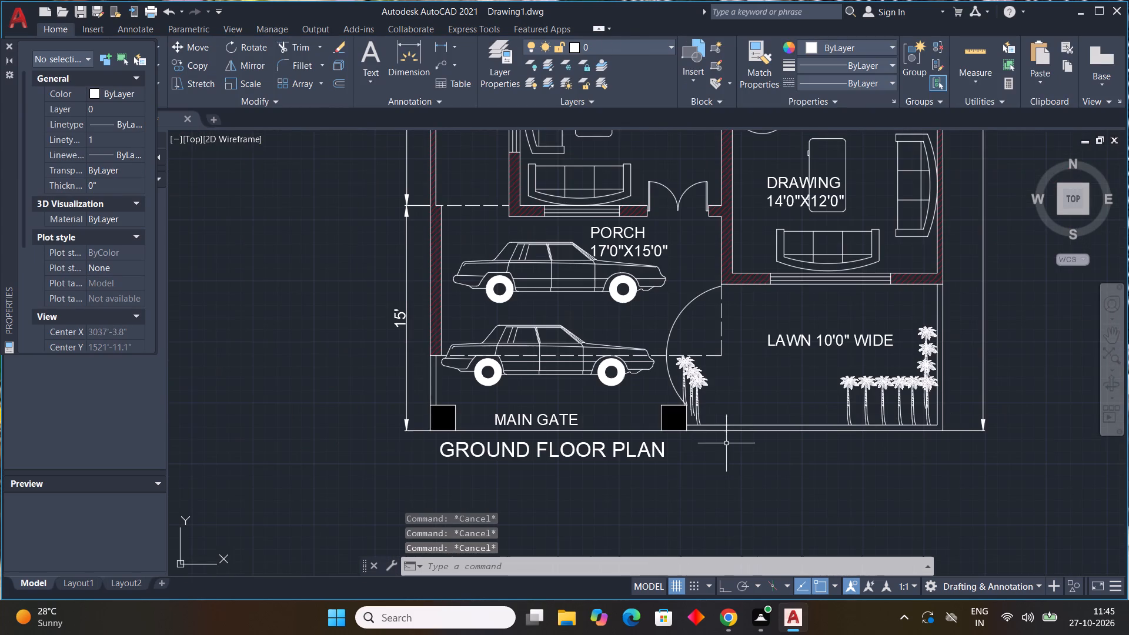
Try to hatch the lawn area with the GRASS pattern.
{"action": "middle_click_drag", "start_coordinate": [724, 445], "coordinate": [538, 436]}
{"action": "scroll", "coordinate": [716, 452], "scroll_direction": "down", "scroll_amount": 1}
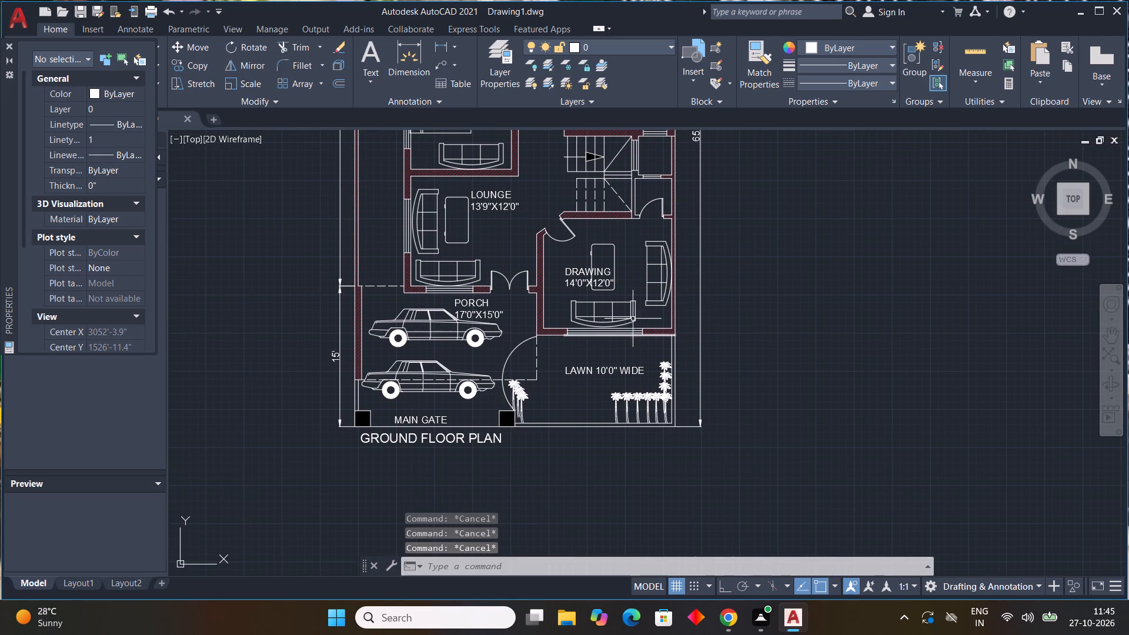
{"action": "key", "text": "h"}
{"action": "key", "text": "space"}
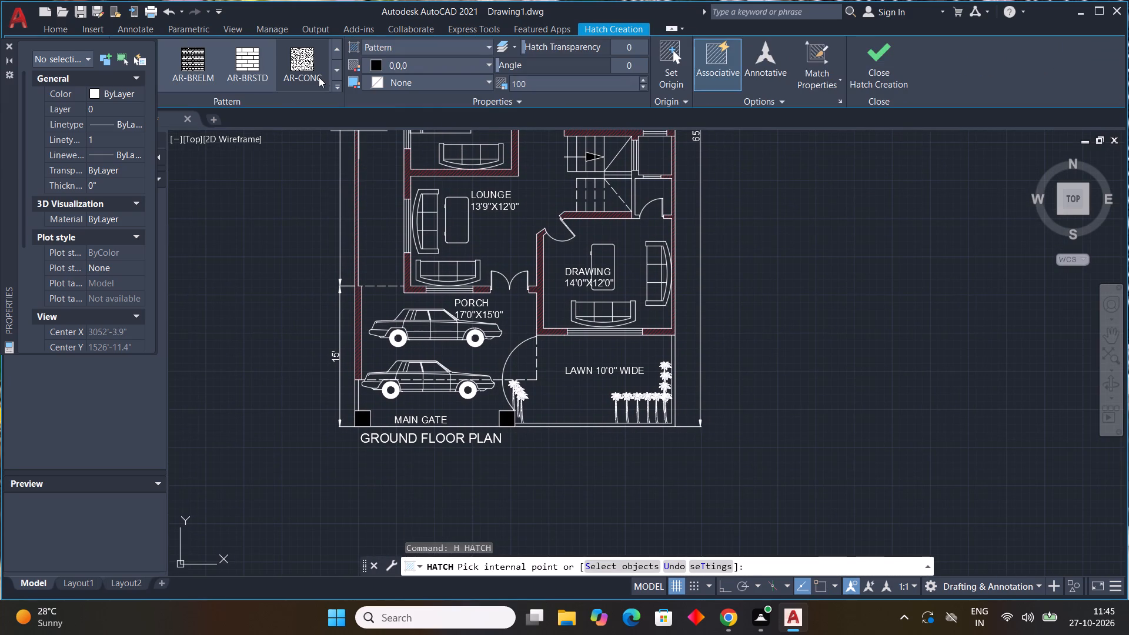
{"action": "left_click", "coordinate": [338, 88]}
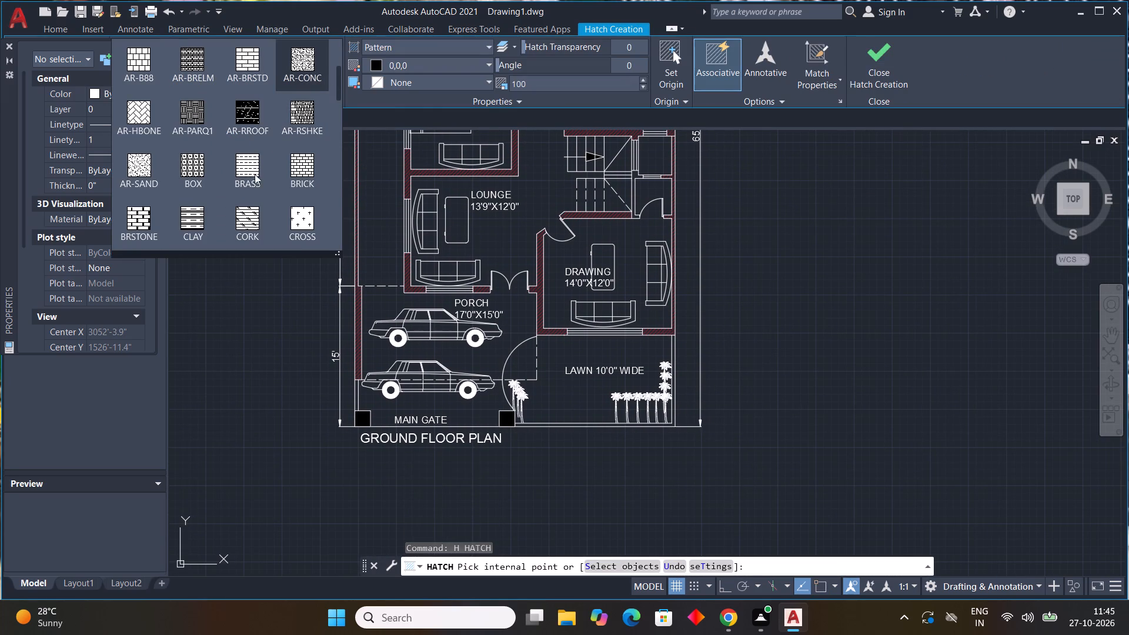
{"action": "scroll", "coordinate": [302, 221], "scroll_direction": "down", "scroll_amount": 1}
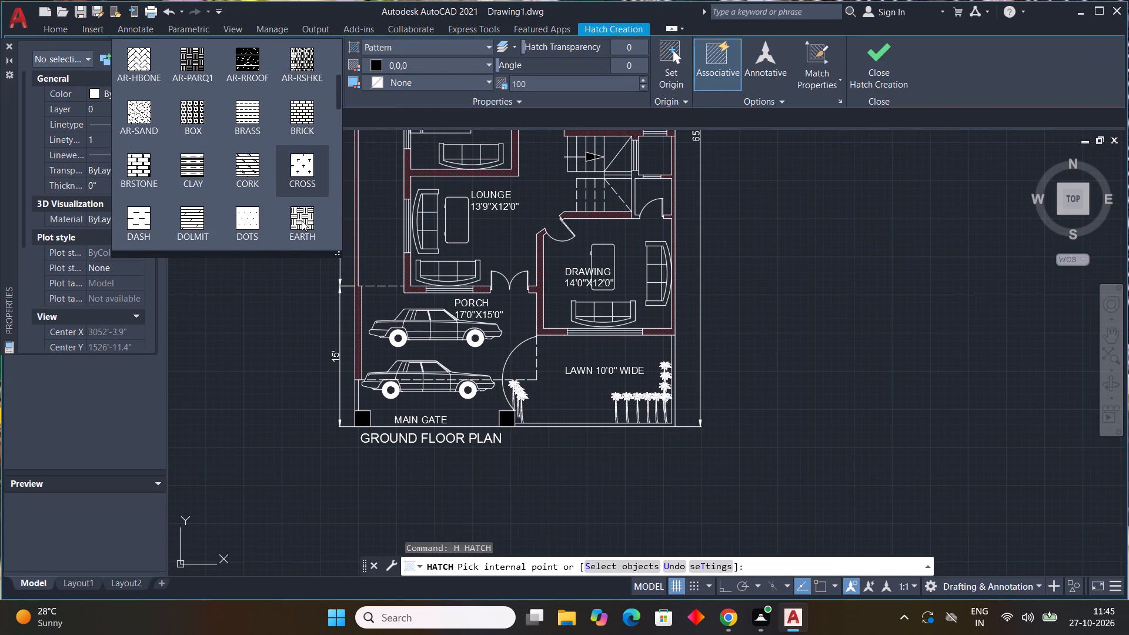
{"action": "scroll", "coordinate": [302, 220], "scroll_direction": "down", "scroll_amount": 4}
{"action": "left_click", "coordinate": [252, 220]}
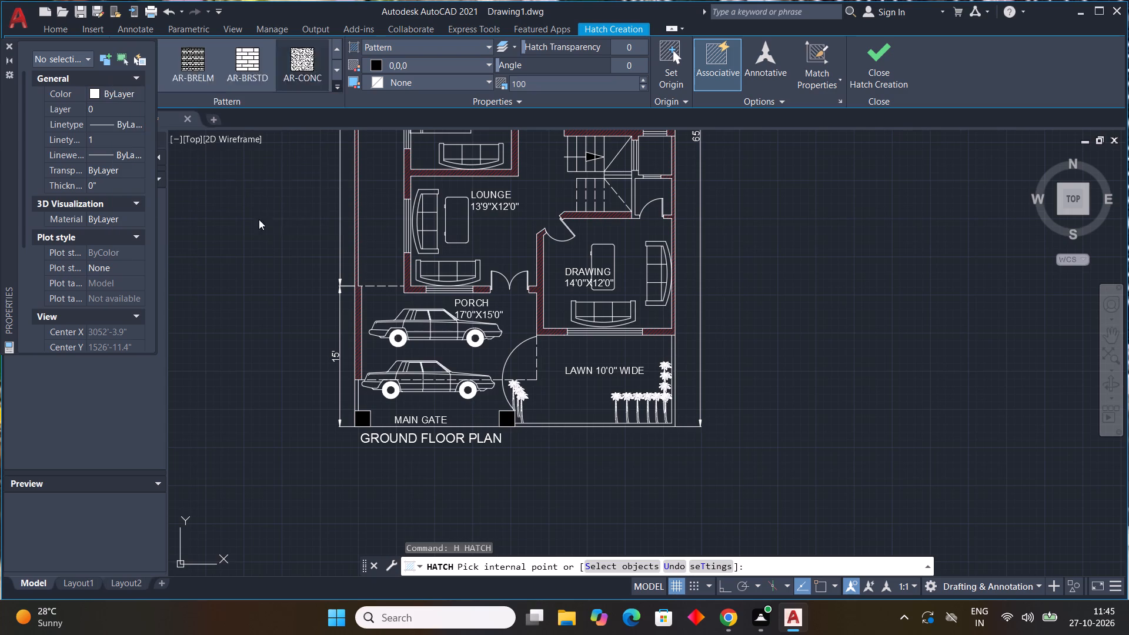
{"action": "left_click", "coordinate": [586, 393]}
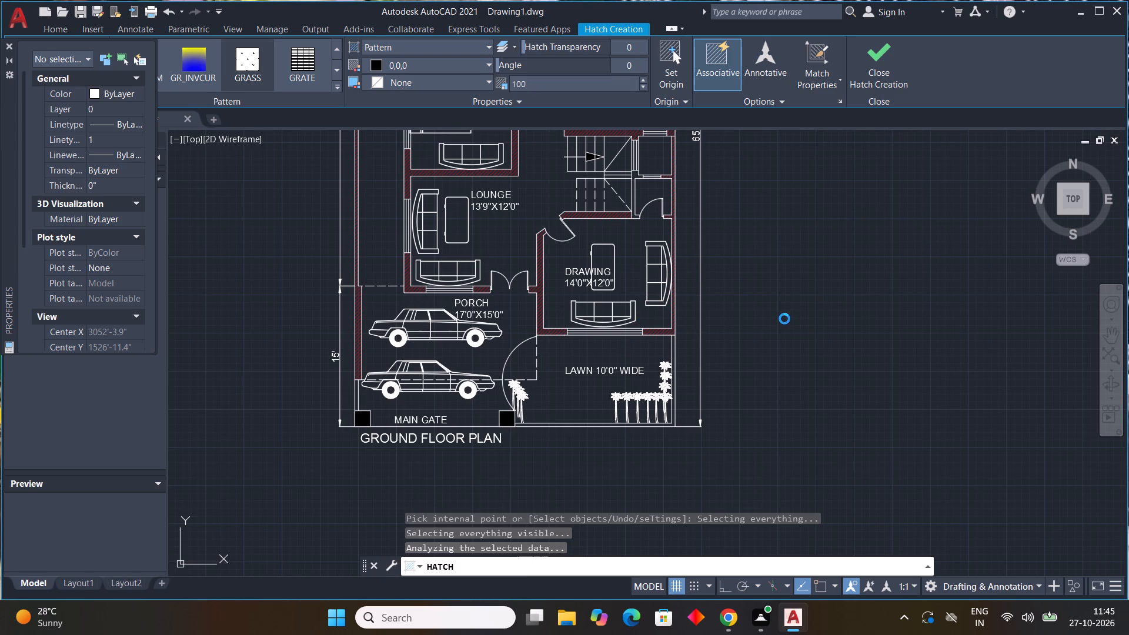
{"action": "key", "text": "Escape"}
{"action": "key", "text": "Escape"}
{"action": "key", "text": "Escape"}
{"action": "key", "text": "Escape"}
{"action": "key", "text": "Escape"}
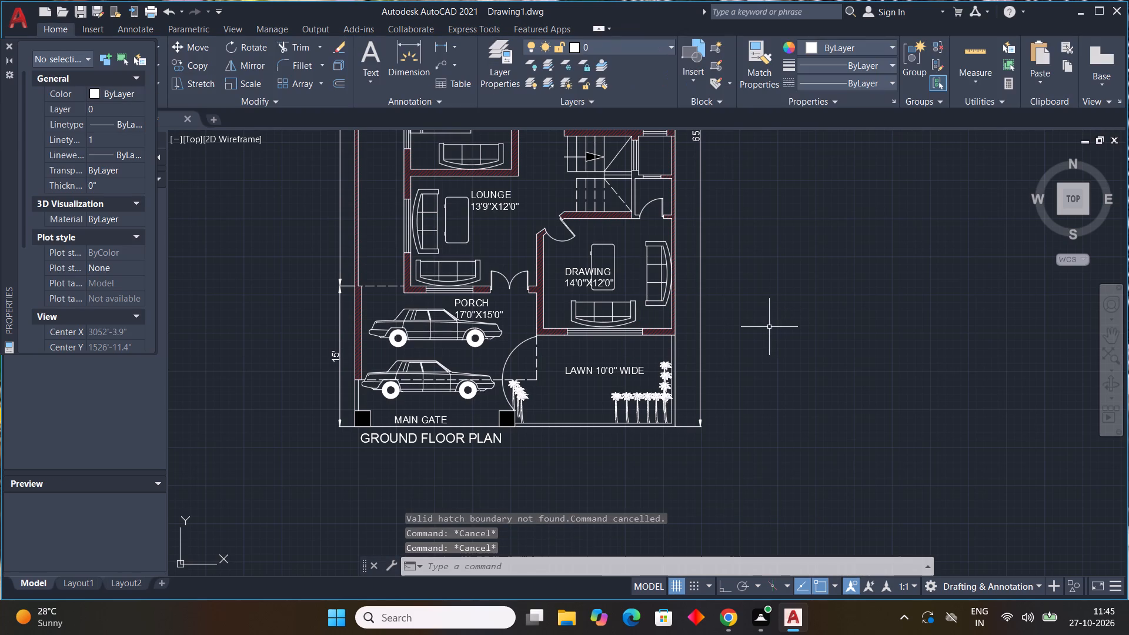
Insert the Shrub - elevation block from DesignCenter's Landscaping.dwg at scale 1 in empty space outside the floor plan.
{"action": "scroll", "coordinate": [768, 327], "scroll_direction": "down", "scroll_amount": 3}
{"action": "middle_click_drag", "start_coordinate": [761, 337], "coordinate": [677, 359]}
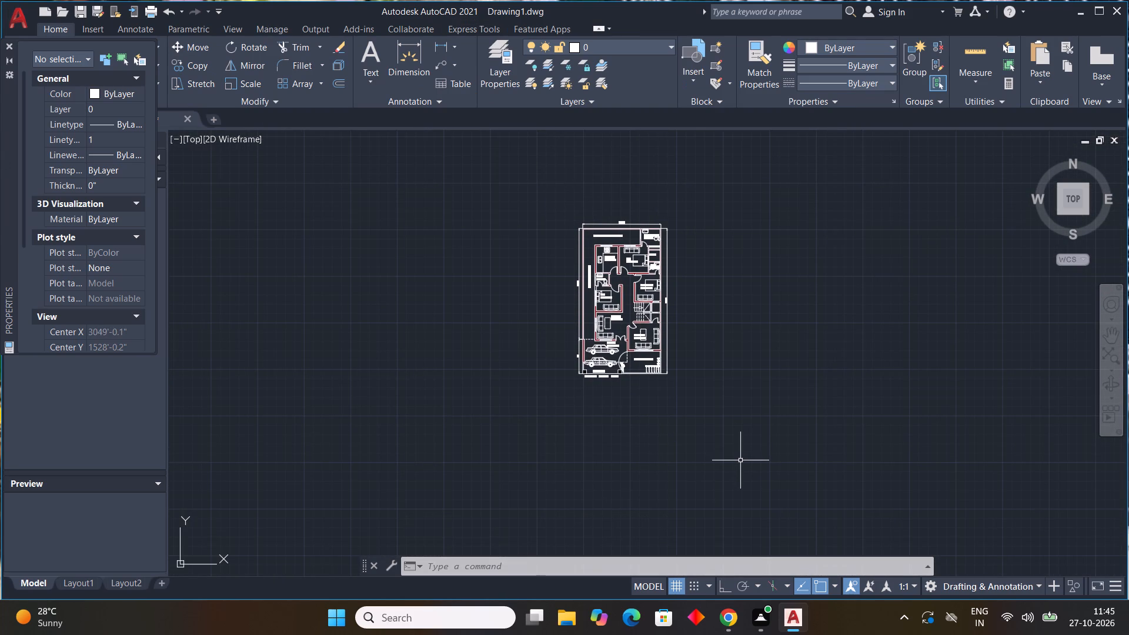
{"action": "key", "text": "ctrl+2"}
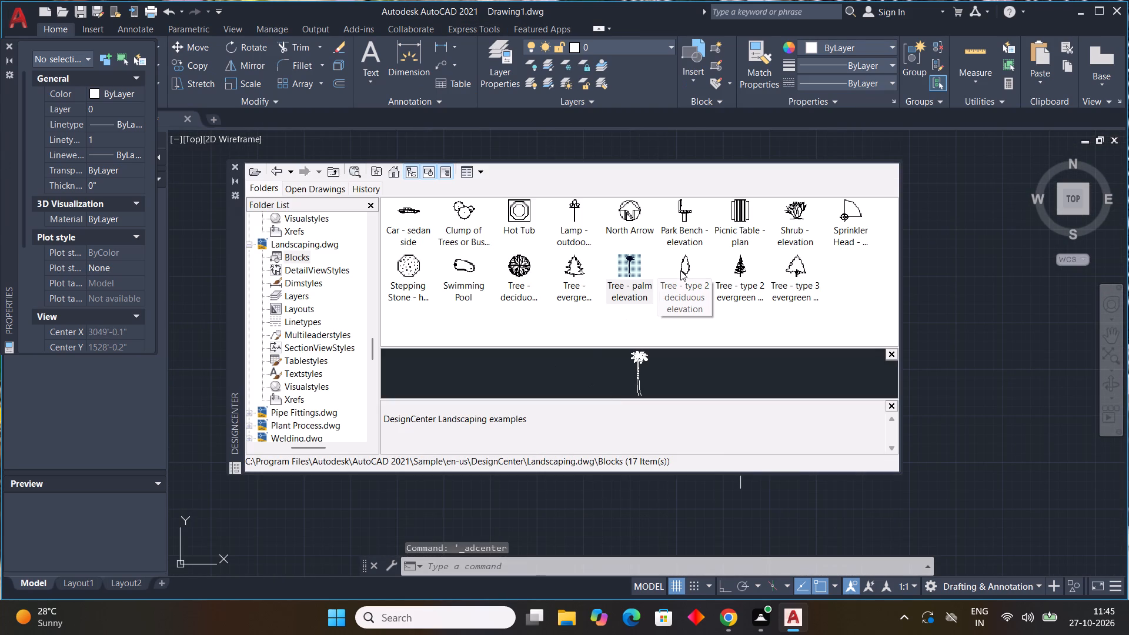
{"action": "left_click", "coordinate": [790, 201]}
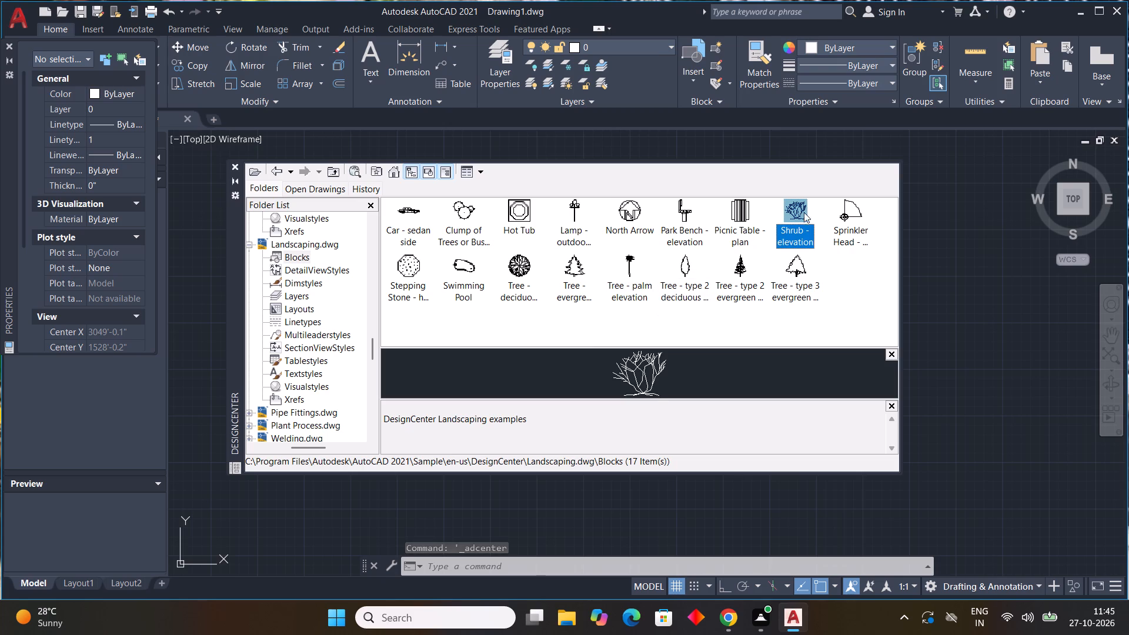
{"action": "double_click", "coordinate": [791, 207]}
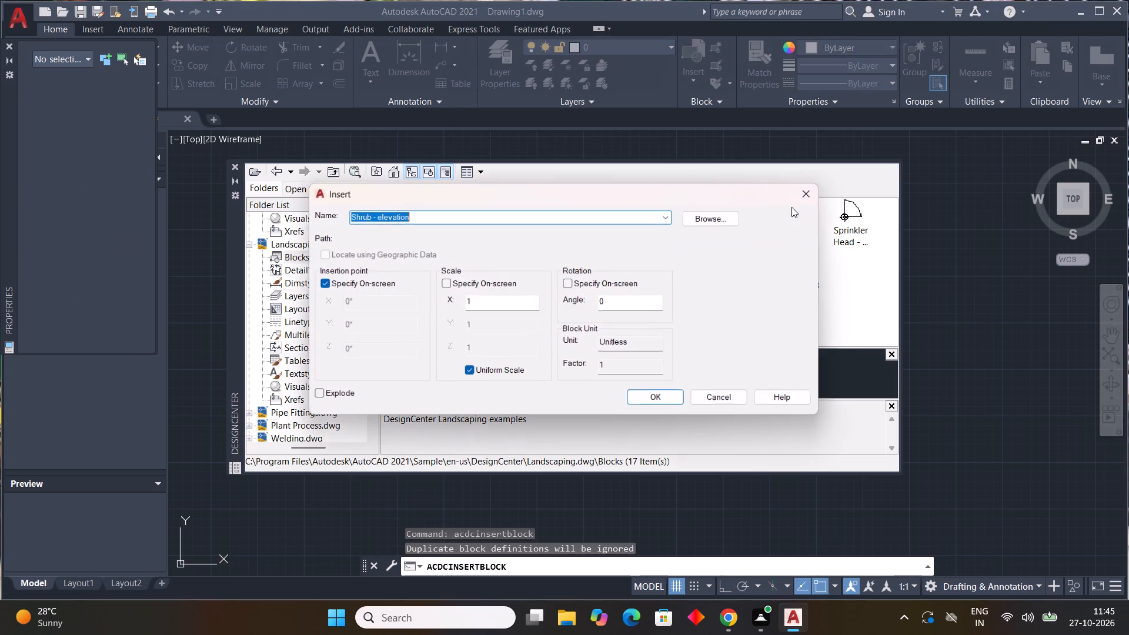
{"action": "left_click", "coordinate": [677, 403]}
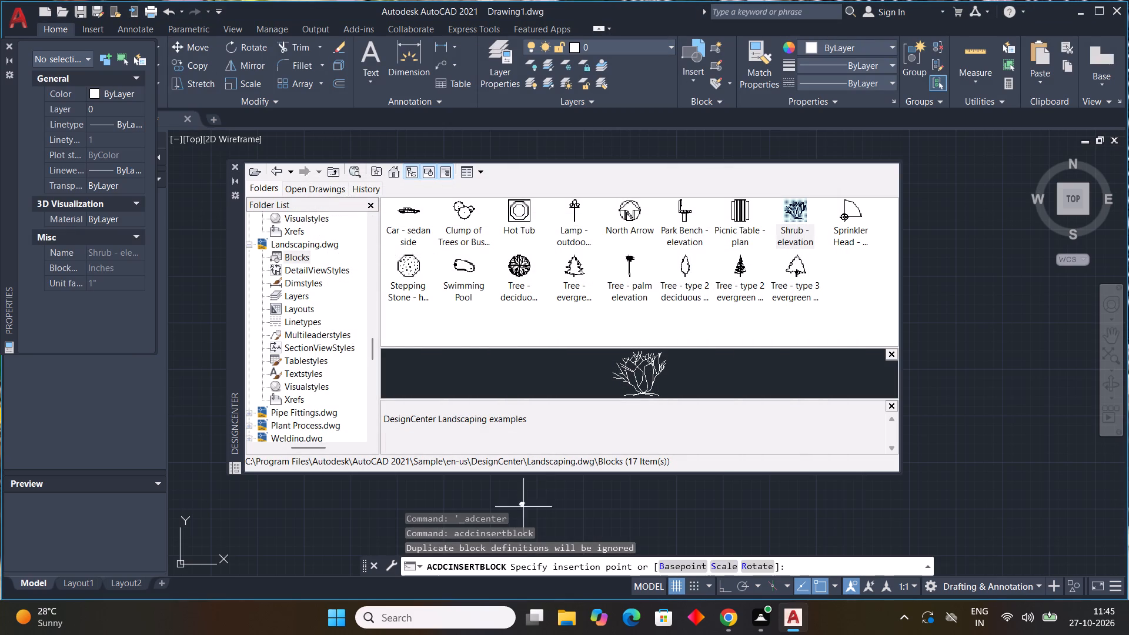
{"action": "left_click", "coordinate": [943, 432]}
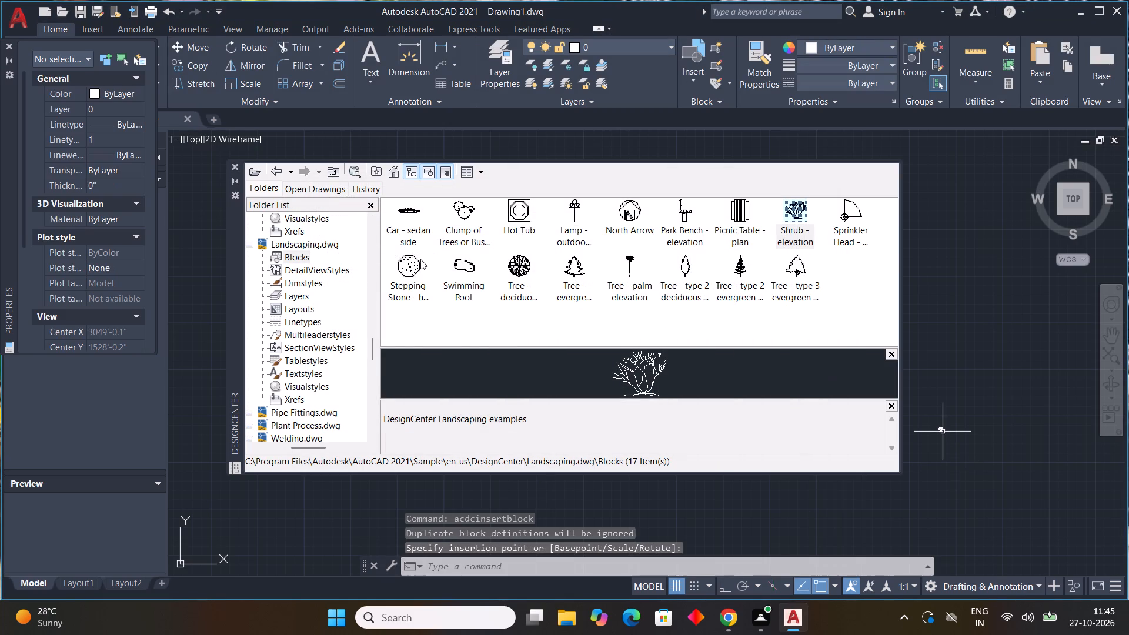
{"action": "left_click", "coordinate": [234, 165]}
Copy the shrub into the patio, placing a row of three along the wall shared with the bath.
{"action": "scroll", "coordinate": [951, 460], "scroll_direction": "up", "scroll_amount": 2}
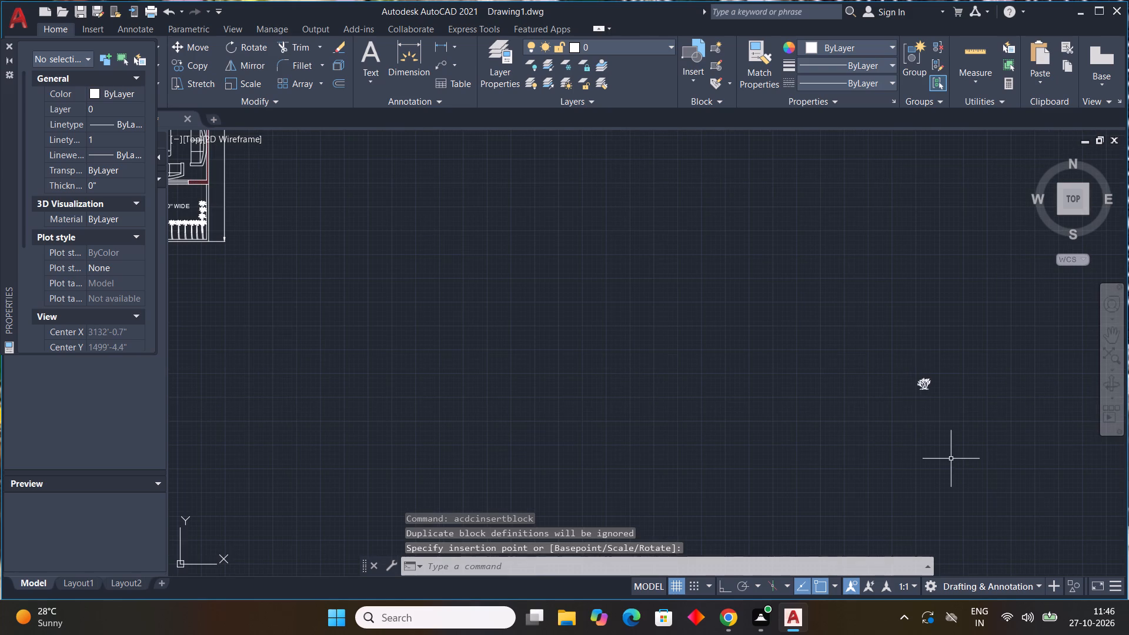
{"action": "left_click", "coordinate": [924, 380]}
{"action": "type", "text": "CO"}
{"action": "key", "text": "space"}
{"action": "left_click", "coordinate": [925, 381]}
{"action": "middle_click_drag", "start_coordinate": [715, 285], "coordinate": [715, 288]}
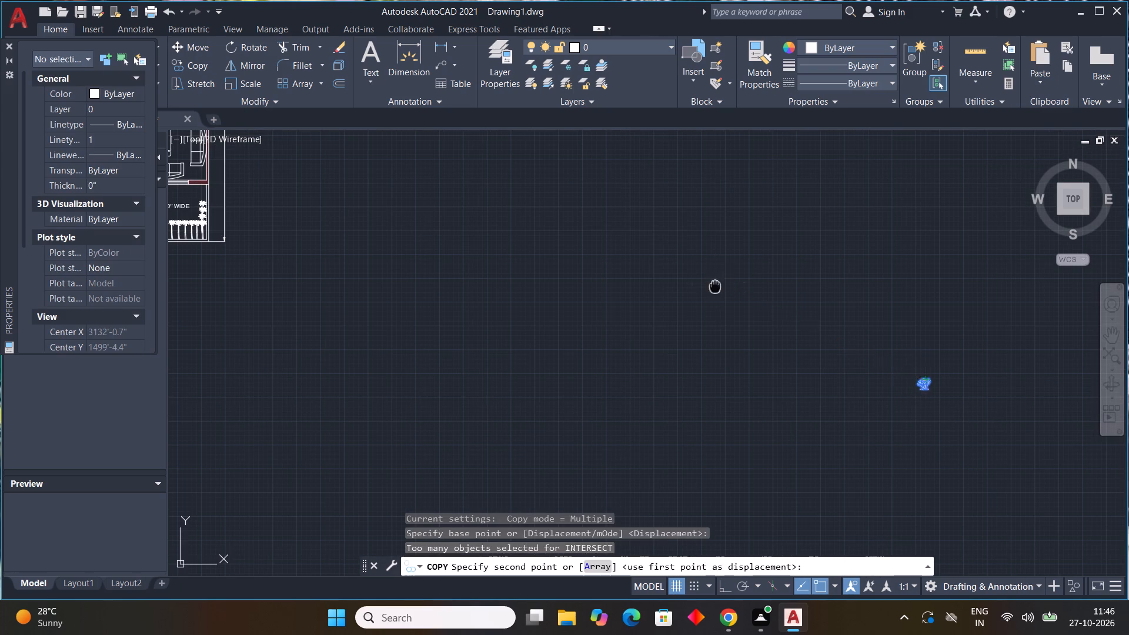
{"action": "middle_click_drag", "start_coordinate": [715, 288], "coordinate": [878, 512]}
{"action": "scroll", "coordinate": [766, 433], "scroll_direction": "down", "scroll_amount": 1}
{"action": "scroll", "coordinate": [543, 285], "scroll_direction": "up", "scroll_amount": 4}
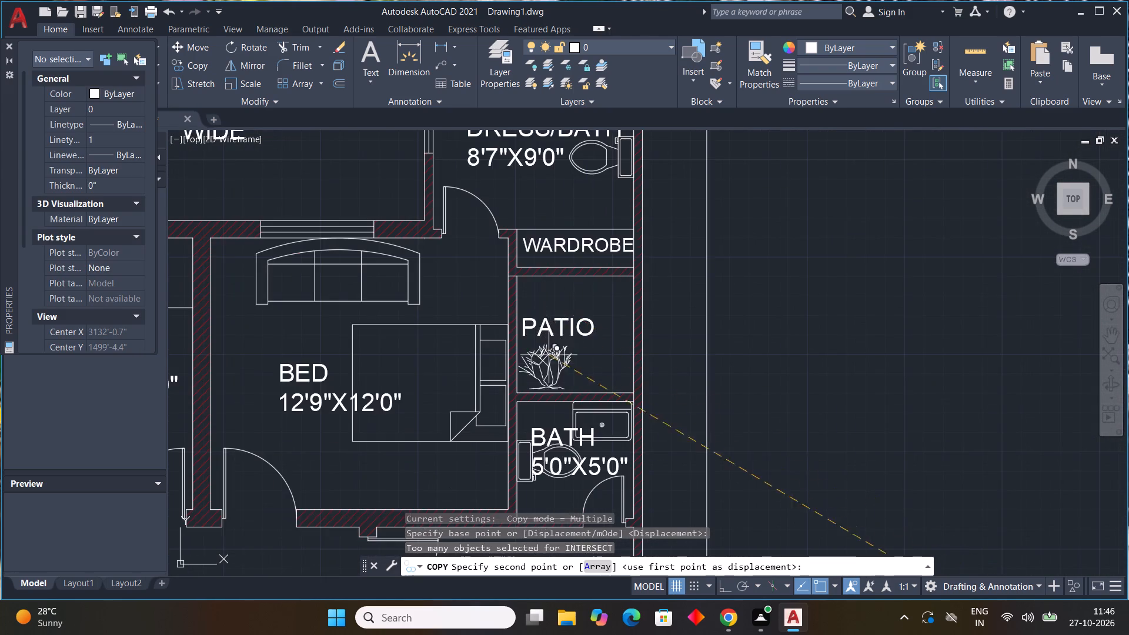
{"action": "scroll", "coordinate": [547, 363], "scroll_direction": "up", "scroll_amount": 2}
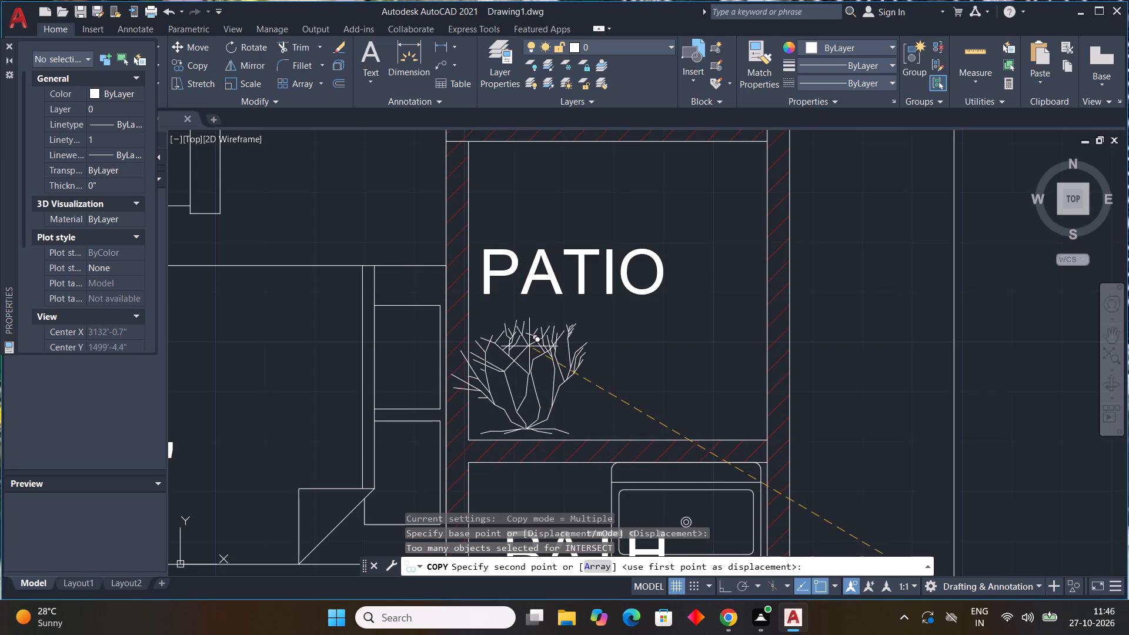
{"action": "left_click", "coordinate": [529, 346]}
{"action": "left_click", "coordinate": [634, 353]}
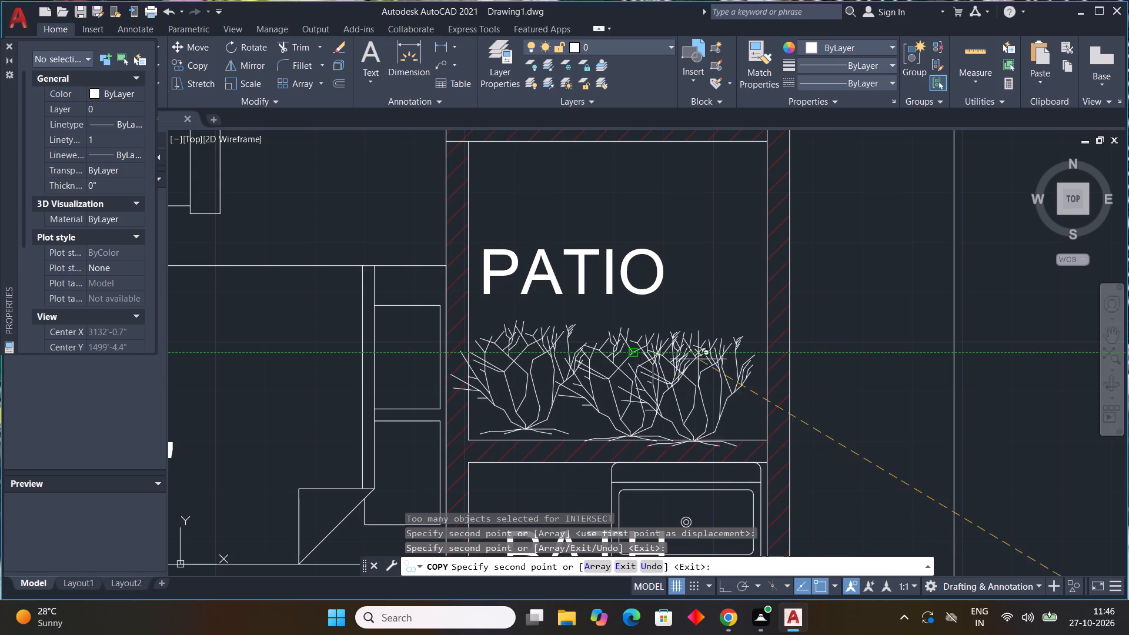
{"action": "left_click", "coordinate": [727, 353]}
Place four more shrub copies in the patio: one beside the PATIO label and a row of three along the wardrobe side.
{"action": "left_click", "coordinate": [740, 252]}
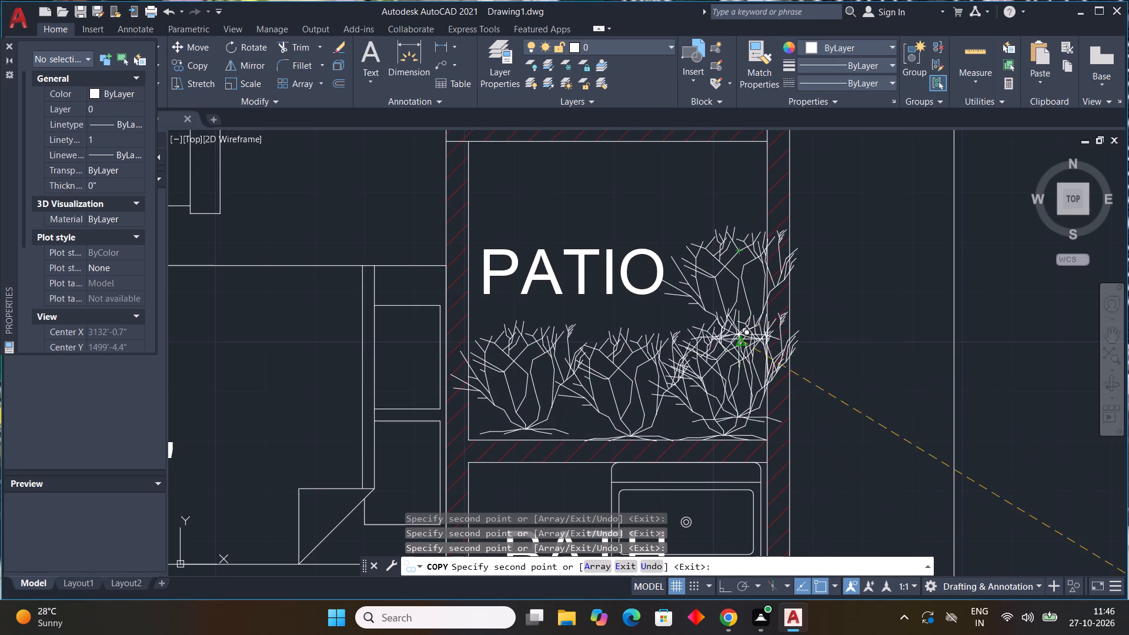
{"action": "left_click", "coordinate": [741, 153]}
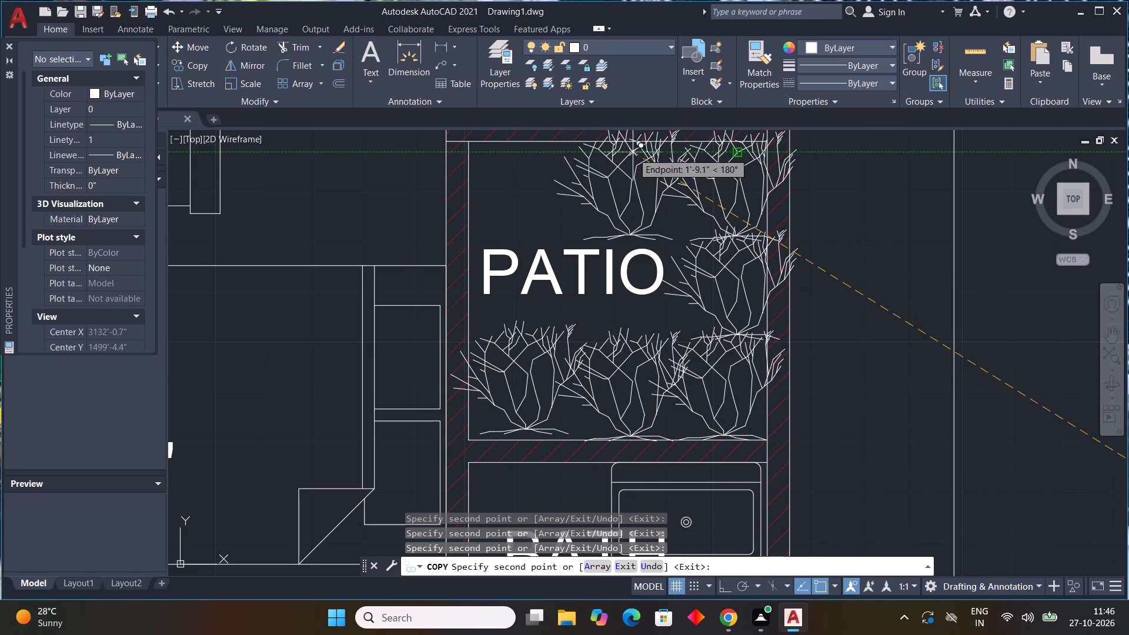
{"action": "left_click", "coordinate": [633, 152]}
{"action": "left_click", "coordinate": [531, 149]}
{"action": "key", "text": "Escape"}
Delete the original shrub block outside the floor plan.
{"action": "scroll", "coordinate": [769, 304], "scroll_direction": "down", "scroll_amount": 2}
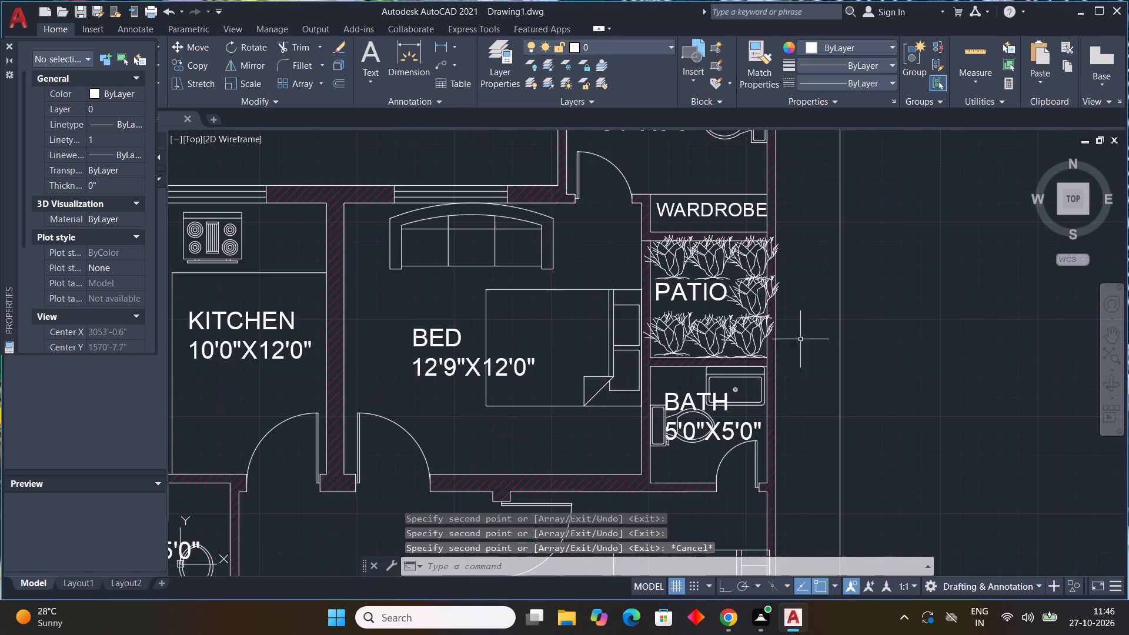
{"action": "scroll", "coordinate": [885, 396], "scroll_direction": "down", "scroll_amount": 2}
{"action": "middle_click_drag", "start_coordinate": [969, 469], "coordinate": [804, 363]}
{"action": "scroll", "coordinate": [844, 398], "scroll_direction": "down", "scroll_amount": 3}
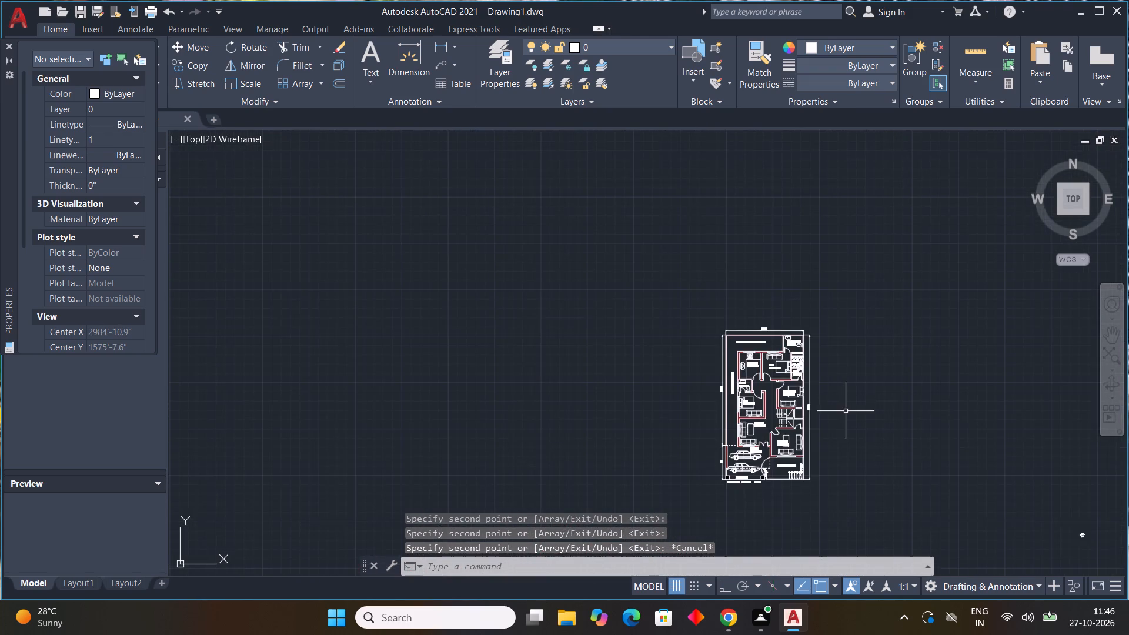
{"action": "middle_click_drag", "start_coordinate": [846, 411], "coordinate": [719, 329]}
{"action": "left_click_drag", "start_coordinate": [973, 415], "coordinate": [941, 449]}
{"action": "left_click", "coordinate": [921, 483]}
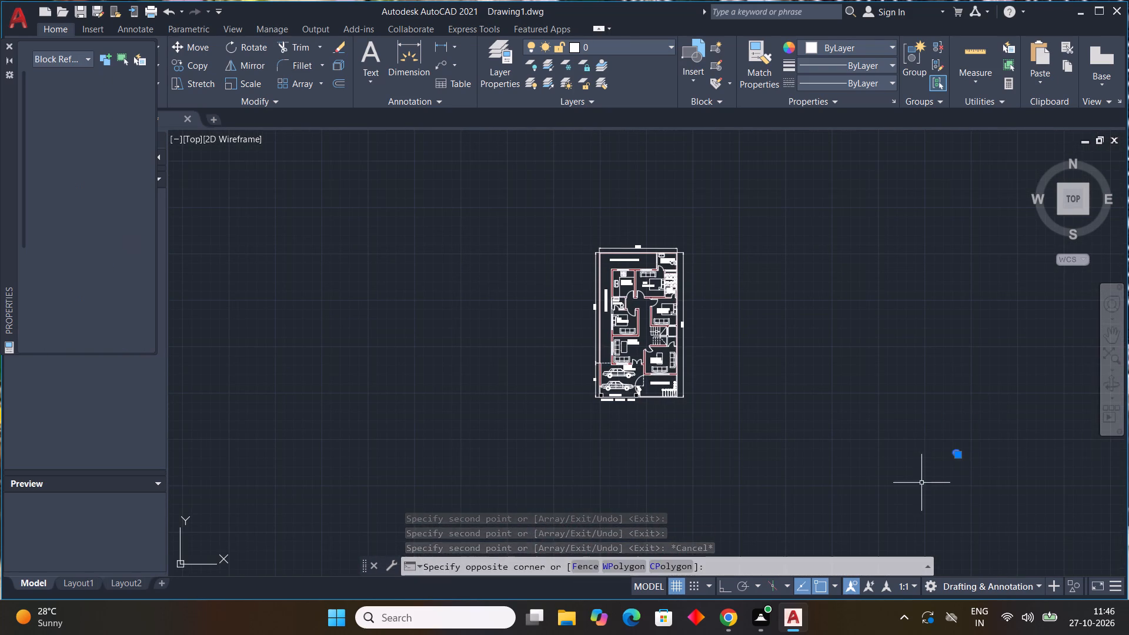
{"action": "key", "text": "Delete"}
Draw lines along the lawn's gate side, from the drawing room's outer corner down, across to the gate arc, and on to the pillar.
{"action": "scroll", "coordinate": [562, 263], "scroll_direction": "up", "scroll_amount": 4}
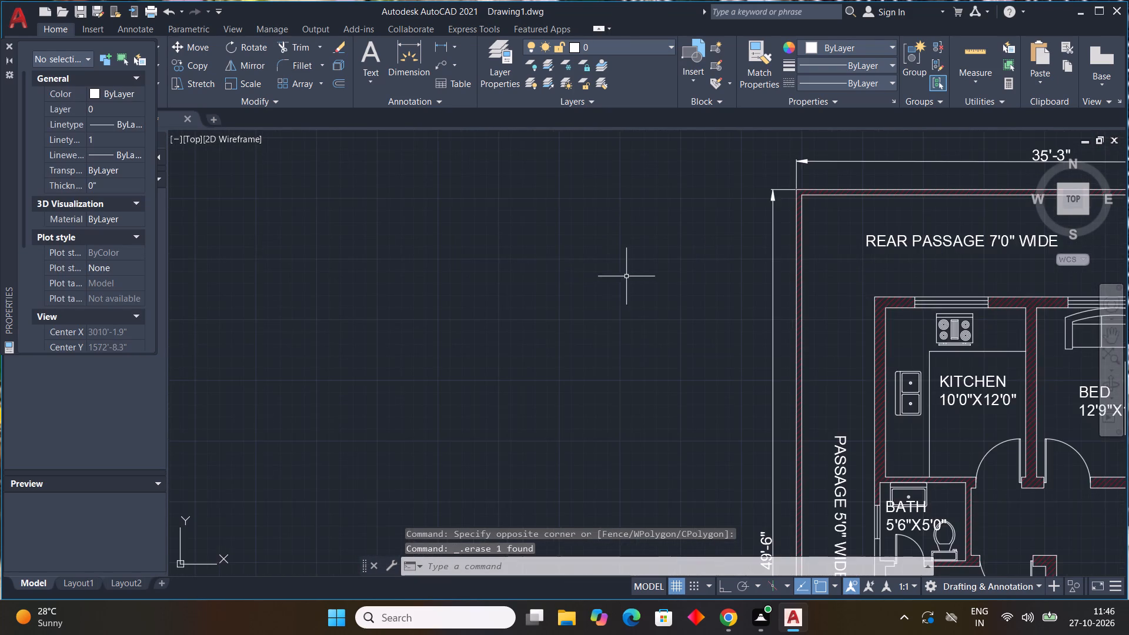
{"action": "middle_click_drag", "start_coordinate": [629, 276], "coordinate": [305, 136]}
{"action": "scroll", "coordinate": [606, 271], "scroll_direction": "down", "scroll_amount": 2}
{"action": "type", "text": "L"}
{"action": "key", "text": "space"}
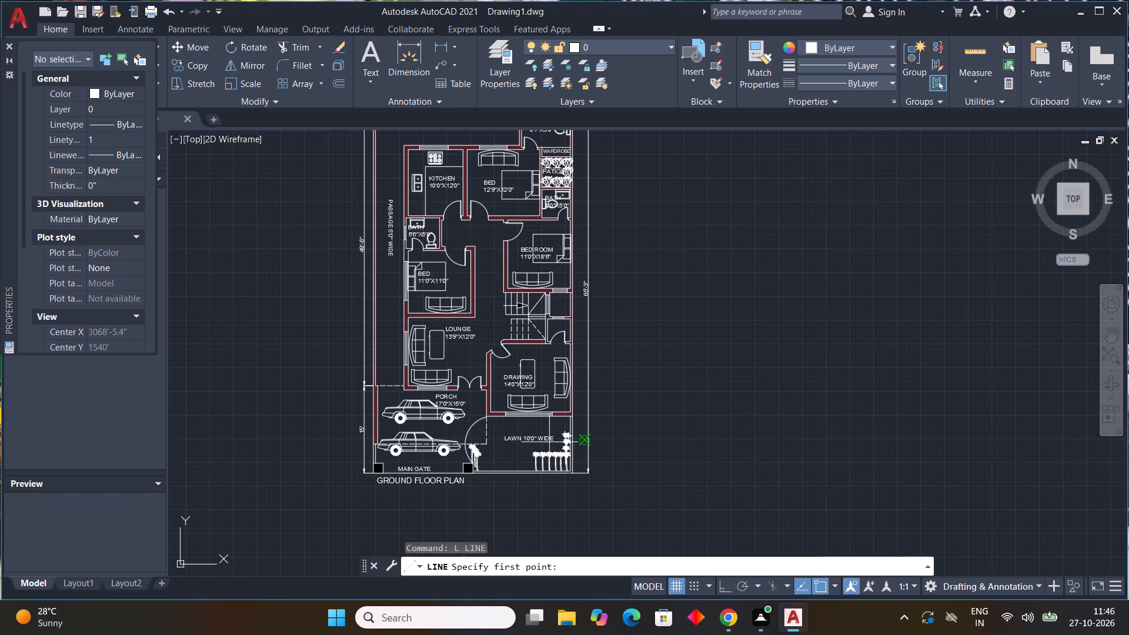
{"action": "scroll", "coordinate": [537, 427], "scroll_direction": "up", "scroll_amount": 3}
{"action": "middle_click_drag", "start_coordinate": [491, 397], "coordinate": [599, 248]}
{"action": "left_click", "coordinate": [480, 262]}
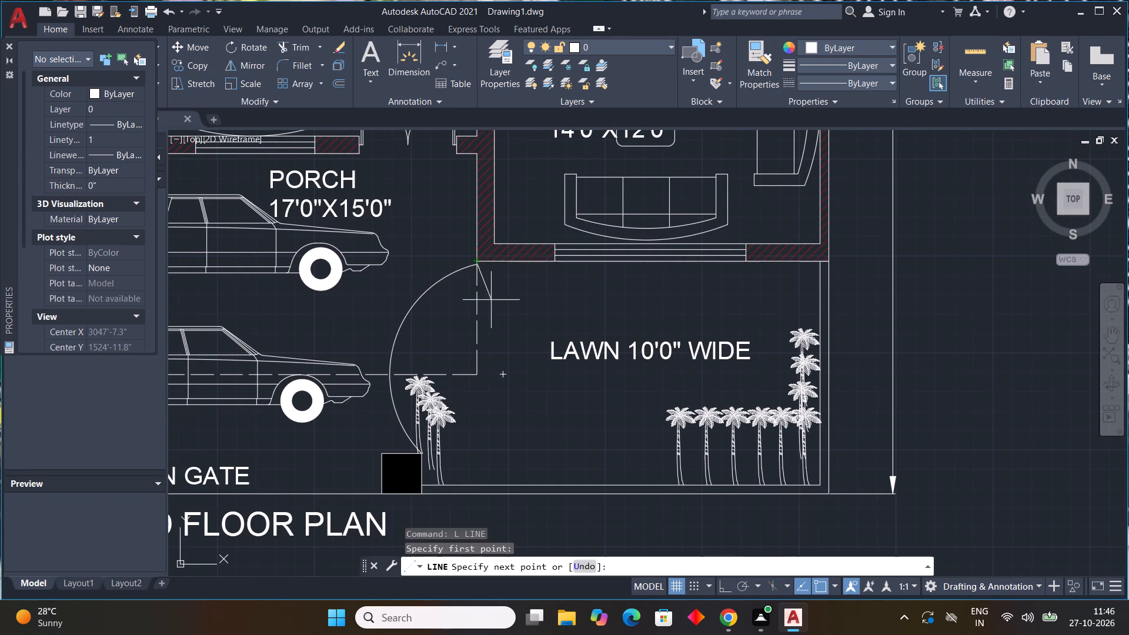
{"action": "left_click", "coordinate": [476, 378]}
{"action": "left_click", "coordinate": [389, 373]}
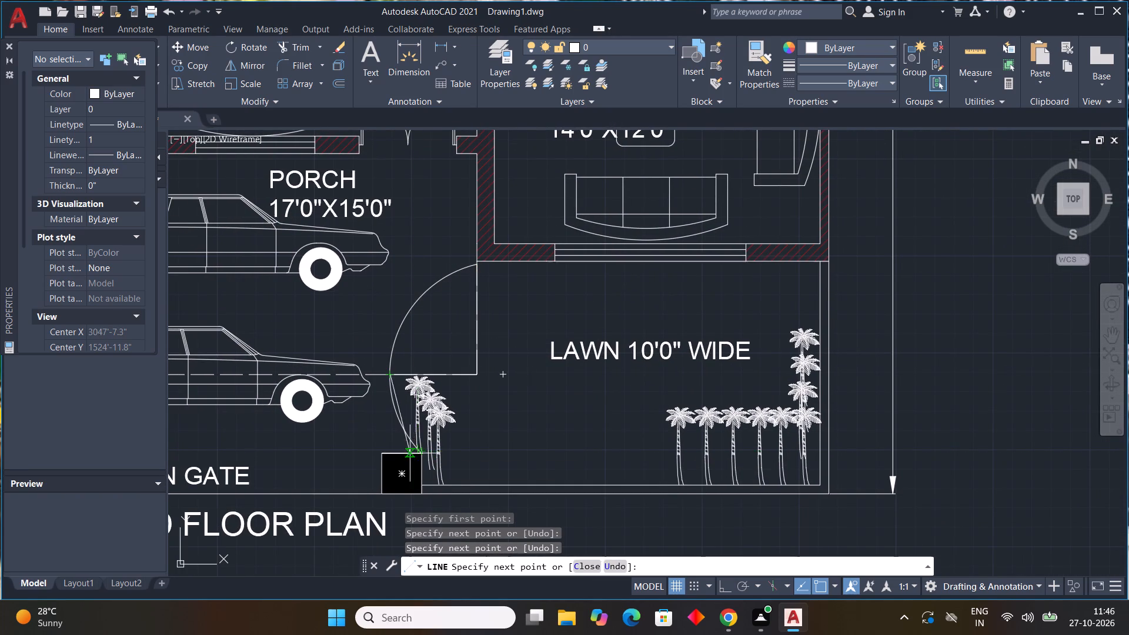
{"action": "scroll", "coordinate": [405, 454], "scroll_direction": "up", "scroll_amount": 4}
{"action": "scroll", "coordinate": [356, 439], "scroll_direction": "down", "scroll_amount": 3}
{"action": "scroll", "coordinate": [417, 452], "scroll_direction": "up", "scroll_amount": 1}
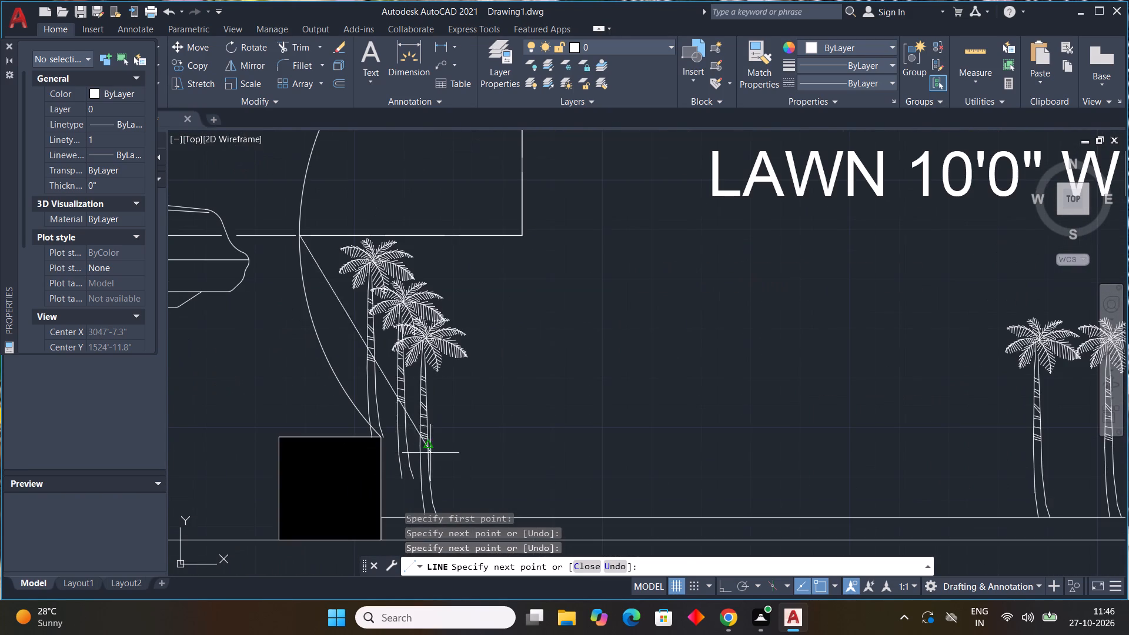
{"action": "scroll", "coordinate": [415, 440], "scroll_direction": "down", "scroll_amount": 2}
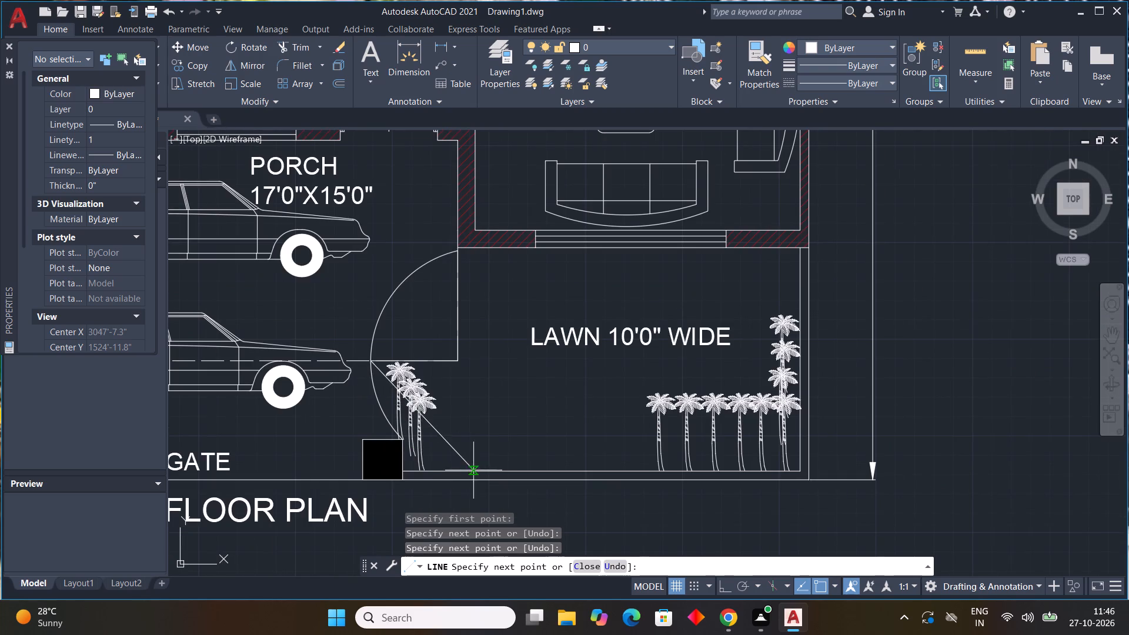
{"action": "scroll", "coordinate": [404, 467], "scroll_direction": "up", "scroll_amount": 3}
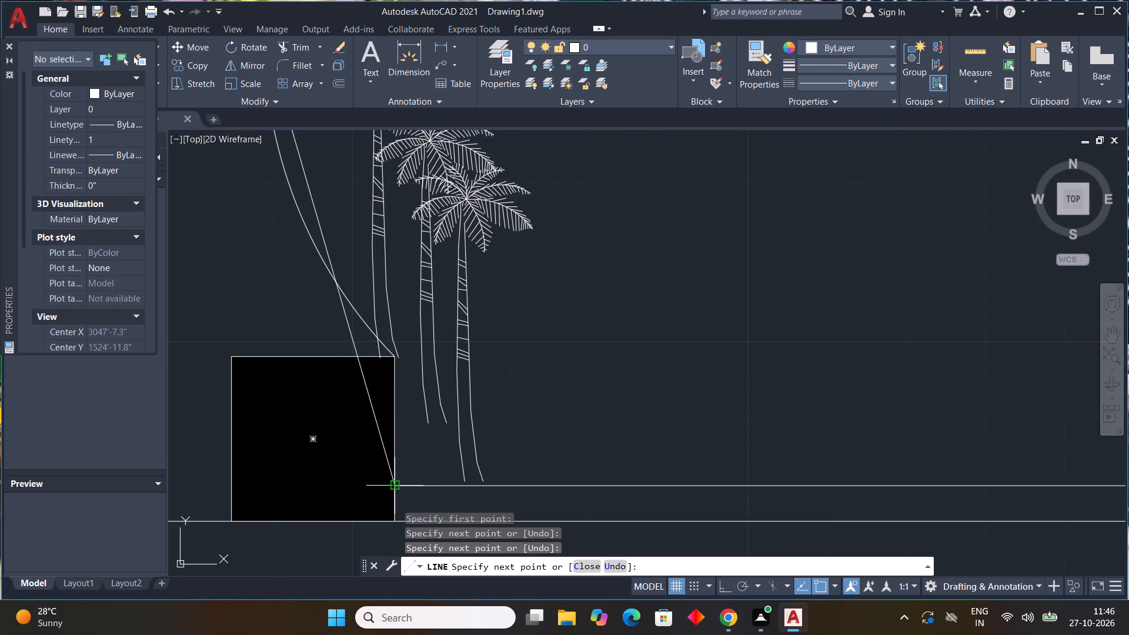
{"action": "left_click", "coordinate": [393, 487]}
{"action": "key", "text": "Escape"}
{"action": "scroll", "coordinate": [458, 459], "scroll_direction": "down", "scroll_amount": 4}
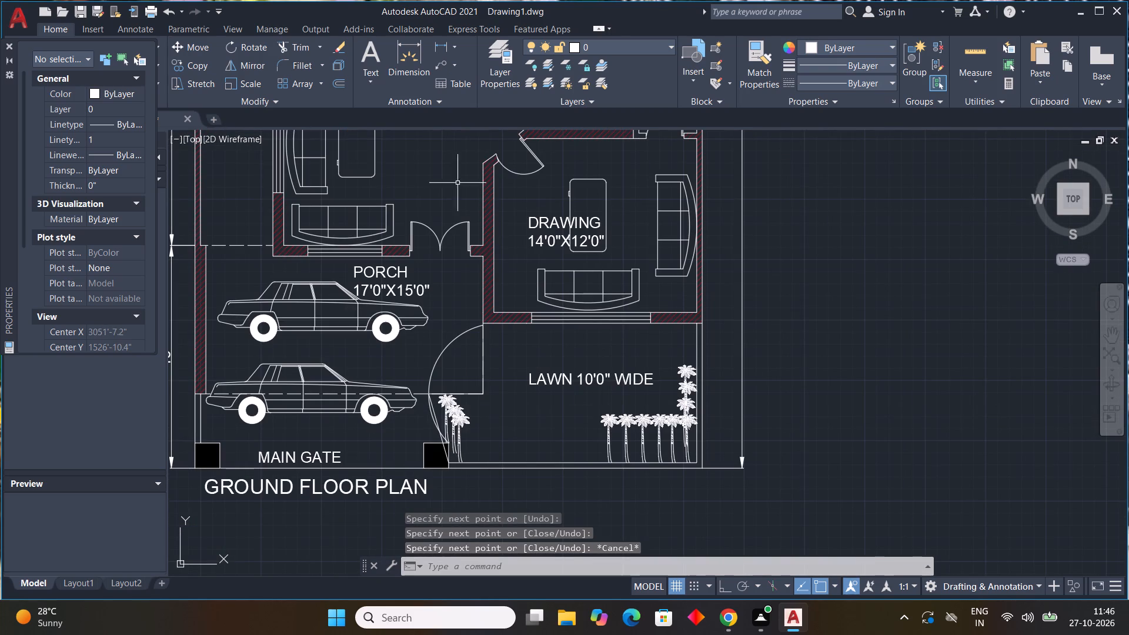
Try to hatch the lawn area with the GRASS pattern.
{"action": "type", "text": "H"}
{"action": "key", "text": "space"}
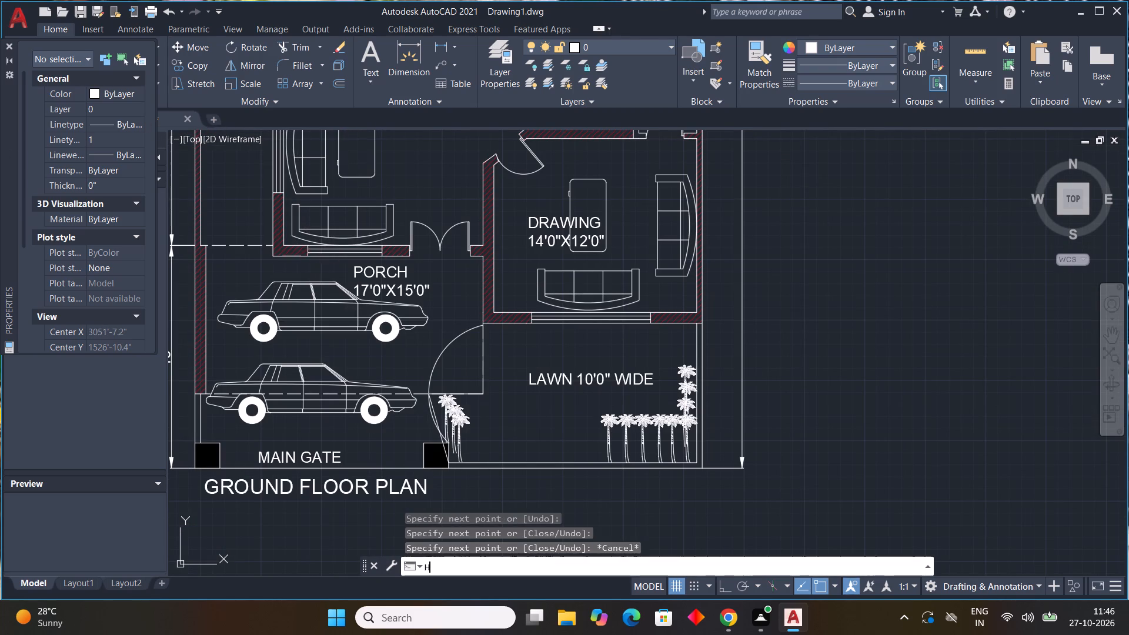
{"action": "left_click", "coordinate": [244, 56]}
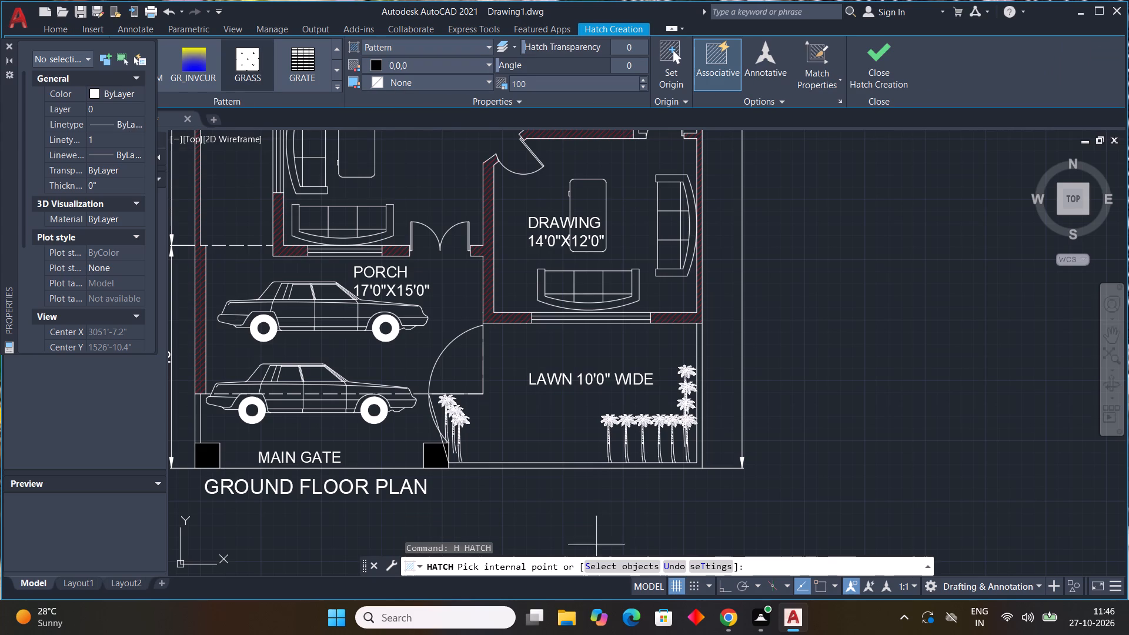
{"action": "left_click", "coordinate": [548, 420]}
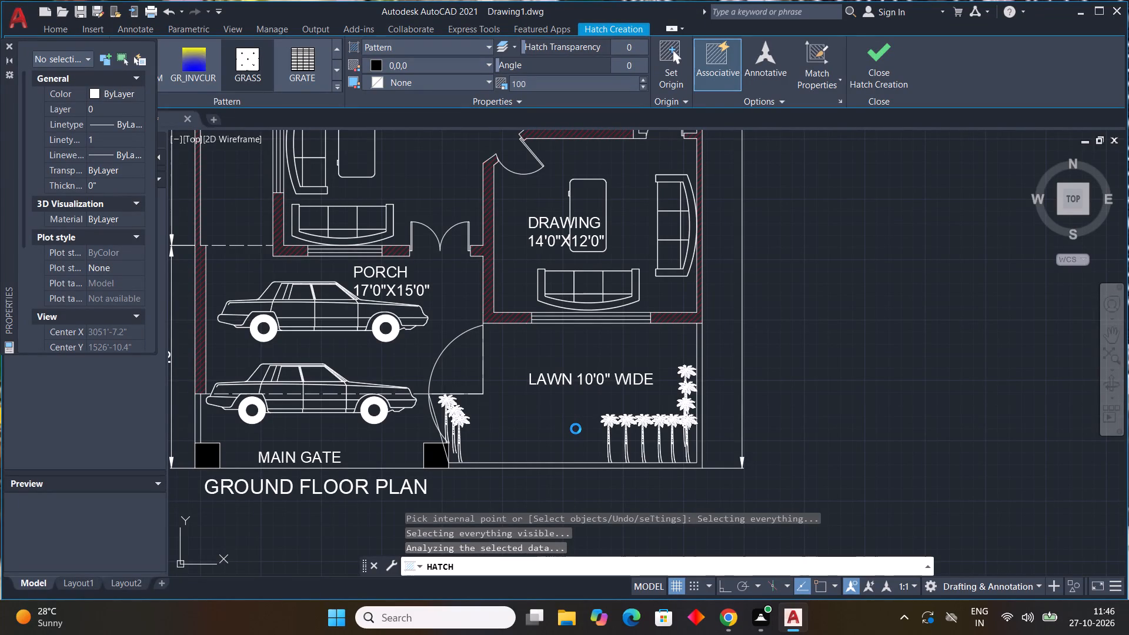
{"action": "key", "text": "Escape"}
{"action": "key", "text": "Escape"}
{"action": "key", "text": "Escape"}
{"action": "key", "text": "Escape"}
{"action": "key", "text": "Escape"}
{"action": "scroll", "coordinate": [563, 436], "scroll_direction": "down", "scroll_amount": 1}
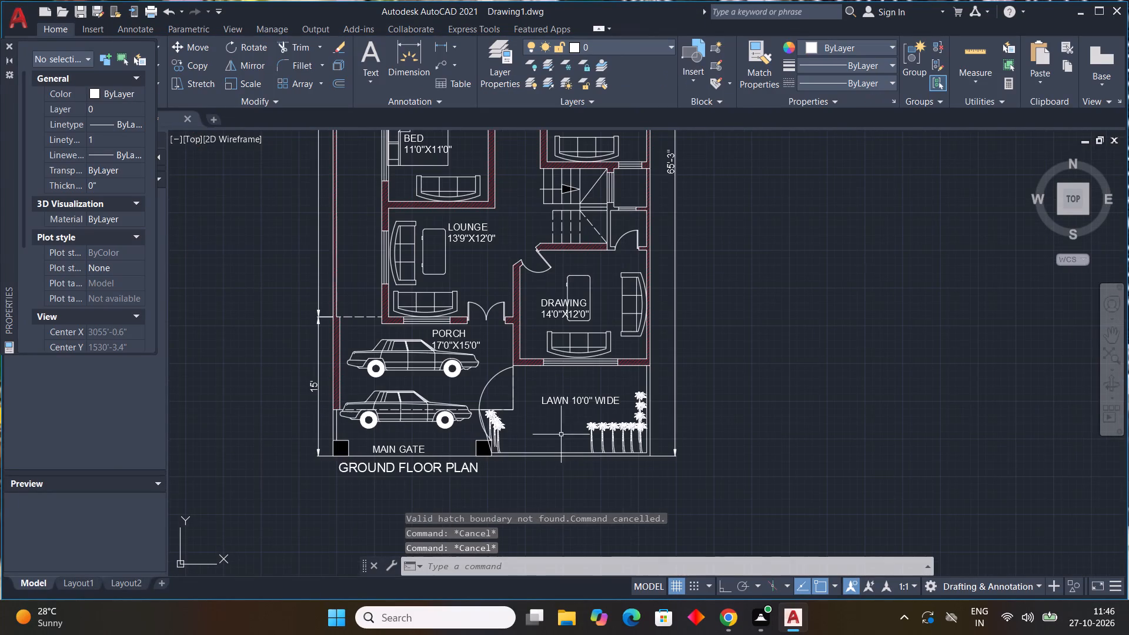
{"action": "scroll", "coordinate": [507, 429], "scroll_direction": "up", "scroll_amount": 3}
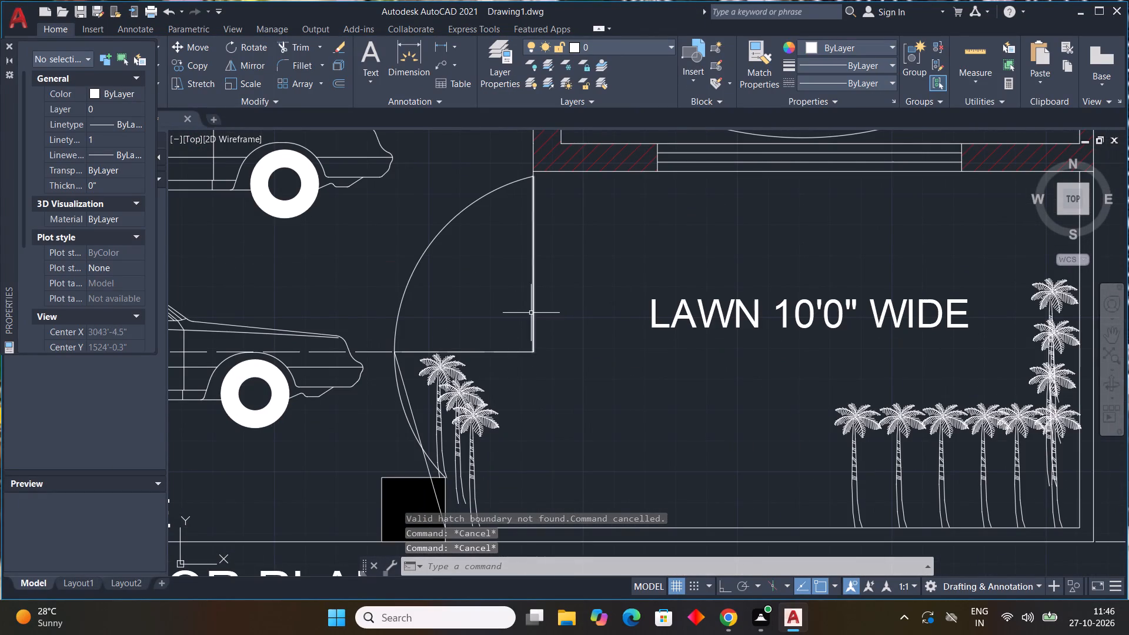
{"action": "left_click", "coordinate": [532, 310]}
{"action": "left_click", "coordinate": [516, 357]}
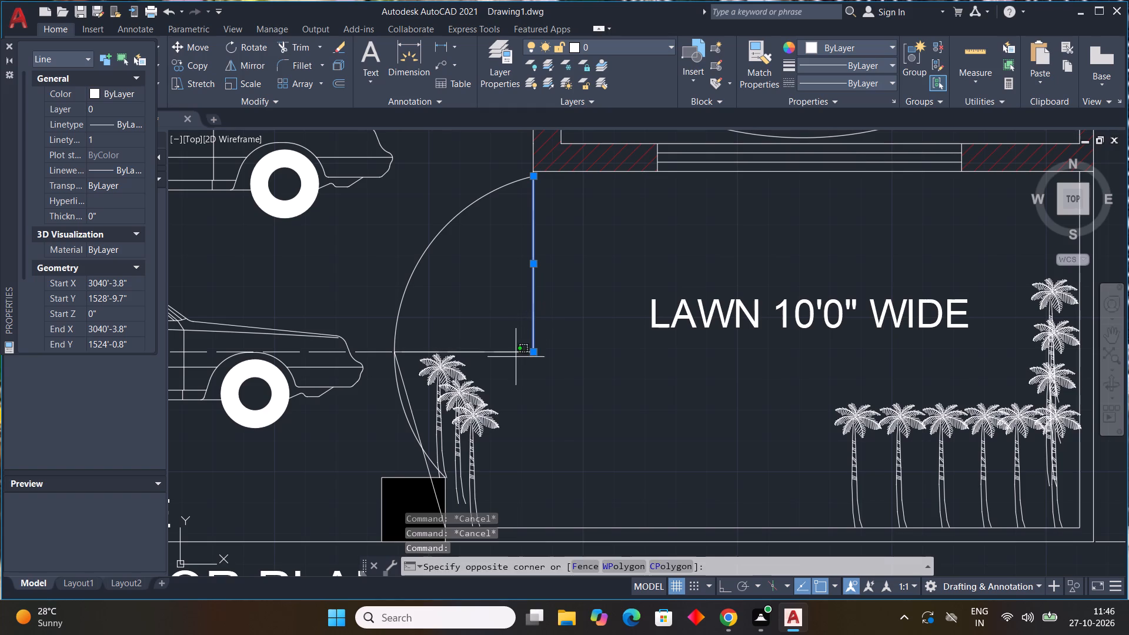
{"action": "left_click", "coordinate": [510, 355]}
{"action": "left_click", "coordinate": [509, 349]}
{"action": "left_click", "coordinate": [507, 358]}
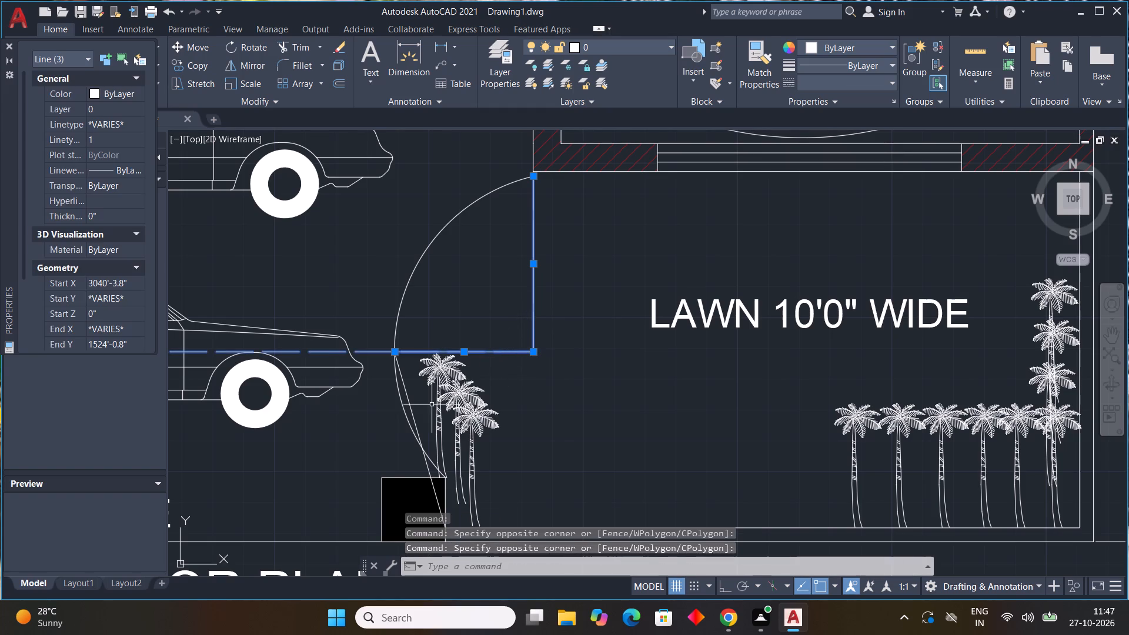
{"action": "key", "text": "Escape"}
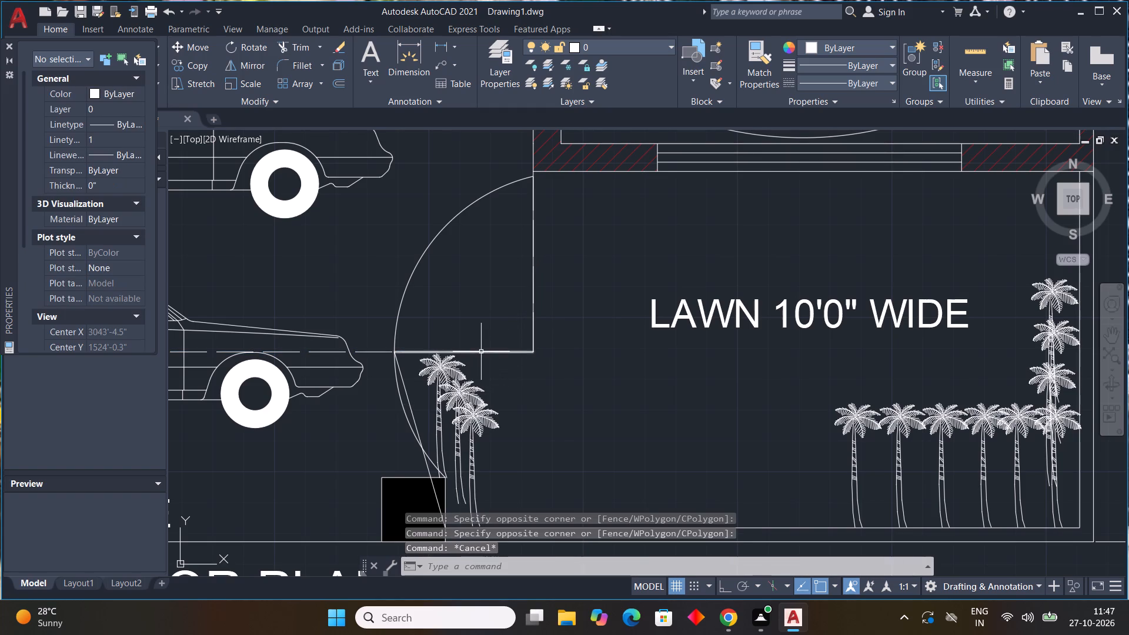
Delete the horizontal line to the gate arc and the slanted line to the gate pillar.
{"action": "left_click", "coordinate": [481, 353]}
{"action": "left_click", "coordinate": [408, 409]}
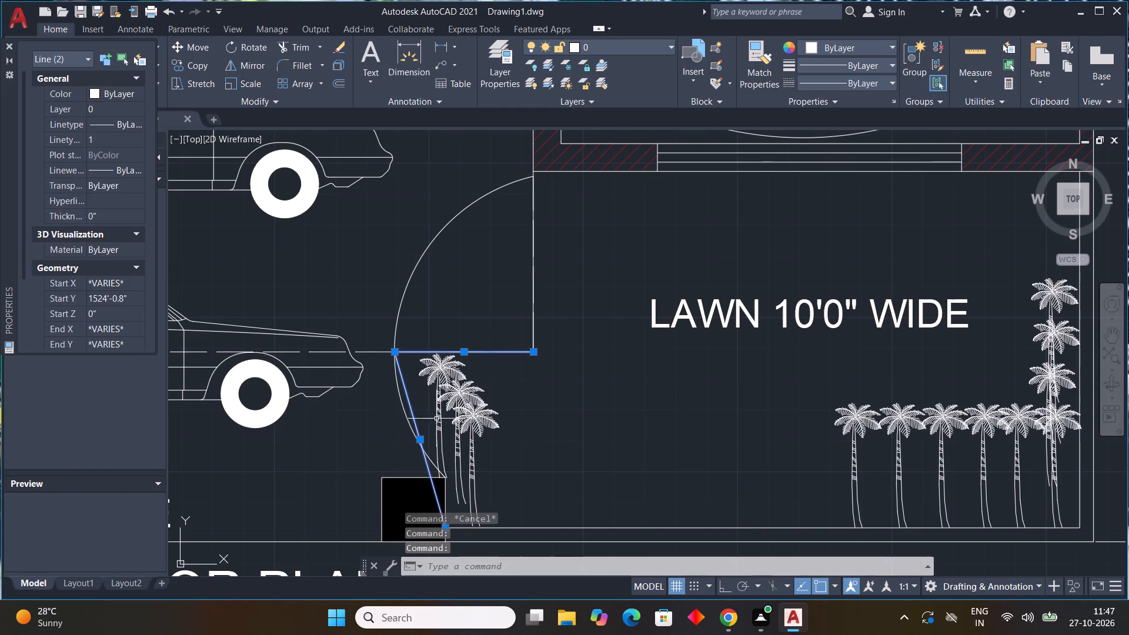
{"action": "key", "text": "Delete"}
Save the drawing as TASK-18 in the Documents folder.
{"action": "scroll", "coordinate": [617, 400], "scroll_direction": "down", "scroll_amount": 4}
{"action": "middle_click_drag", "start_coordinate": [707, 362], "coordinate": [691, 444]}
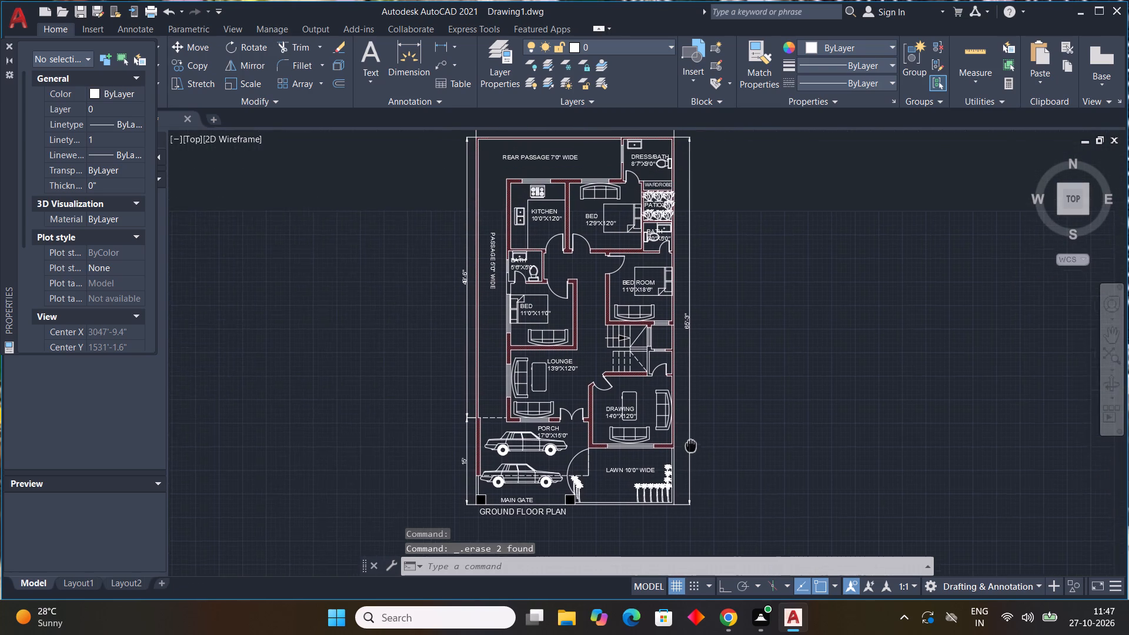
{"action": "middle_click_drag", "start_coordinate": [691, 444], "coordinate": [704, 449]}
{"action": "key", "text": "ctrl+s"}
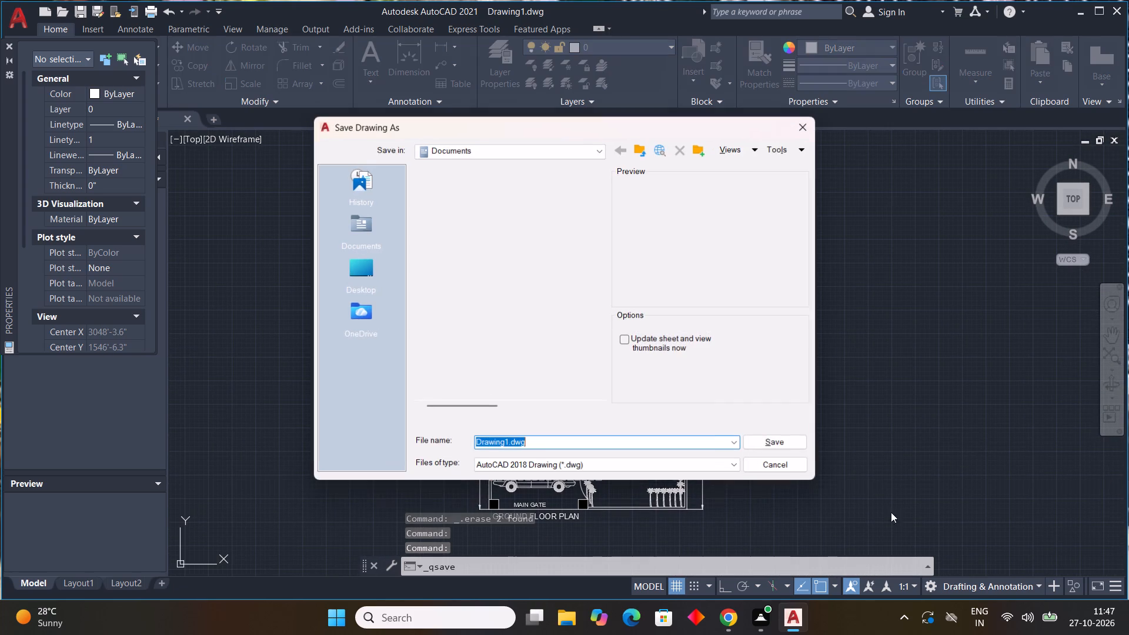
{"action": "left_click", "coordinate": [548, 435]}
{"action": "left_click_drag", "start_coordinate": [547, 443], "coordinate": [227, 403]}
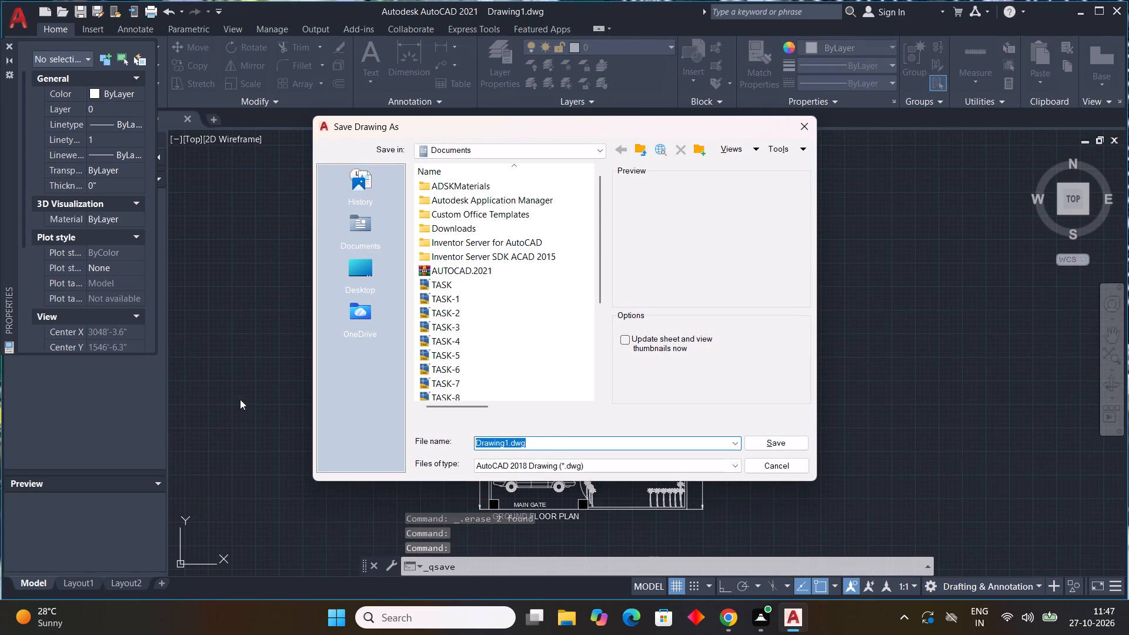
{"action": "type", "text": "TASK"}
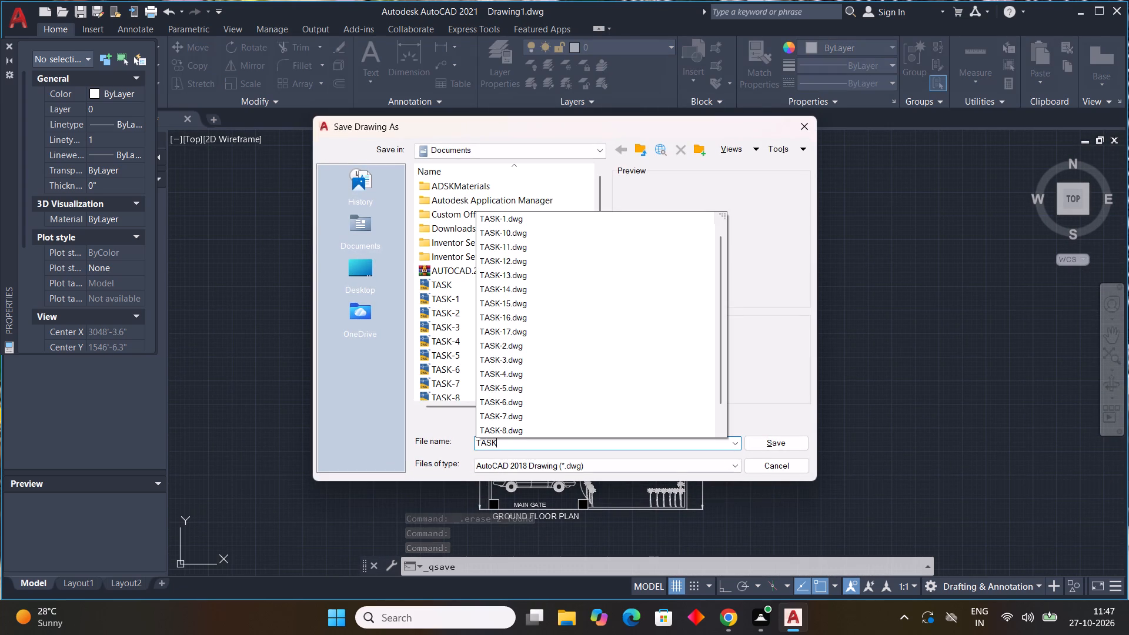
{"action": "key", "text": "minus"}
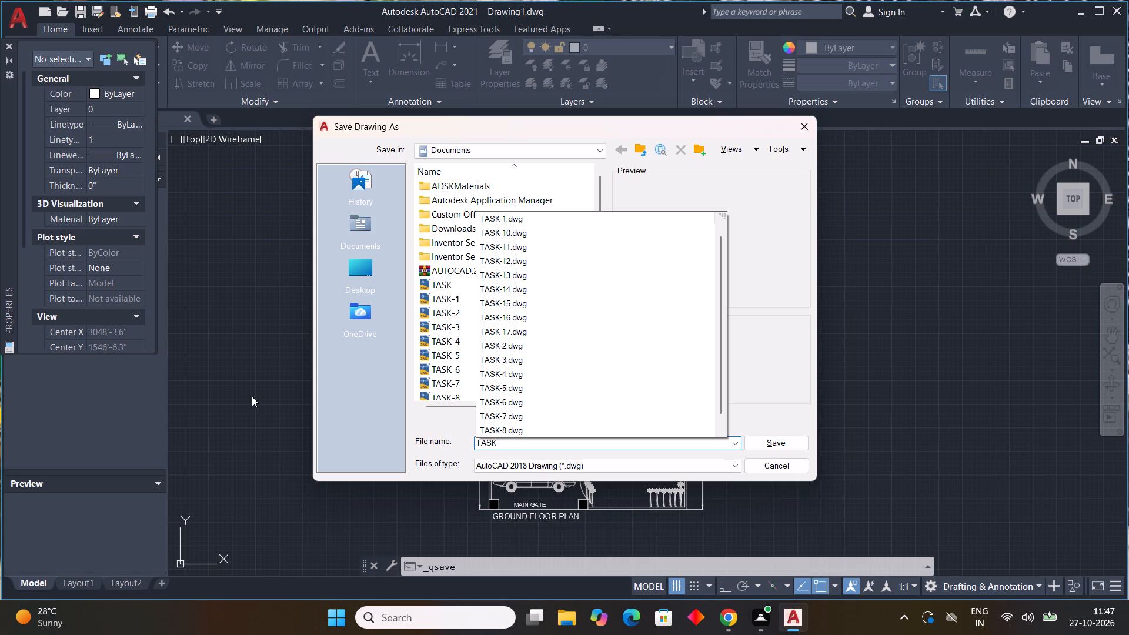
{"action": "scroll", "coordinate": [549, 316], "scroll_direction": "down", "scroll_amount": 4}
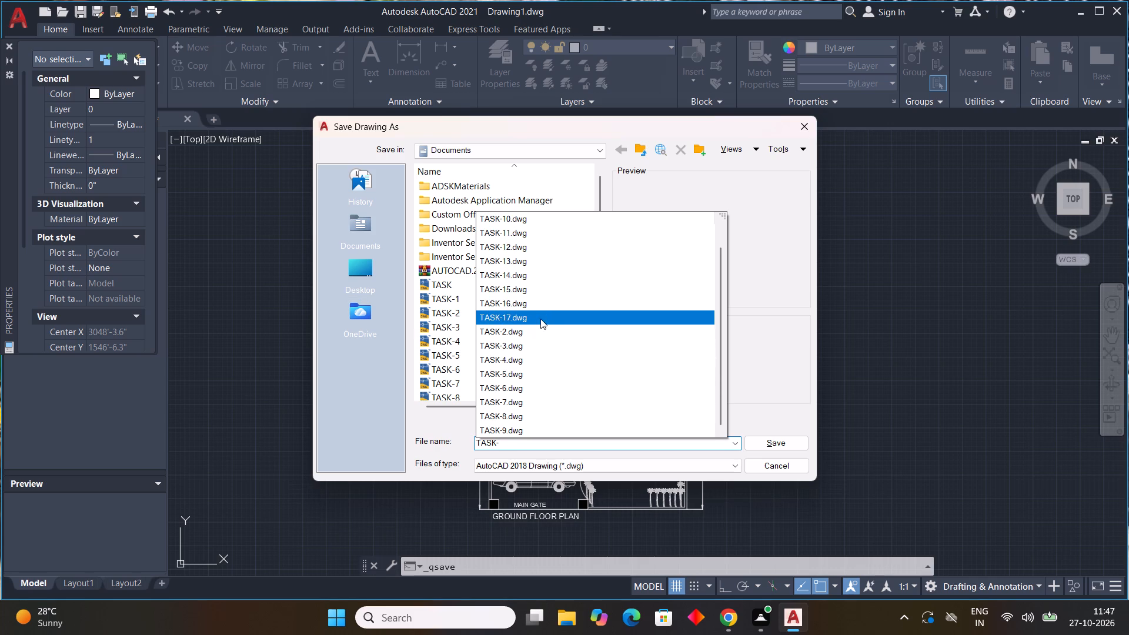
{"action": "scroll", "coordinate": [541, 308], "scroll_direction": "down", "scroll_amount": 3}
{"action": "key", "text": "1"}
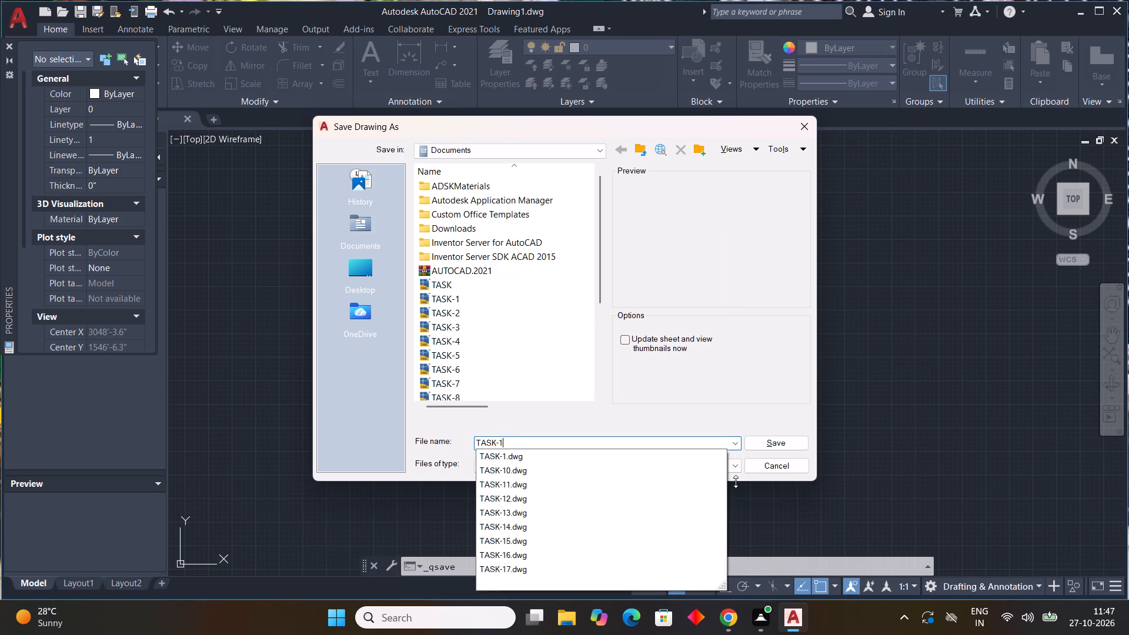
{"action": "key", "text": "8"}
{"action": "left_click", "coordinate": [778, 441]}
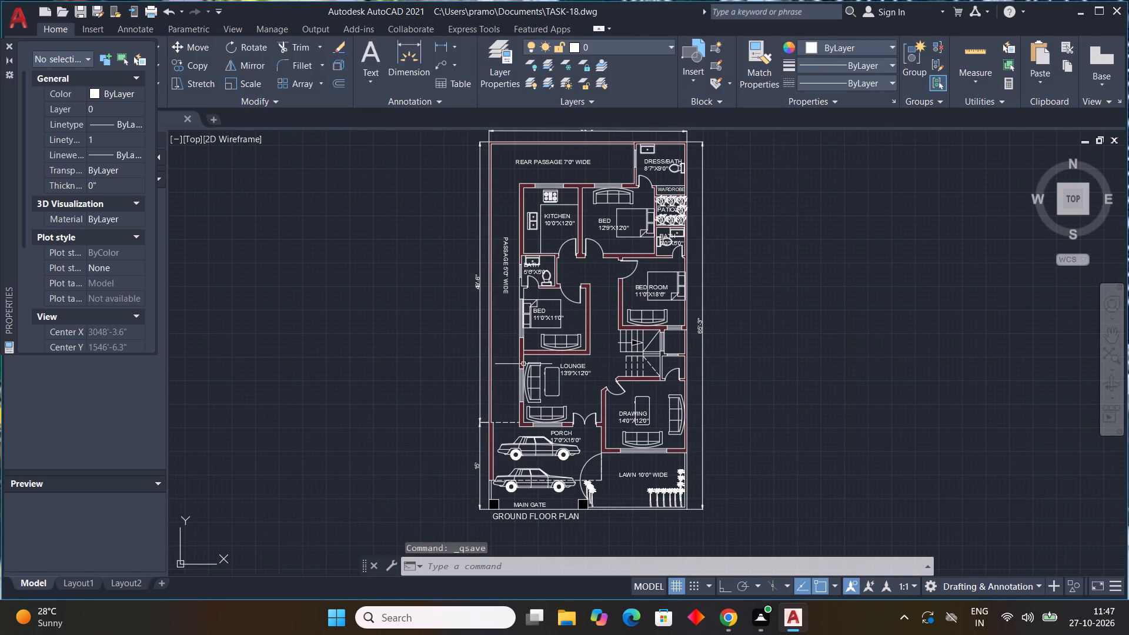
{"action": "key", "text": "ctrl+s"}
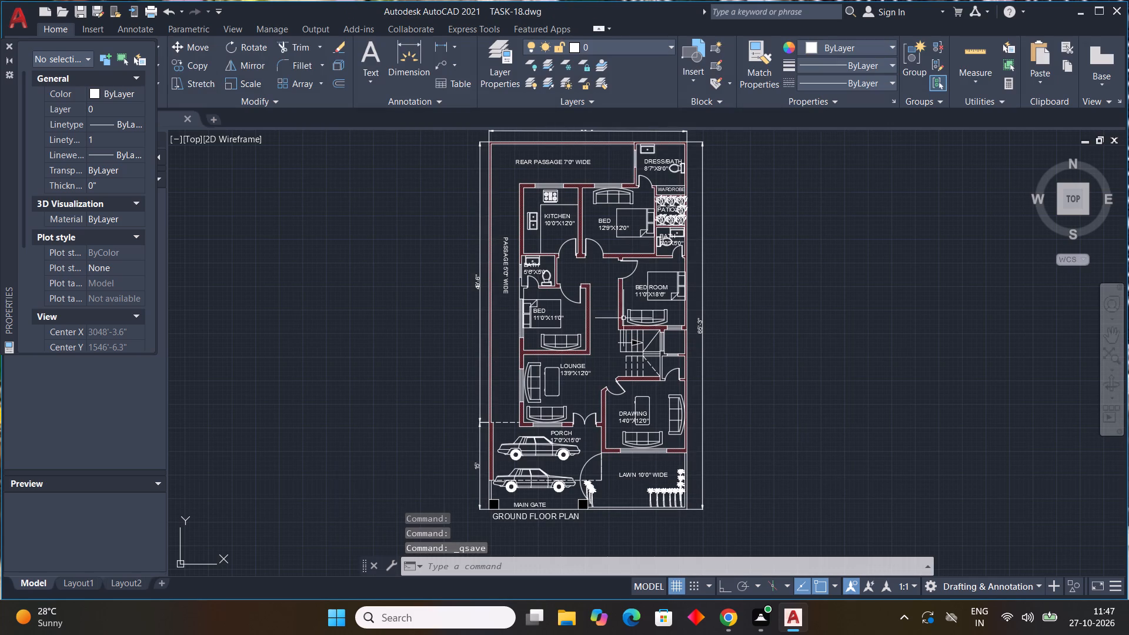
Save the drawing again with Save As, replacing the existing TASK-18 file in Documents.
{"action": "left_click", "coordinate": [18, 28]}
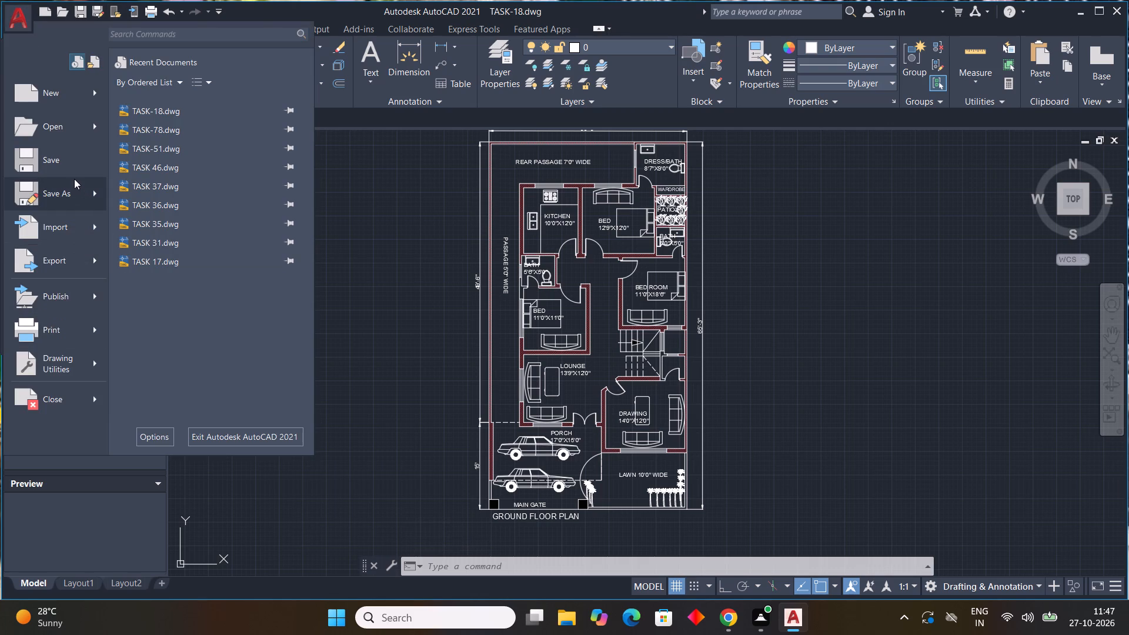
{"action": "left_click", "coordinate": [72, 200]}
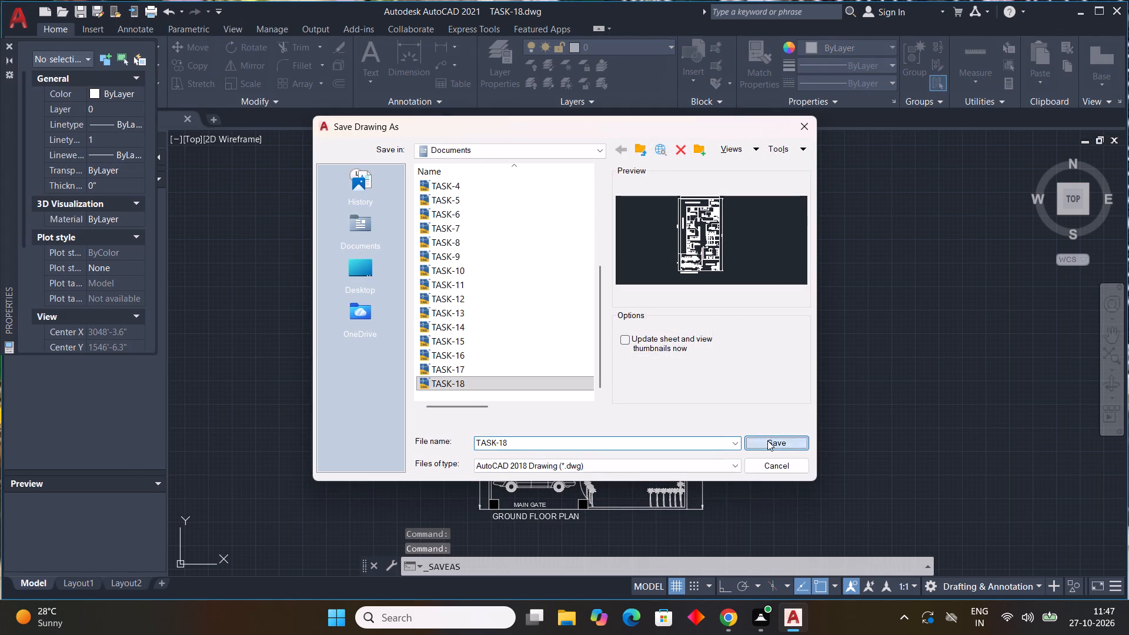
{"action": "left_click", "coordinate": [767, 440]}
{"action": "left_click", "coordinate": [516, 344]}
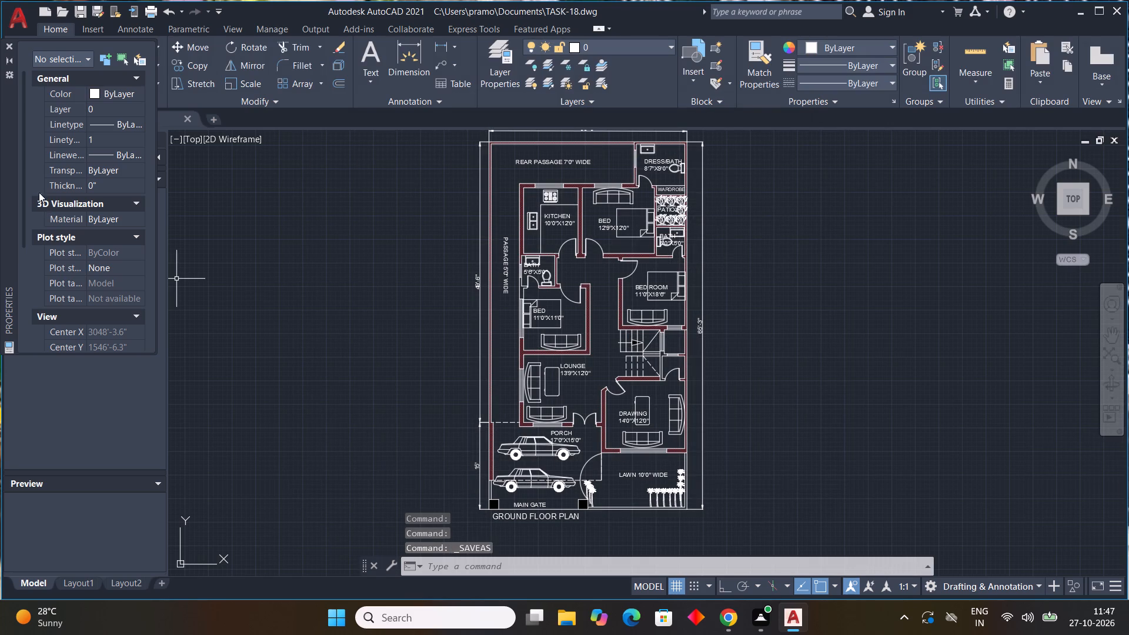
Start a plot of the model and choose AutoCAD PDF (High Quality Print).pc3 as the plotter.
{"action": "scroll", "coordinate": [48, 190], "scroll_direction": "down", "scroll_amount": 2}
{"action": "left_click", "coordinate": [15, 16]}
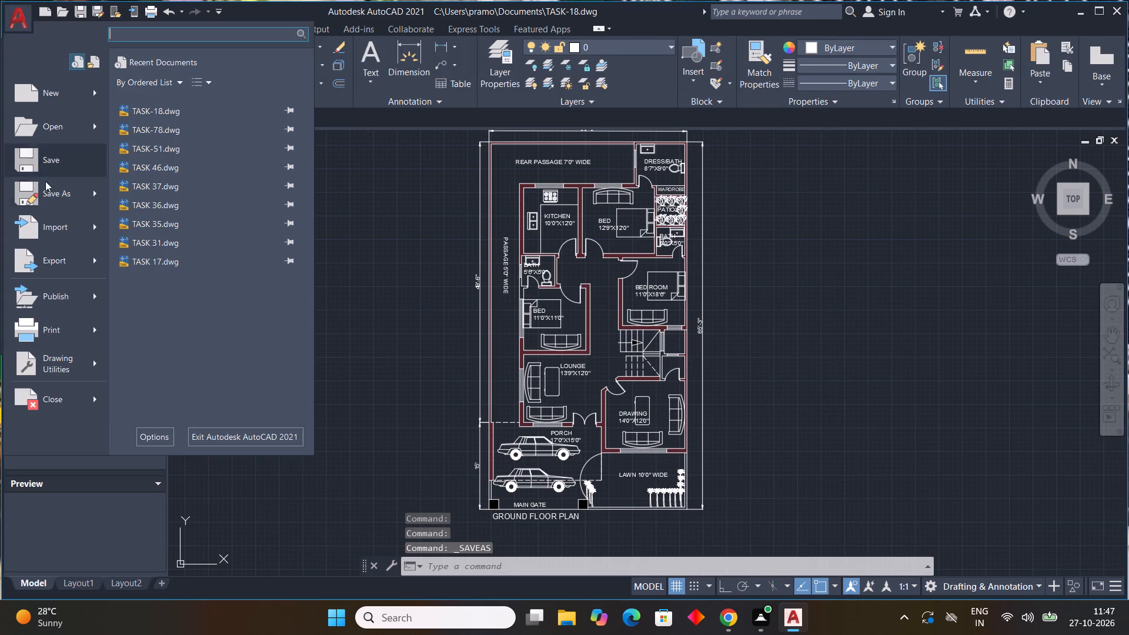
{"action": "left_click", "coordinate": [71, 329]}
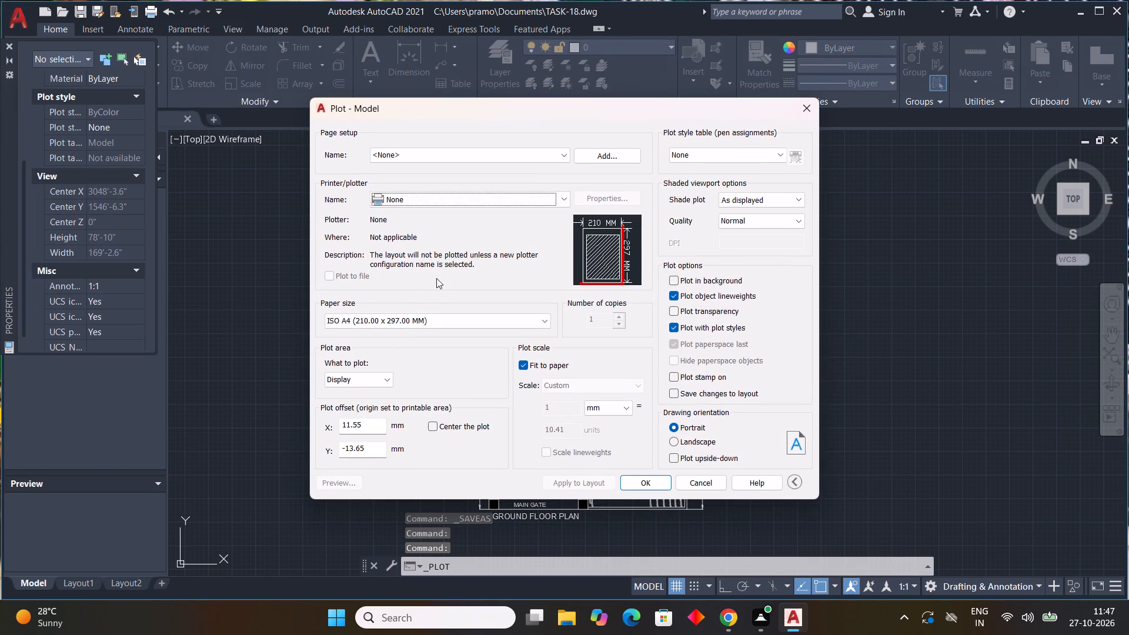
{"action": "left_click", "coordinate": [469, 200]}
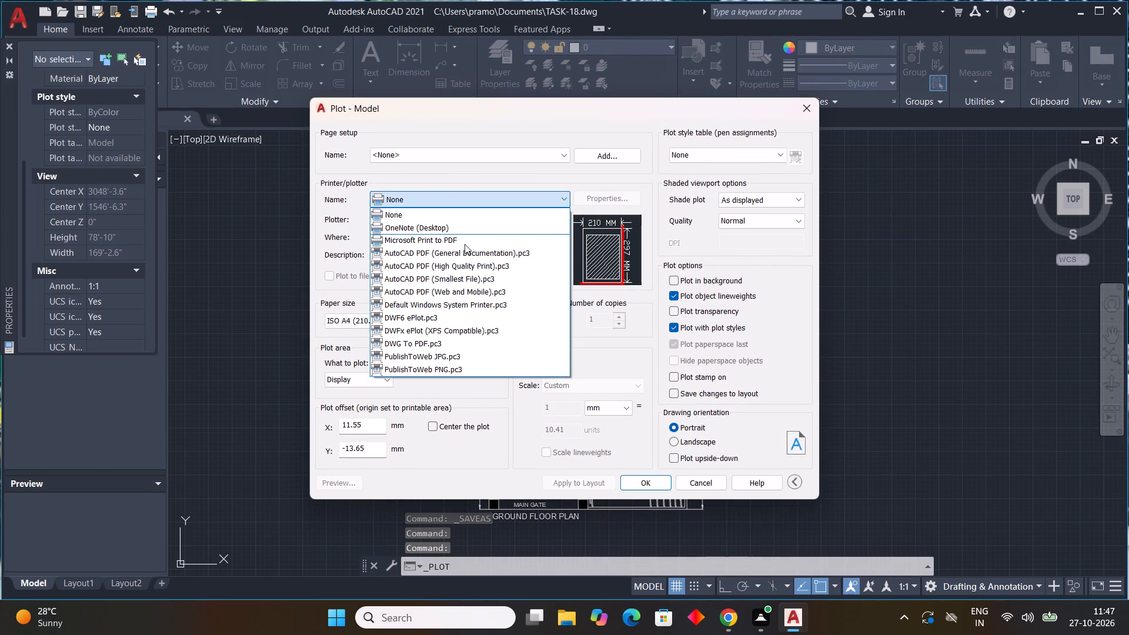
{"action": "left_click", "coordinate": [463, 266]}
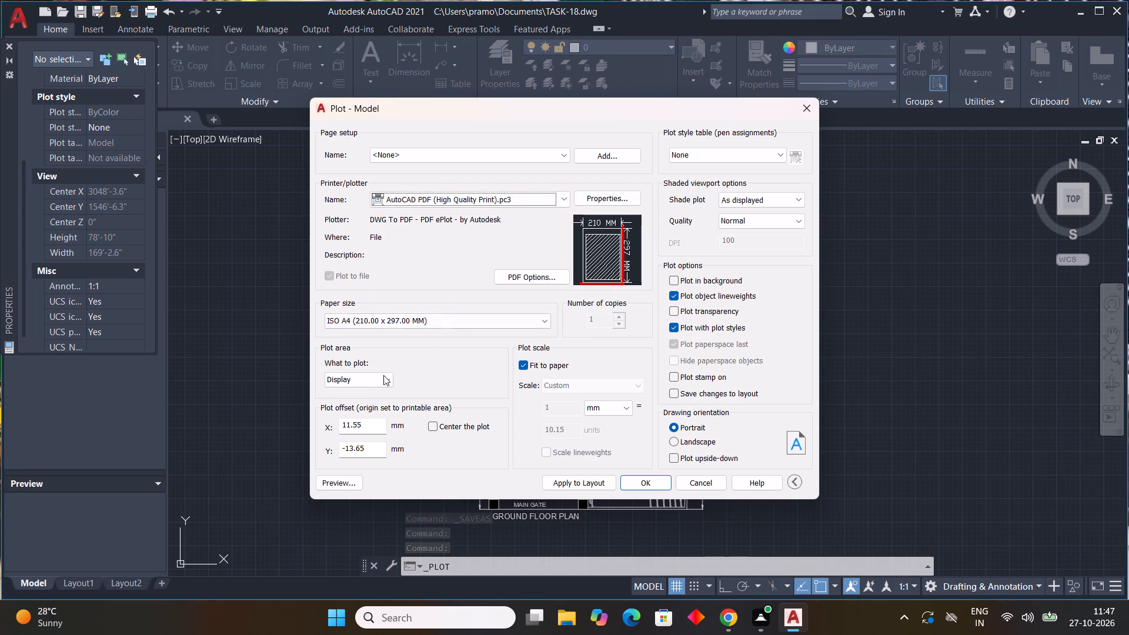
Set the plot area to a window enclosing the entire ground floor plan with its dimensions and title.
{"action": "left_click", "coordinate": [376, 381]}
{"action": "left_click", "coordinate": [370, 419]}
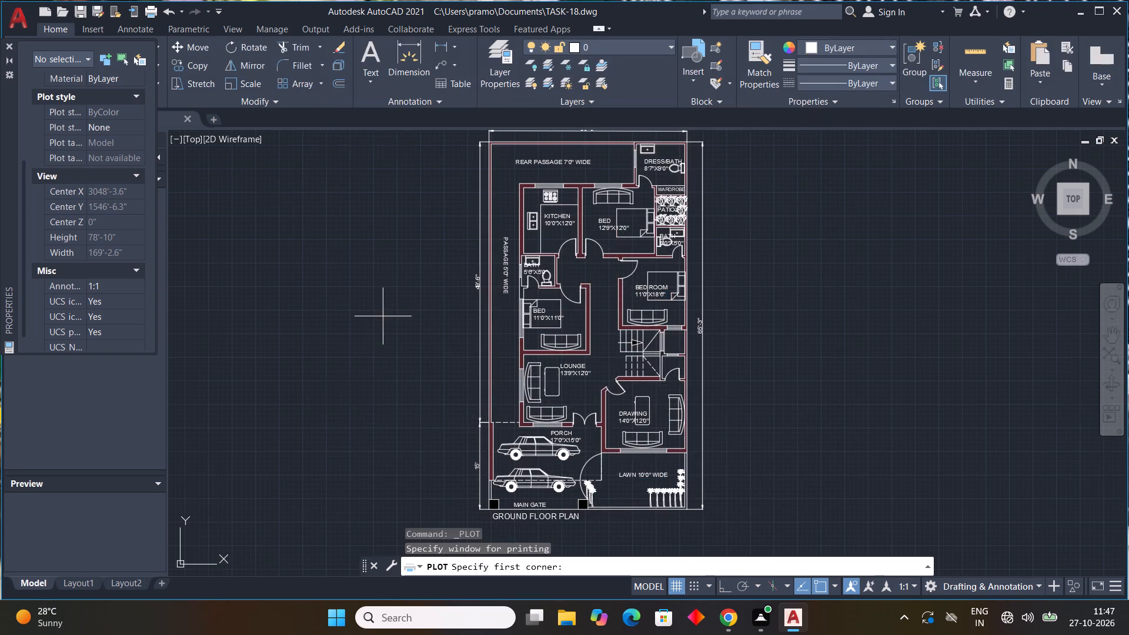
{"action": "scroll", "coordinate": [383, 316], "scroll_direction": "down", "scroll_amount": 2}
{"action": "left_click", "coordinate": [386, 227]}
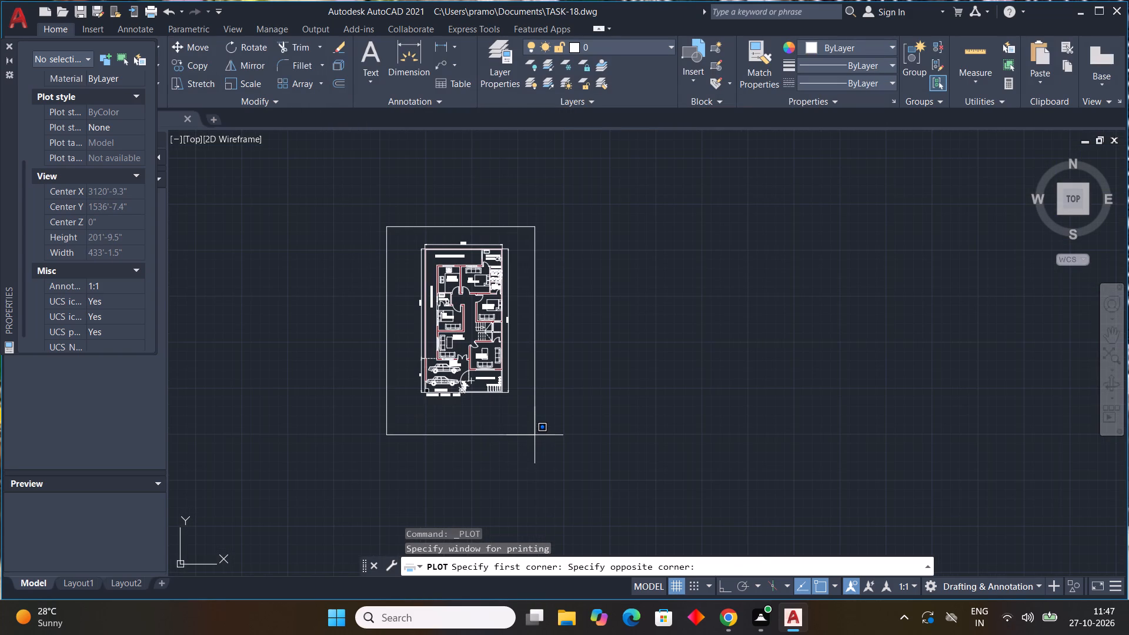
{"action": "left_click", "coordinate": [537, 430]}
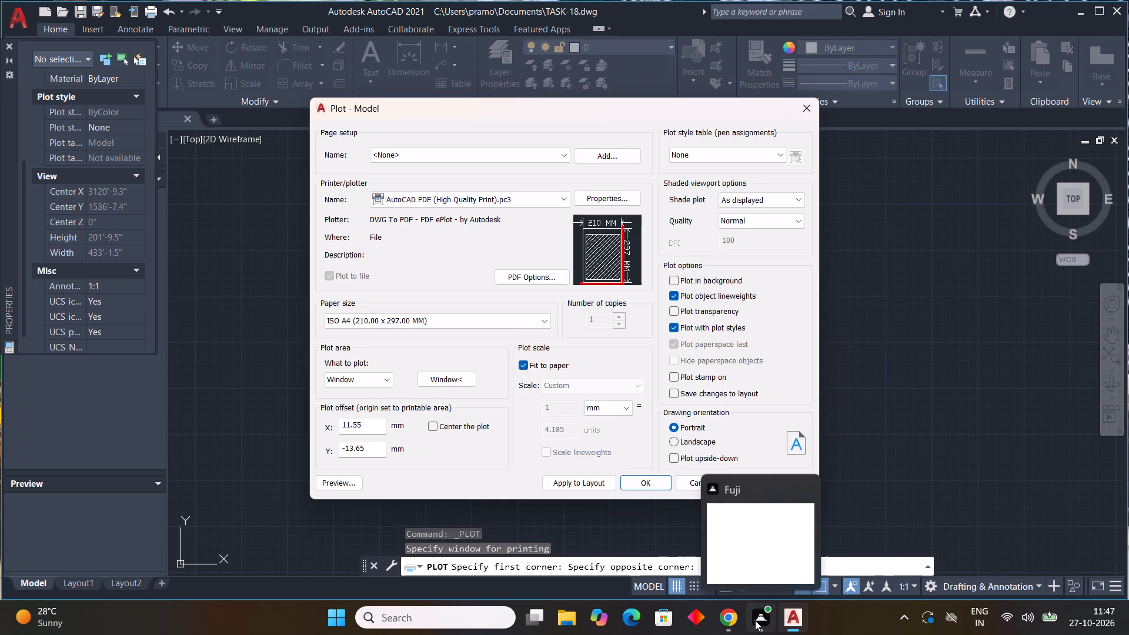
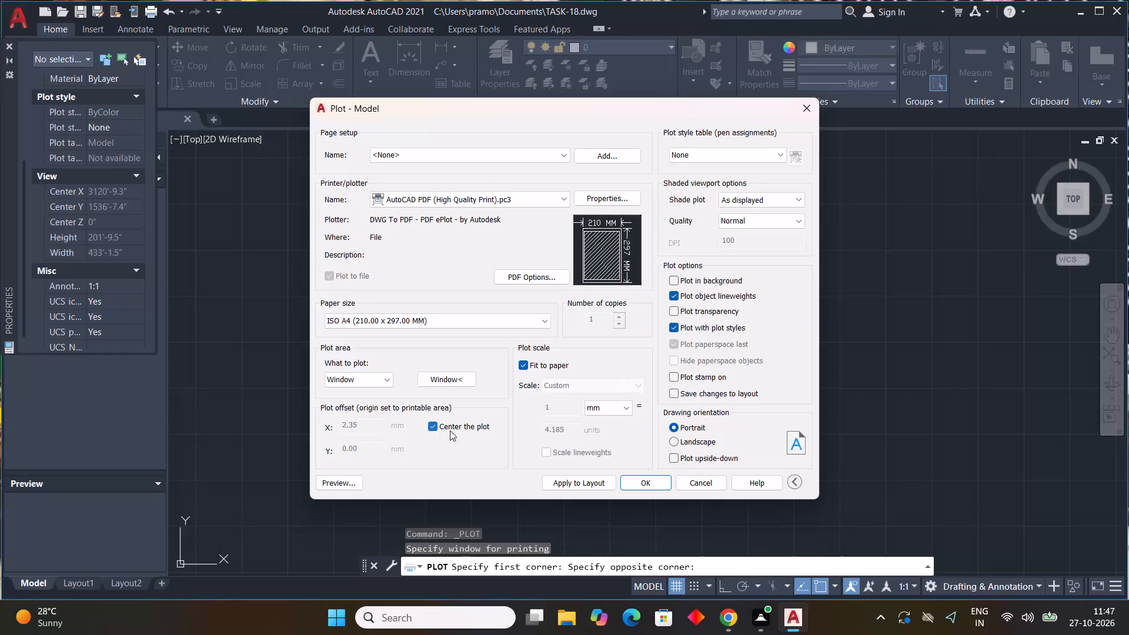
Set the plot scale units to inches and apply the plot settings to the layout.
{"action": "left_click", "coordinate": [616, 406]}
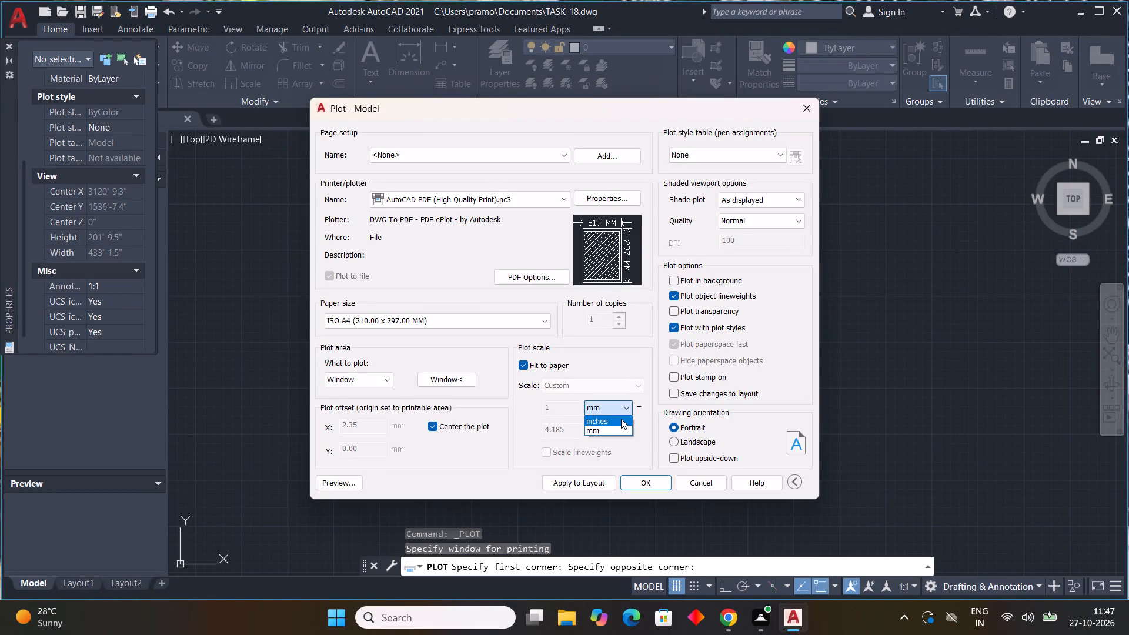
{"action": "left_click", "coordinate": [621, 419]}
{"action": "left_click", "coordinate": [596, 481]}
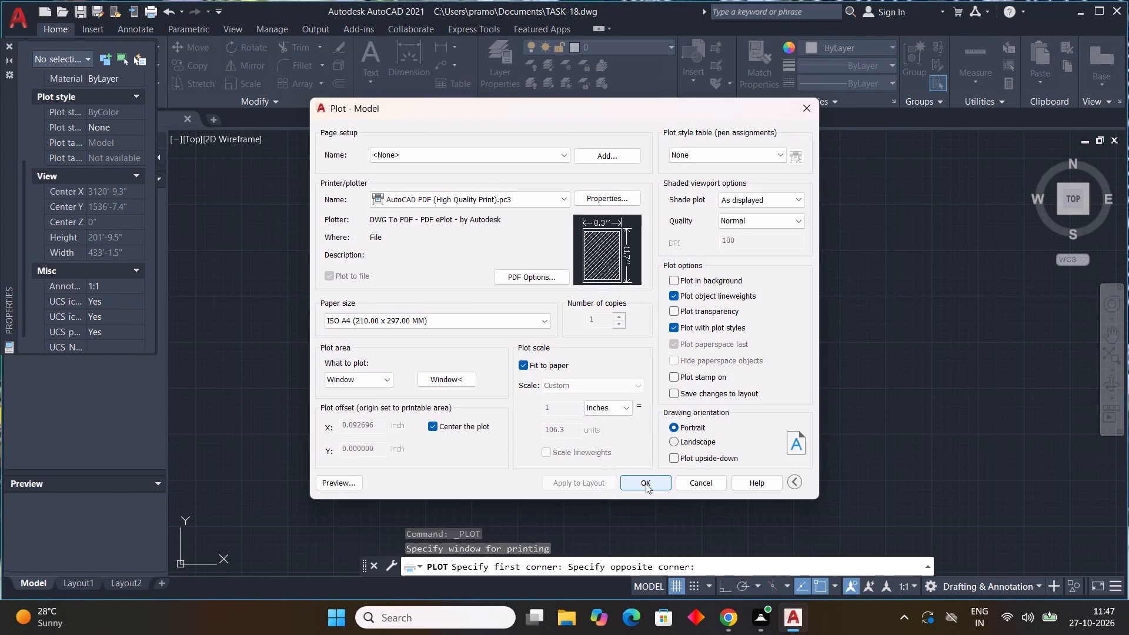
Run the plot and save it as TASK-18-Model.pdf in the Documents folder.
{"action": "left_click", "coordinate": [646, 483]}
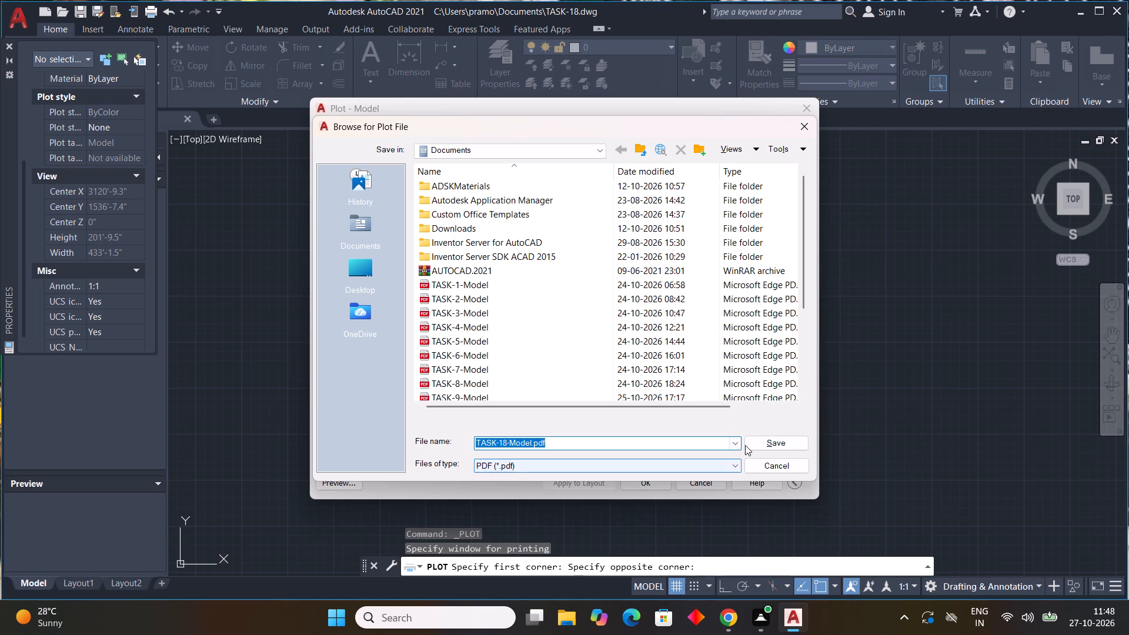
{"action": "left_click", "coordinate": [786, 444]}
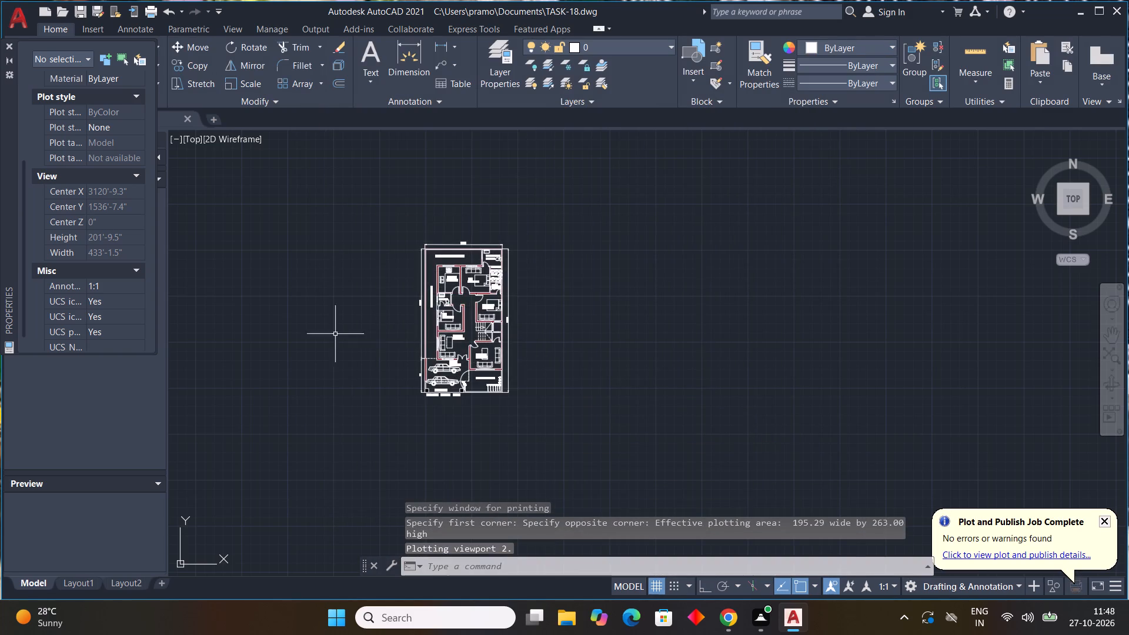
Review the plotted ground floor plan in the PDF down to its title, and minimise the PDF window.
{"action": "scroll", "coordinate": [495, 398], "scroll_direction": "down", "scroll_amount": 4}
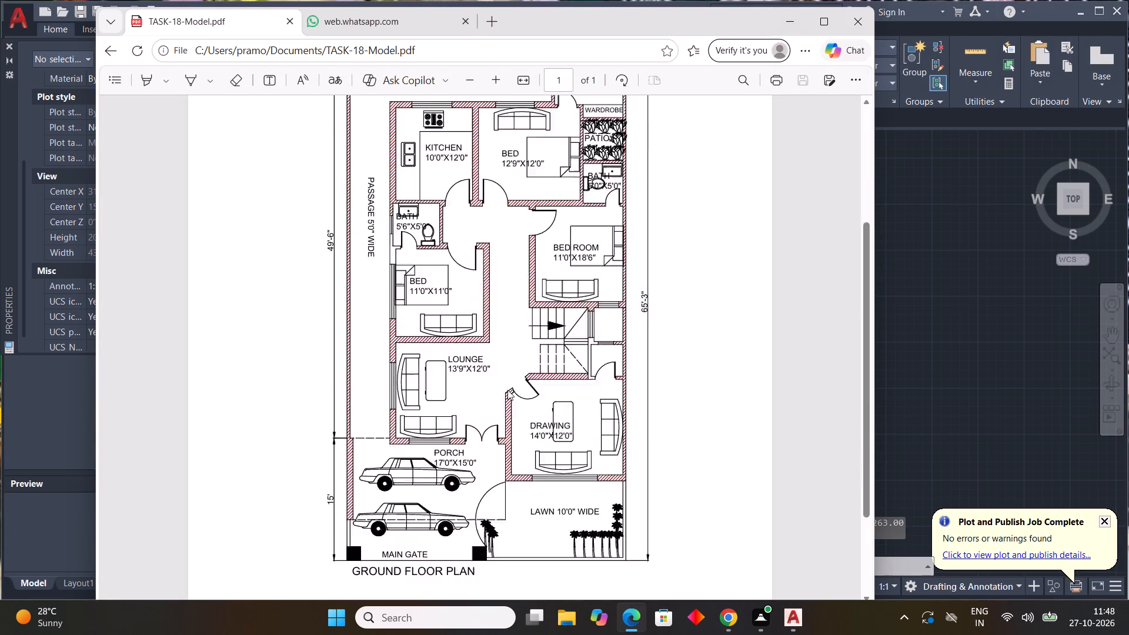
{"action": "left_click", "coordinate": [794, 16]}
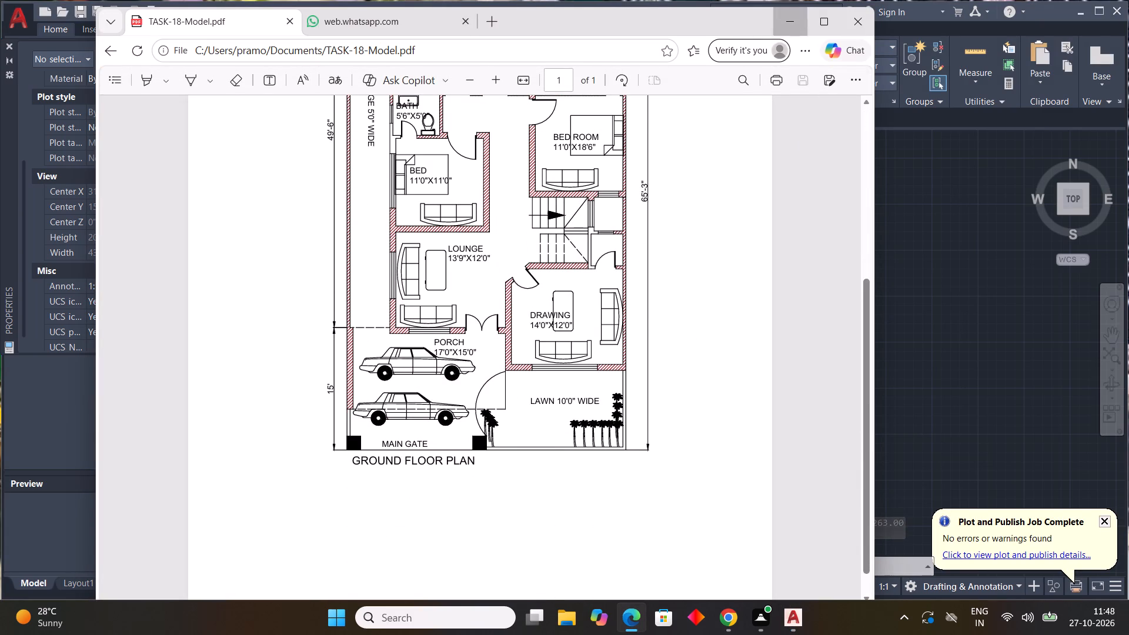
{"action": "left_click", "coordinate": [1075, 11]}
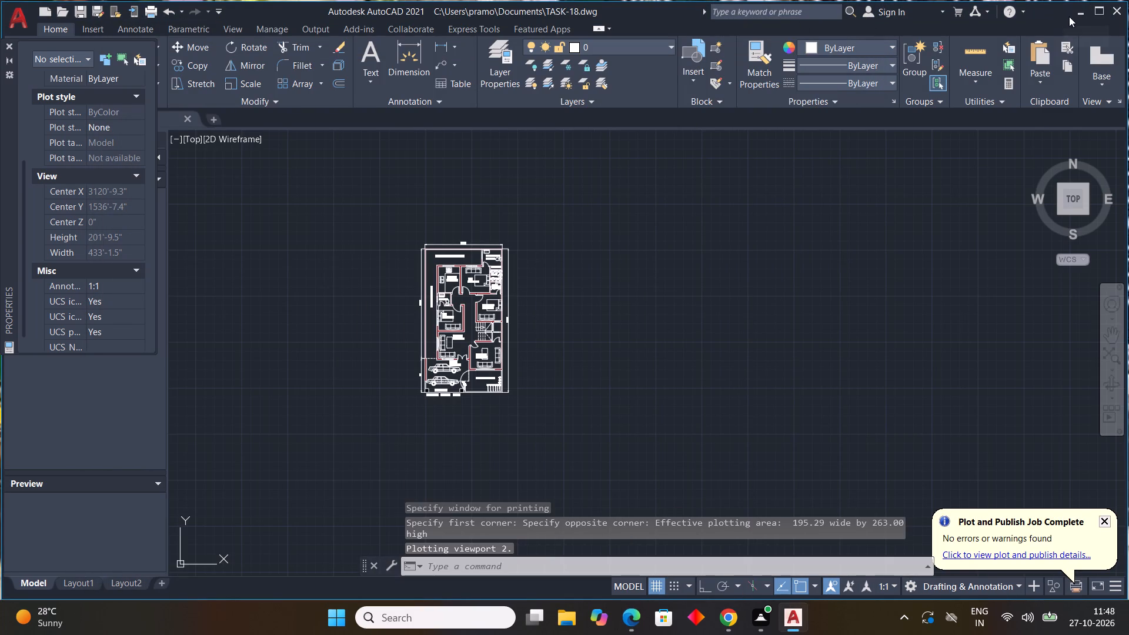